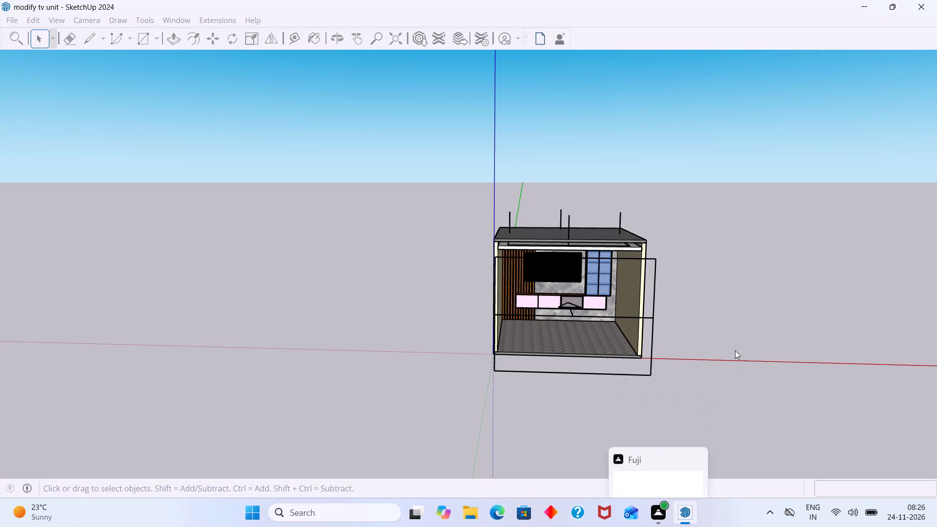
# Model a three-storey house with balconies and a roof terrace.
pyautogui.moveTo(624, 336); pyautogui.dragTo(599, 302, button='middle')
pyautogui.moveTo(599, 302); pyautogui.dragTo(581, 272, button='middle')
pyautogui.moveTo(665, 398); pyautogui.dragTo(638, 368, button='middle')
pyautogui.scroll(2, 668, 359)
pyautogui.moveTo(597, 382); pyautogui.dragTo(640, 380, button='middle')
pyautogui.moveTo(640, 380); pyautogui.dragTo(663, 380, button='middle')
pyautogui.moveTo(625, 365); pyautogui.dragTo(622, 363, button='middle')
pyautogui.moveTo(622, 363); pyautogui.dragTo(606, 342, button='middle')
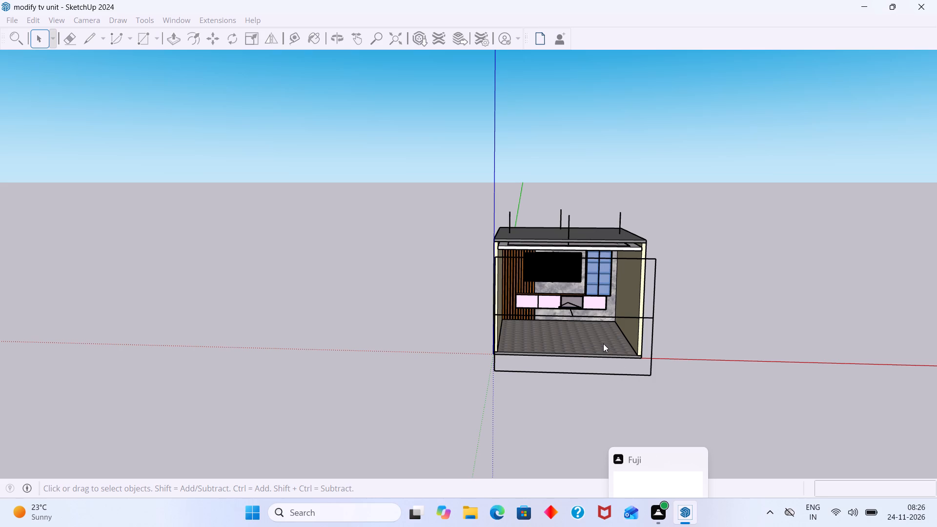
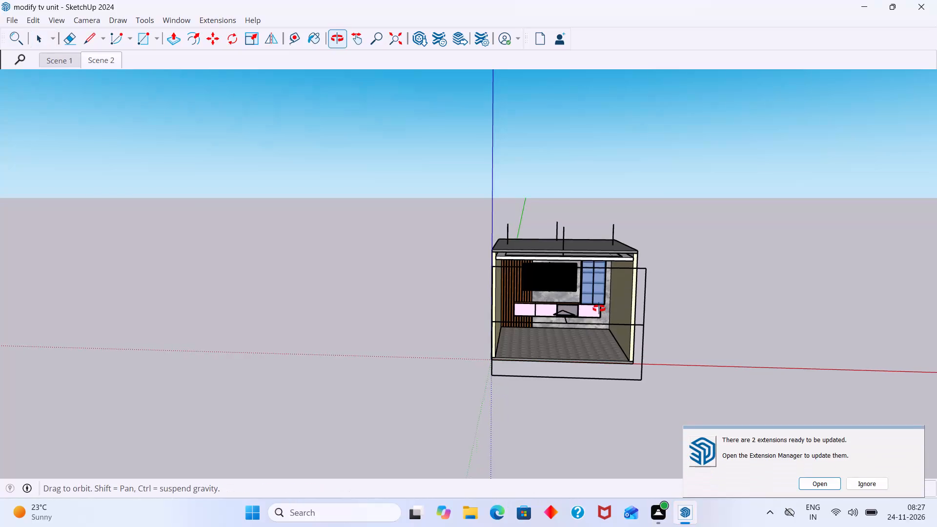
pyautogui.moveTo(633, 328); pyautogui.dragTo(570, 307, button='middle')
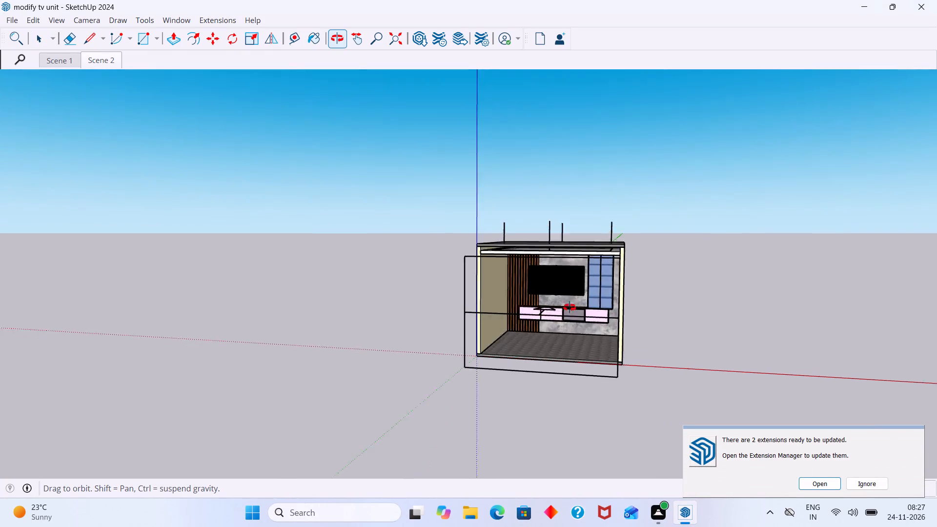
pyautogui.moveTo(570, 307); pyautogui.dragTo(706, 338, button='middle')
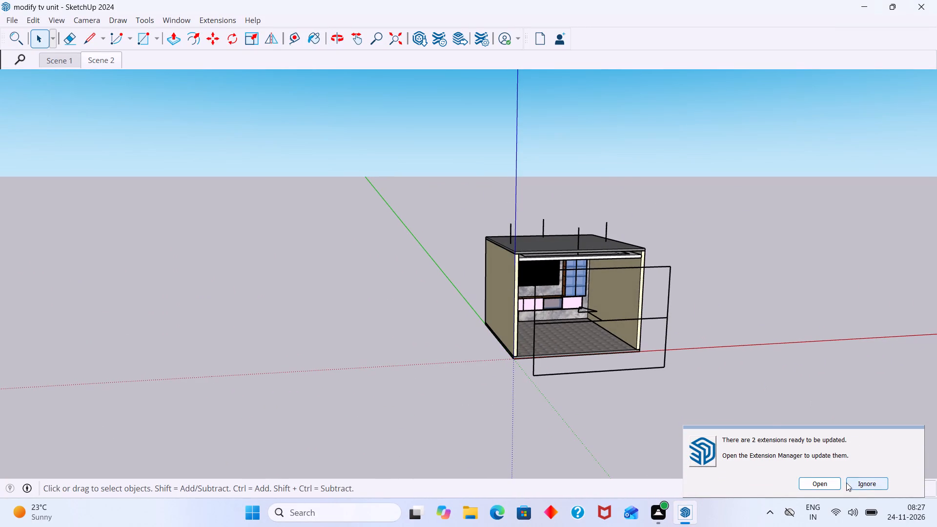
# Open the Extension Manager from the extension update notice, look through the list of installed extensions, and close it.
pyautogui.click(826, 485)
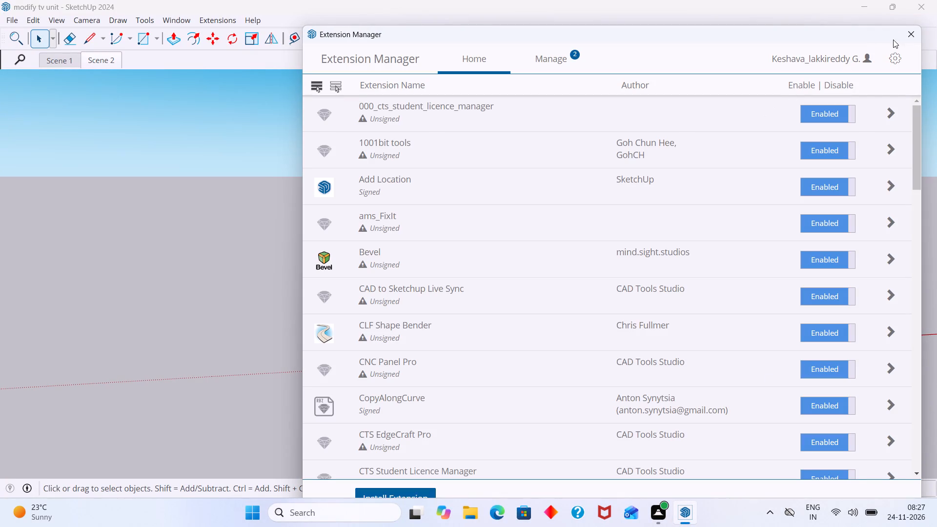
pyautogui.scroll(-5, 643, 345)
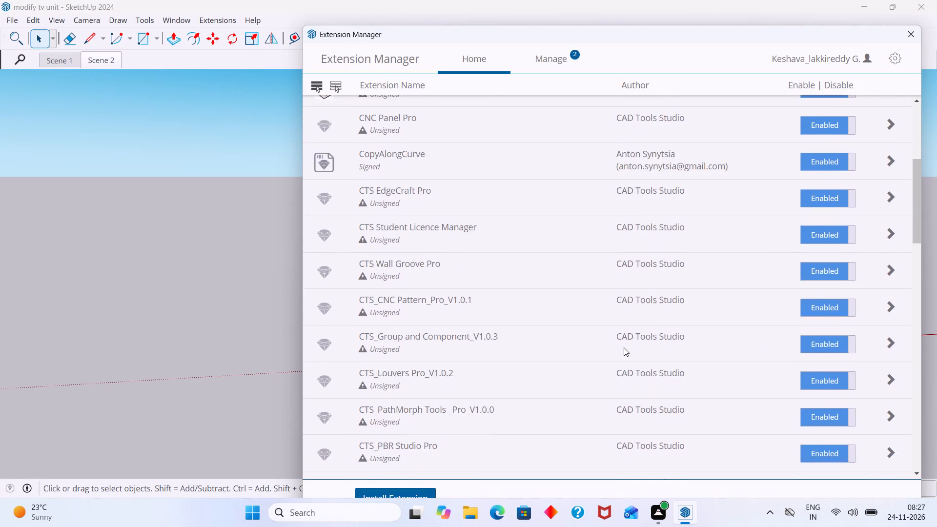
pyautogui.scroll(-9, 624, 347)
pyautogui.scroll(5, 614, 355)
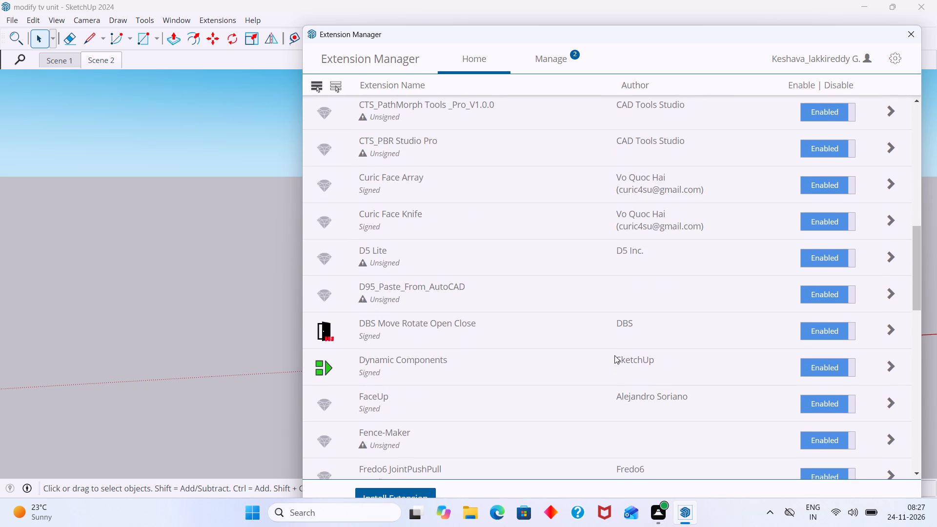
pyautogui.scroll(1, 614, 355)
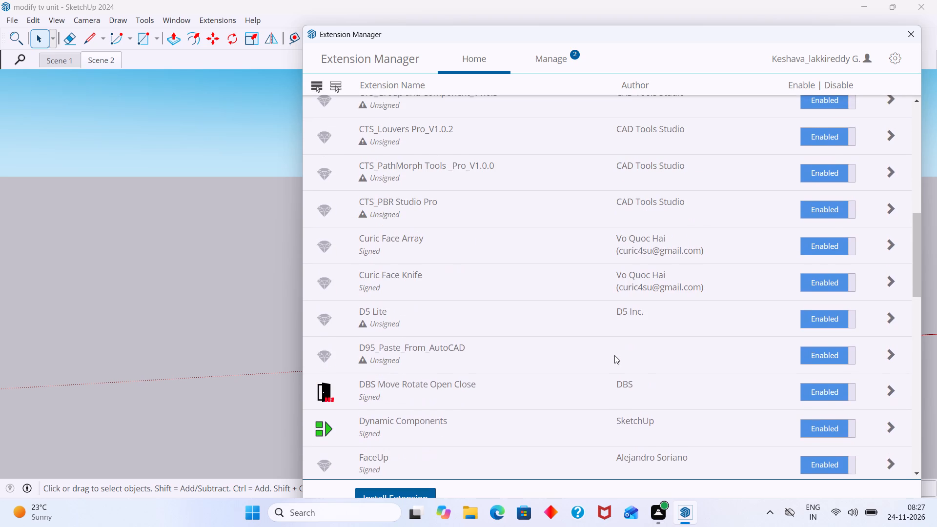
pyautogui.scroll(1, 614, 355)
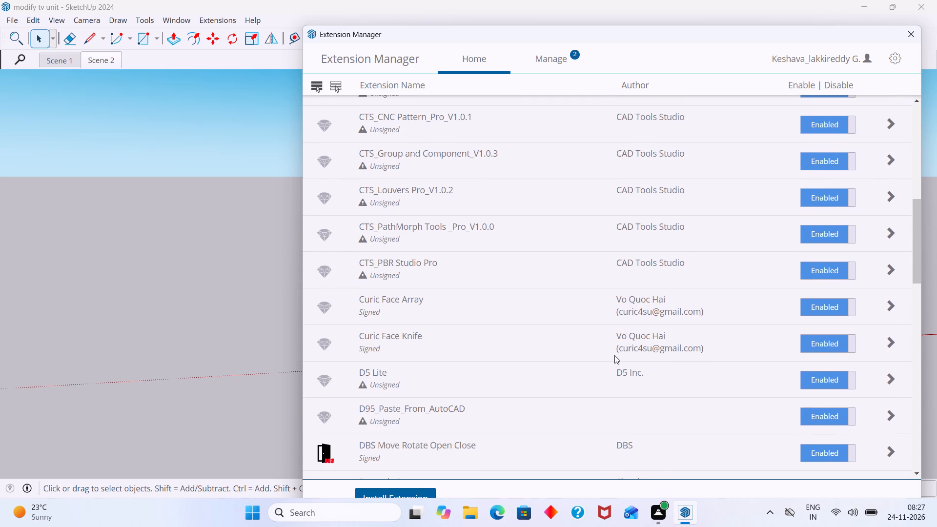
pyautogui.scroll(5, 614, 355)
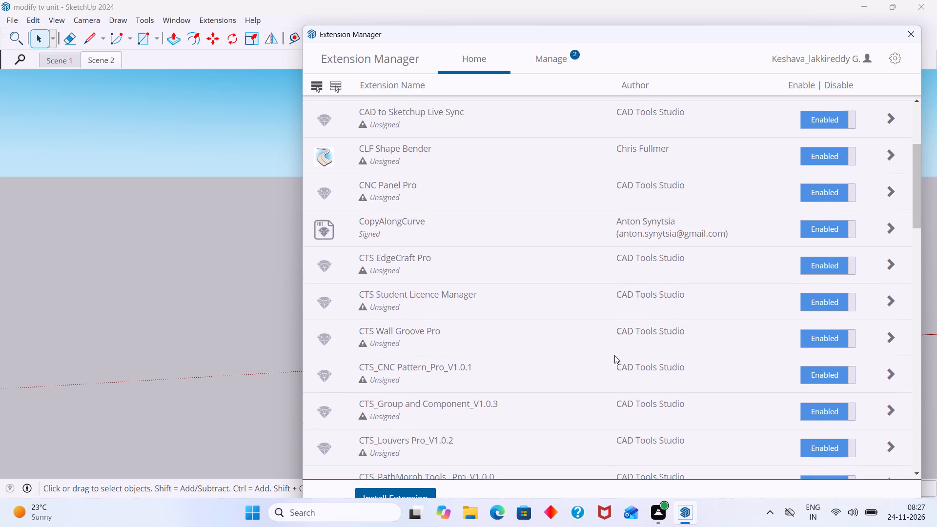
pyautogui.scroll(1, 614, 355)
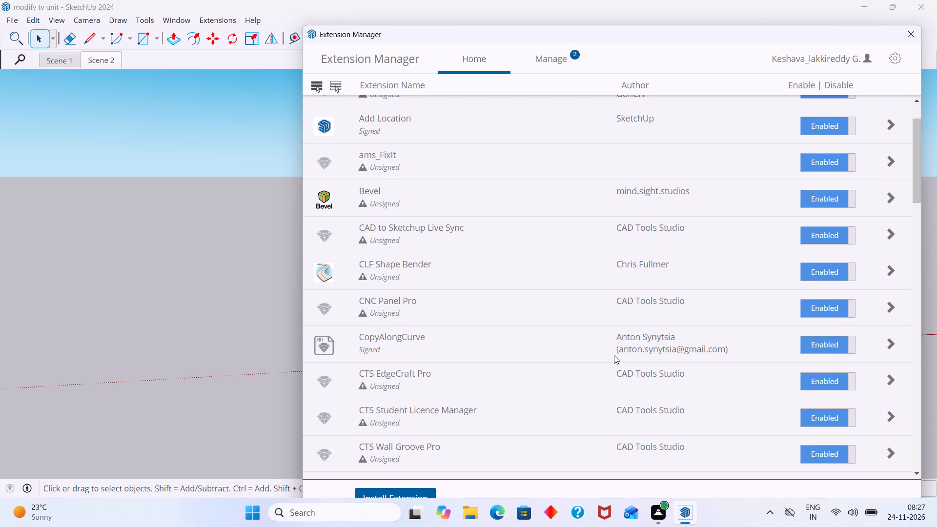
pyautogui.scroll(2, 614, 355)
pyautogui.scroll(-7, 614, 355)
pyautogui.scroll(1, 614, 355)
pyautogui.scroll(-5, 614, 355)
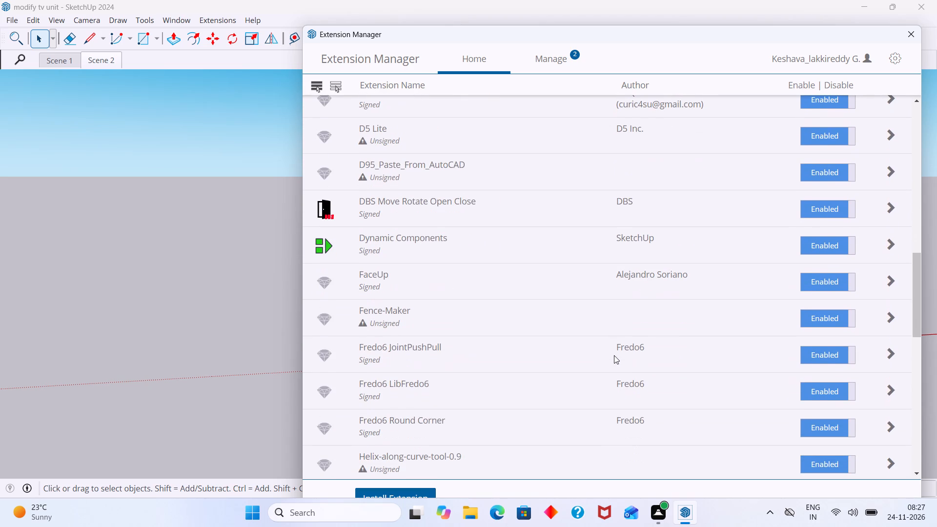
pyautogui.scroll(-1, 614, 355)
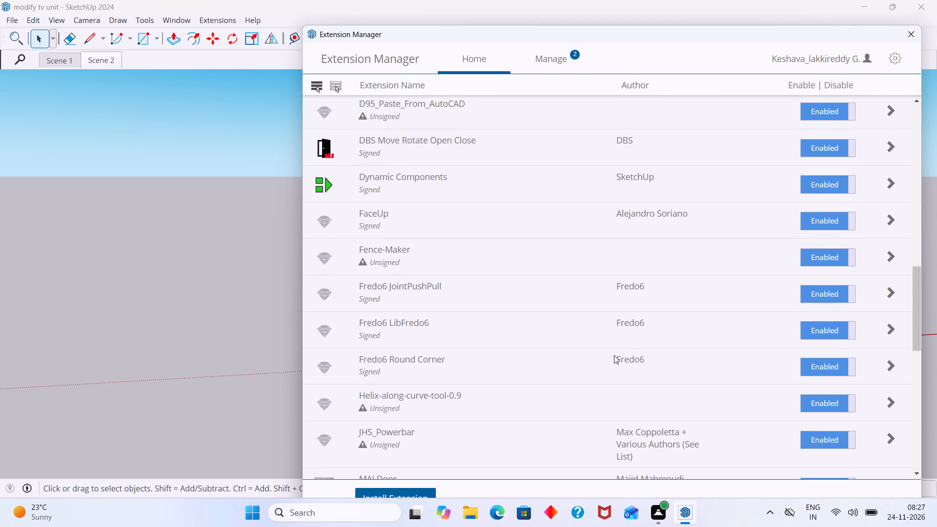
pyautogui.scroll(-1, 614, 355)
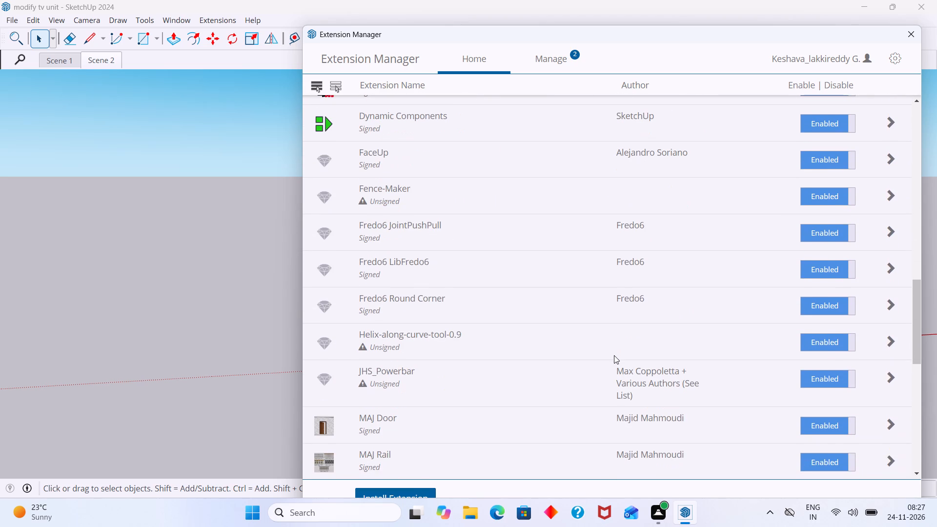
pyautogui.scroll(-5, 614, 355)
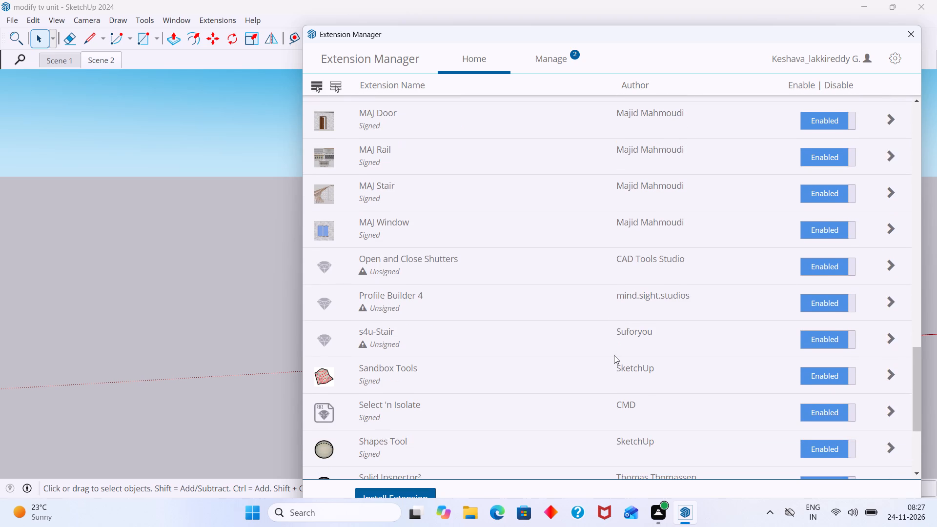
pyautogui.scroll(-1, 615, 355)
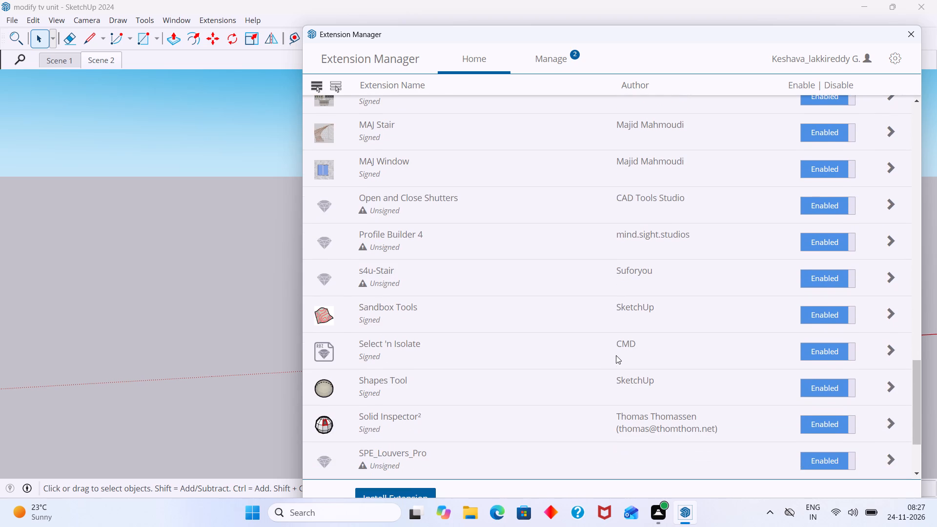
pyautogui.scroll(-1, 616, 356)
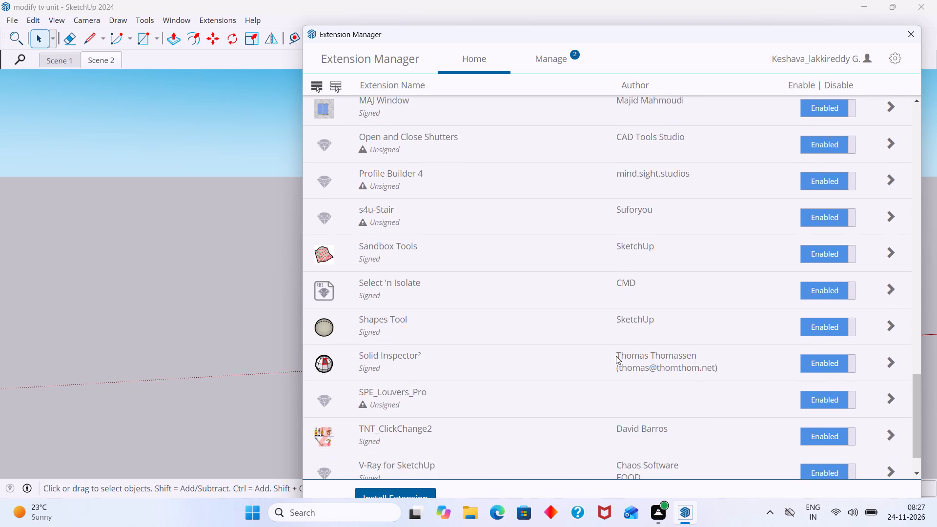
pyautogui.scroll(1, 615, 356)
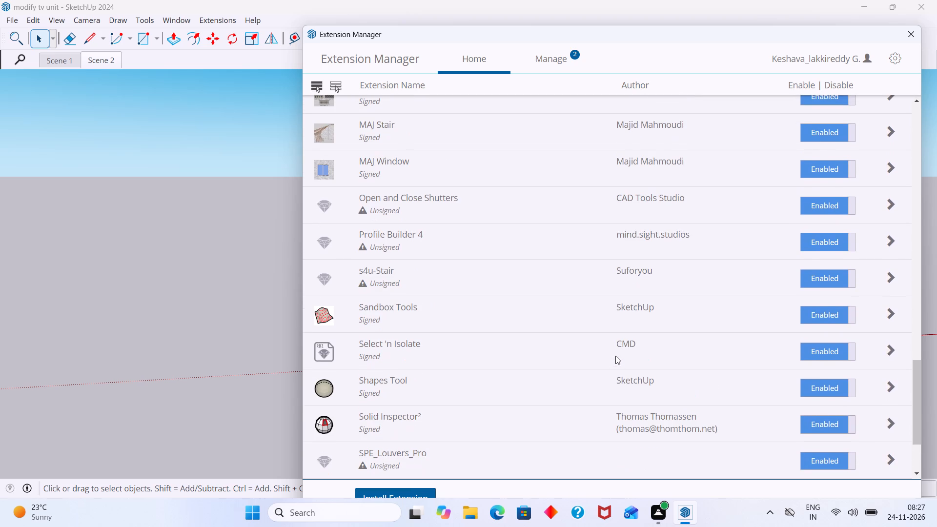
pyautogui.scroll(-4, 615, 356)
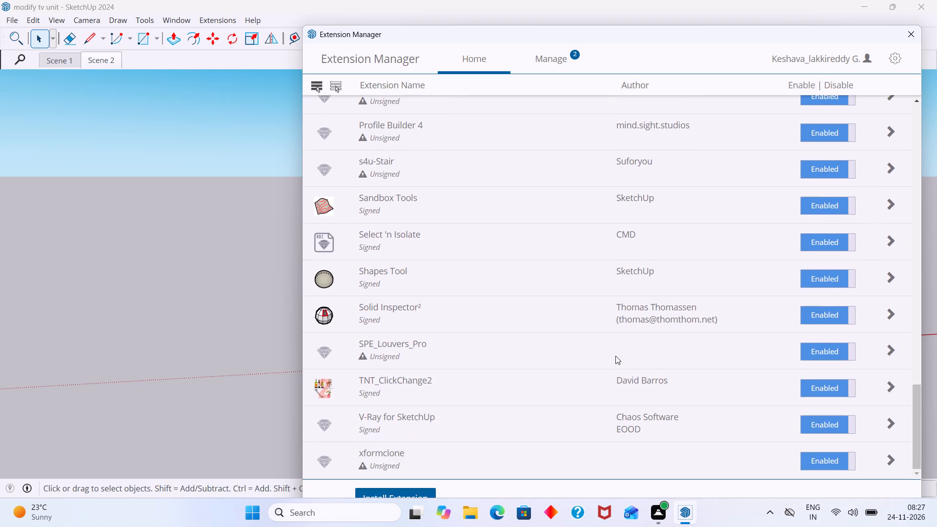
pyautogui.scroll(-2, 615, 355)
pyautogui.scroll(17, 615, 354)
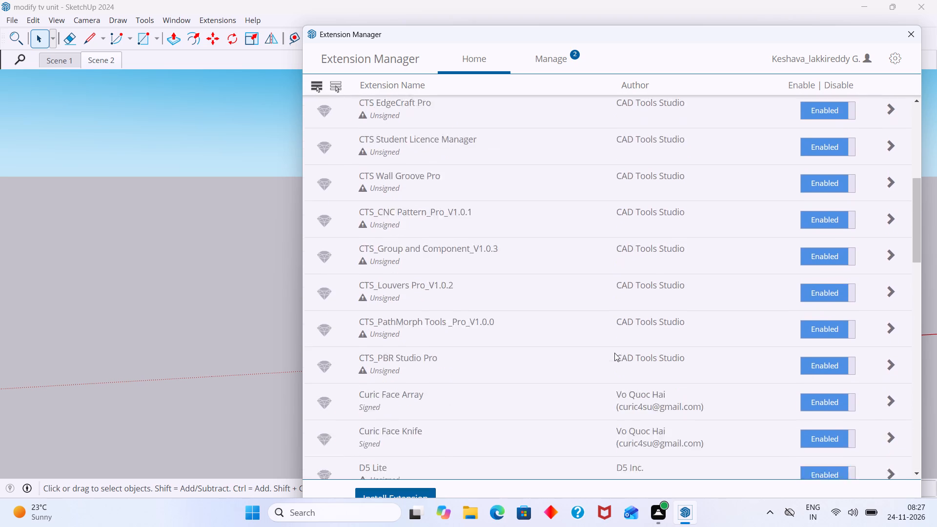
pyautogui.scroll(10, 614, 353)
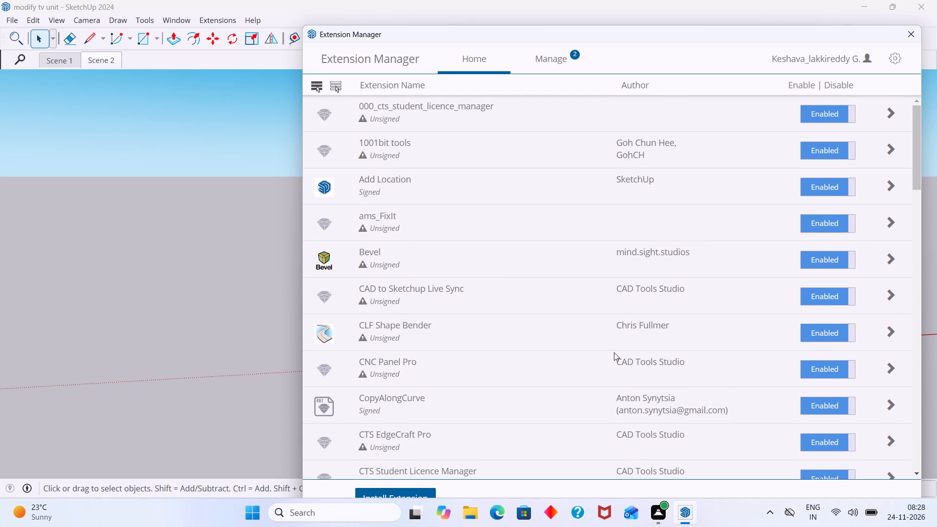
pyautogui.click(230, 292)
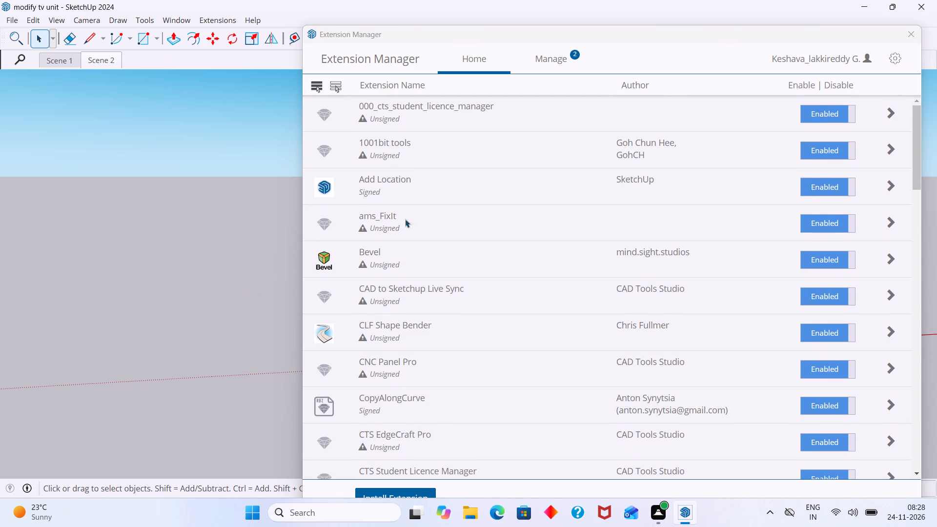
pyautogui.click(914, 37)
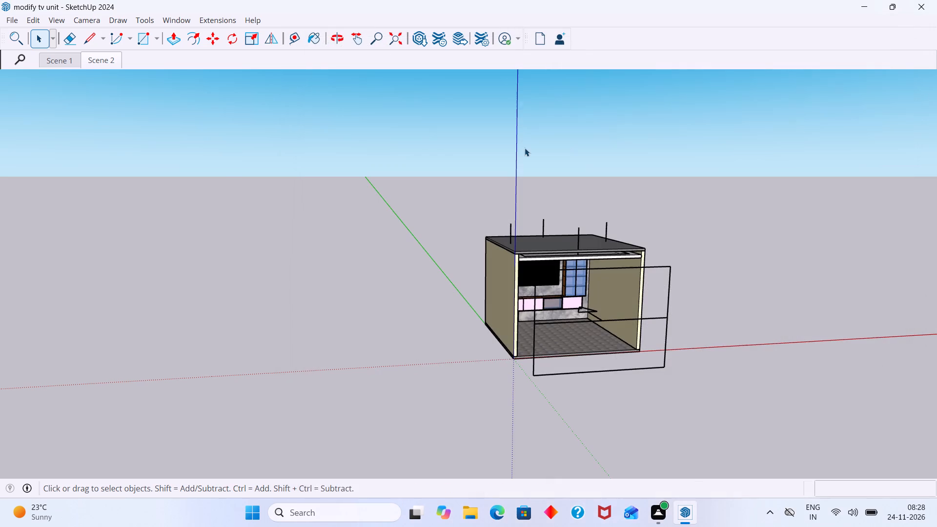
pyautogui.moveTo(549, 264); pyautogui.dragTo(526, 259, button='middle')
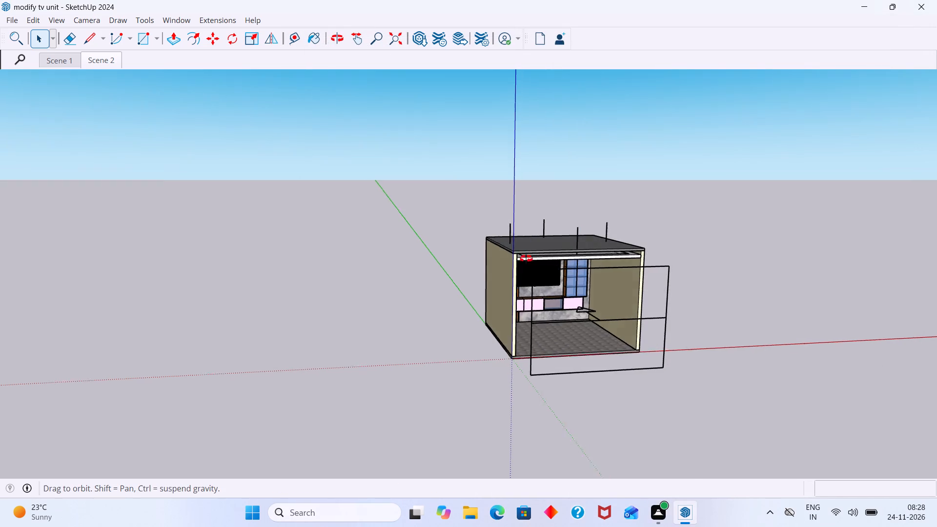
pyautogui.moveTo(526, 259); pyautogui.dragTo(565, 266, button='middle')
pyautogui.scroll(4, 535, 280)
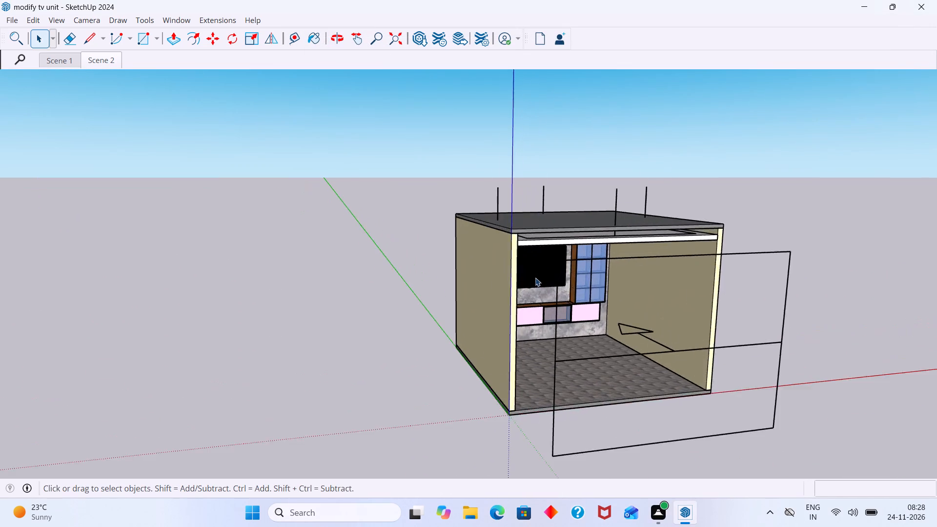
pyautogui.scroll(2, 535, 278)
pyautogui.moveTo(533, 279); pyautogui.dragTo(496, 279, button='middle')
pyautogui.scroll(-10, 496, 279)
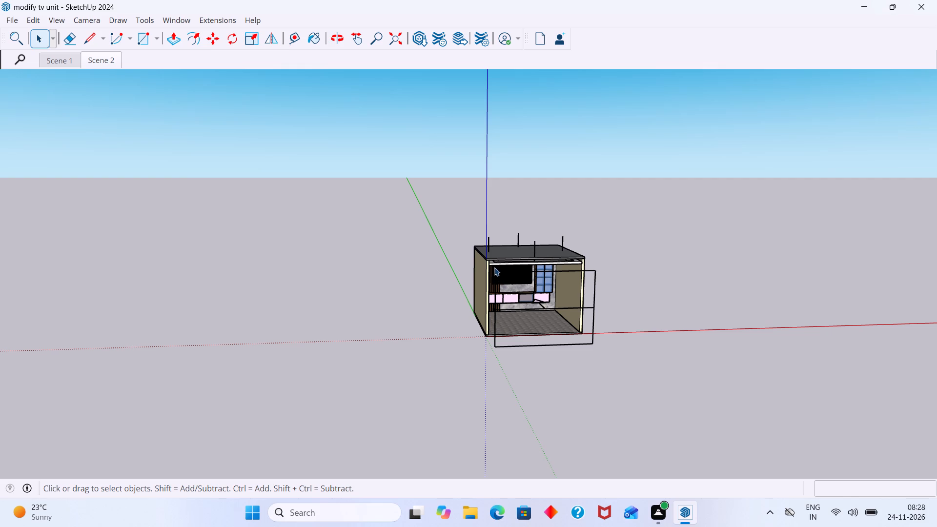
# Show the V-Ray for SketchUp toolbar.
pyautogui.rightClick(710, 18)
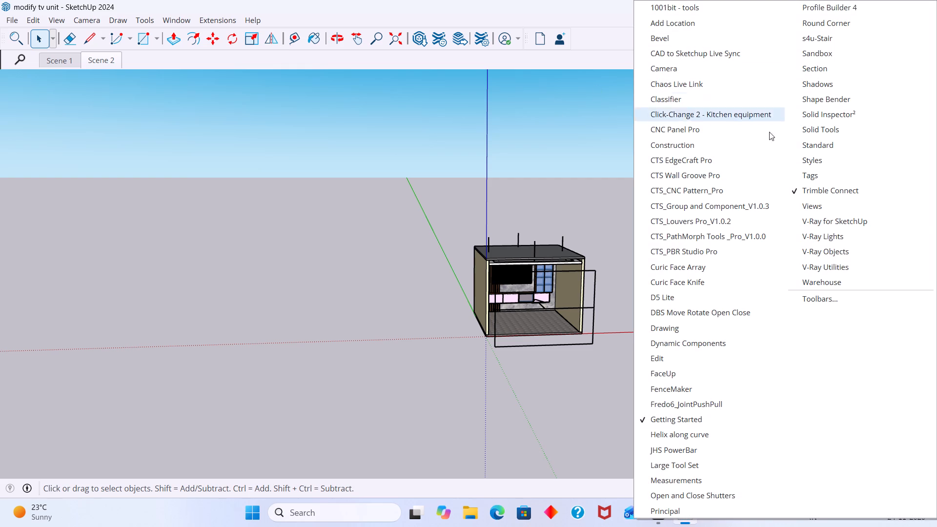
pyautogui.click(822, 221)
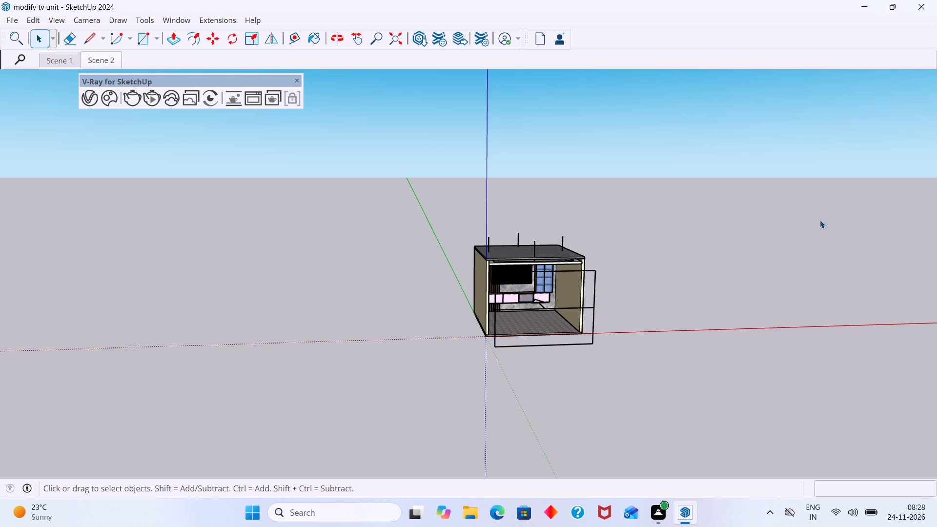
# Examine the room's interior through its open front, including the false ceiling, TV wall and cabinets.
pyautogui.moveTo(536, 294); pyautogui.dragTo(522, 272, button='middle')
pyautogui.moveTo(522, 272); pyautogui.dragTo(514, 258, button='middle')
pyautogui.moveTo(635, 306); pyautogui.dragTo(566, 235, button='middle')
pyautogui.scroll(7, 566, 235)
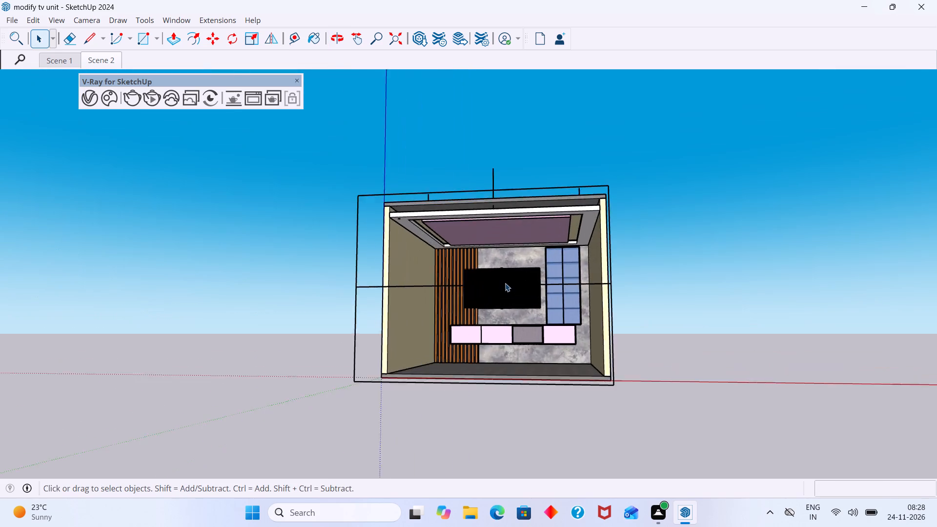
pyautogui.scroll(3, 505, 283)
pyautogui.moveTo(511, 283); pyautogui.dragTo(580, 283, button='middle')
pyautogui.scroll(8, 409, 182)
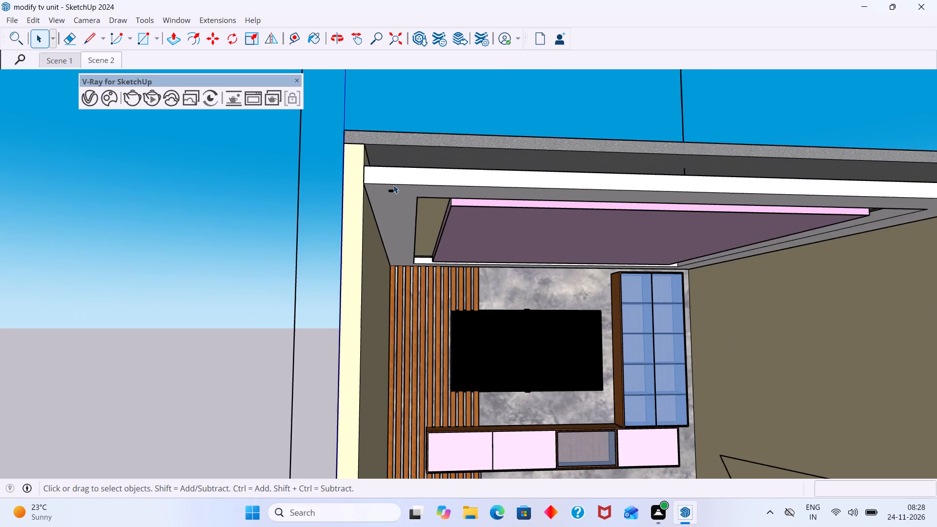
pyautogui.moveTo(393, 185); pyautogui.dragTo(370, 146, button='middle')
pyautogui.scroll(-8, 506, 308)
pyautogui.moveTo(480, 283); pyautogui.dragTo(465, 259, button='middle')
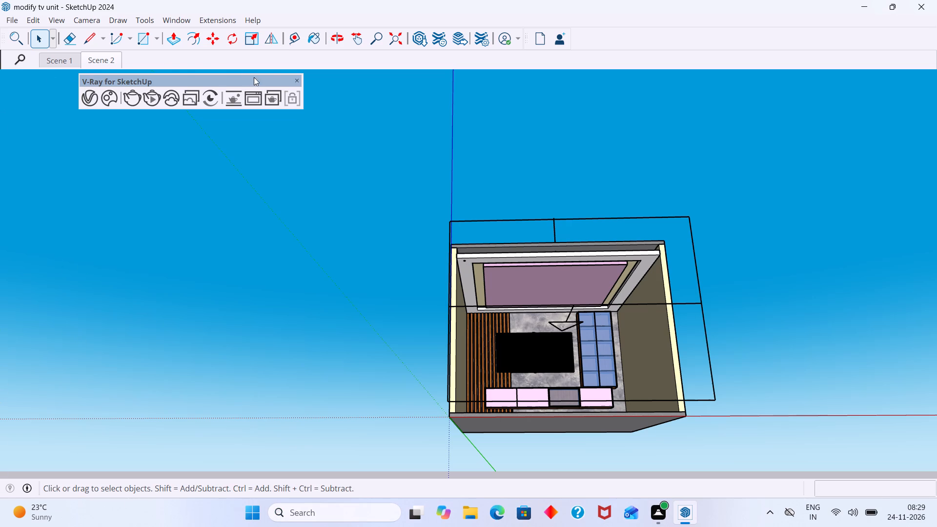
# Dock the floating V-Ray for SketchUp toolbar with the other toolbars above the drawing area.
pyautogui.moveTo(269, 81); pyautogui.dragTo(578, 0)
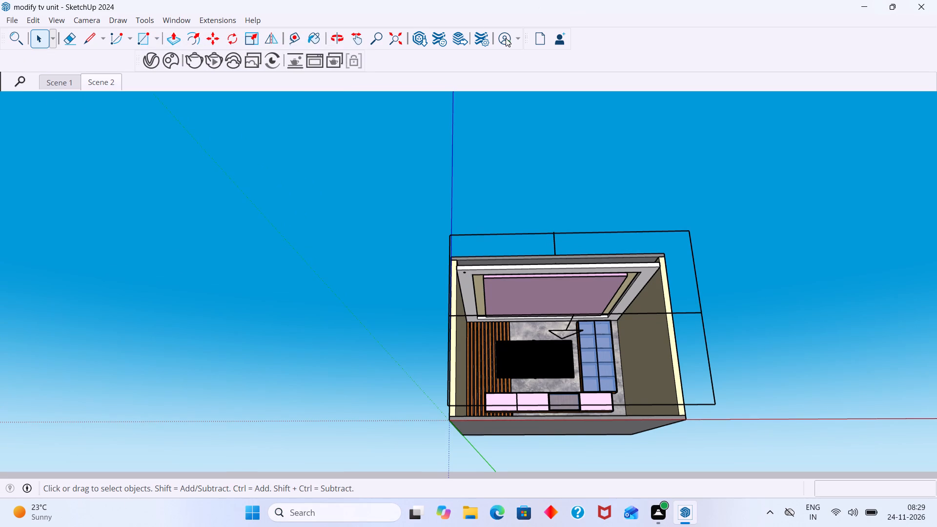
# Show the V-Ray Lights toolbar and dock it in one row beside the V-Ray for SketchUp toolbar.
pyautogui.rightClick(692, 31)
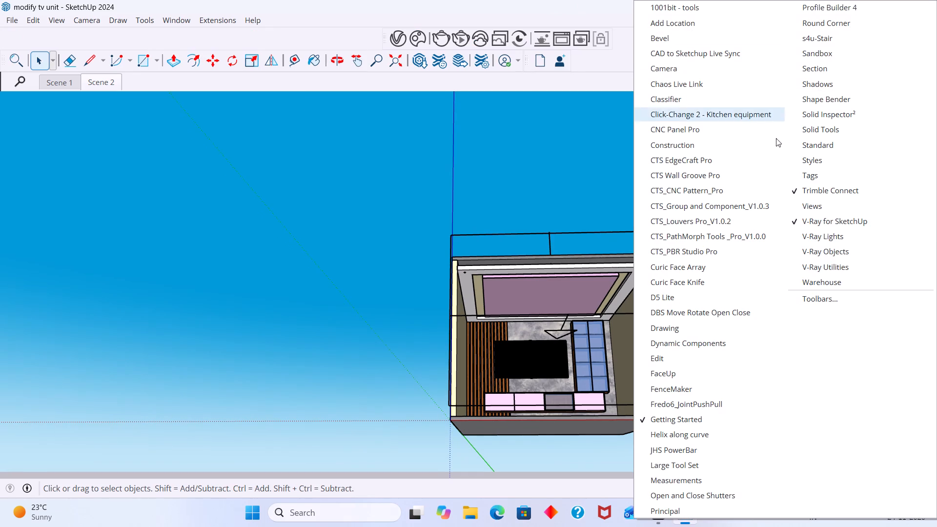
pyautogui.click(834, 234)
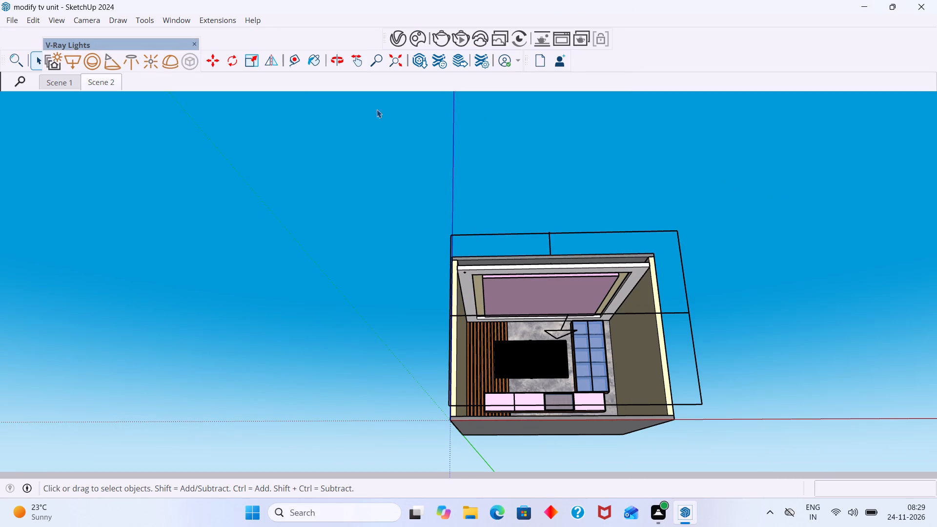
pyautogui.moveTo(162, 39); pyautogui.dragTo(210, 28)
pyautogui.moveTo(387, 42); pyautogui.dragTo(377, 56)
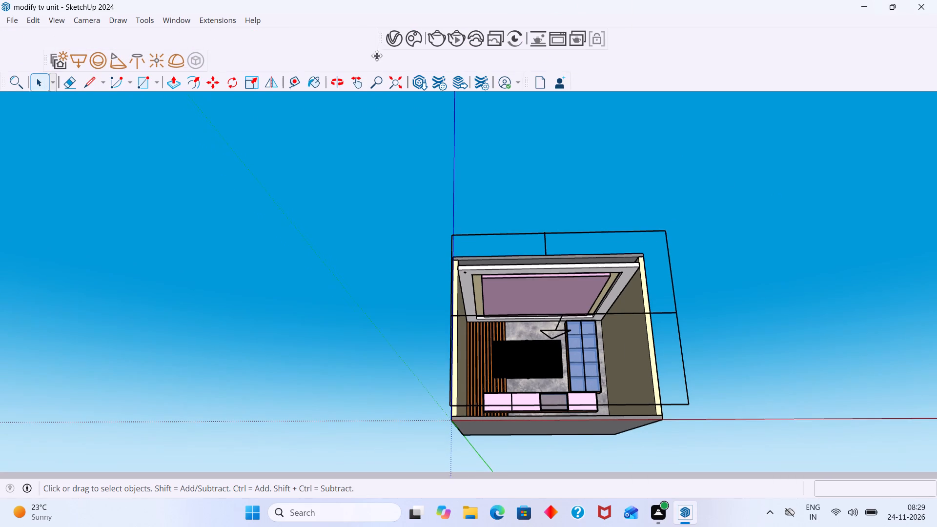
pyautogui.moveTo(377, 56); pyautogui.dragTo(205, 53)
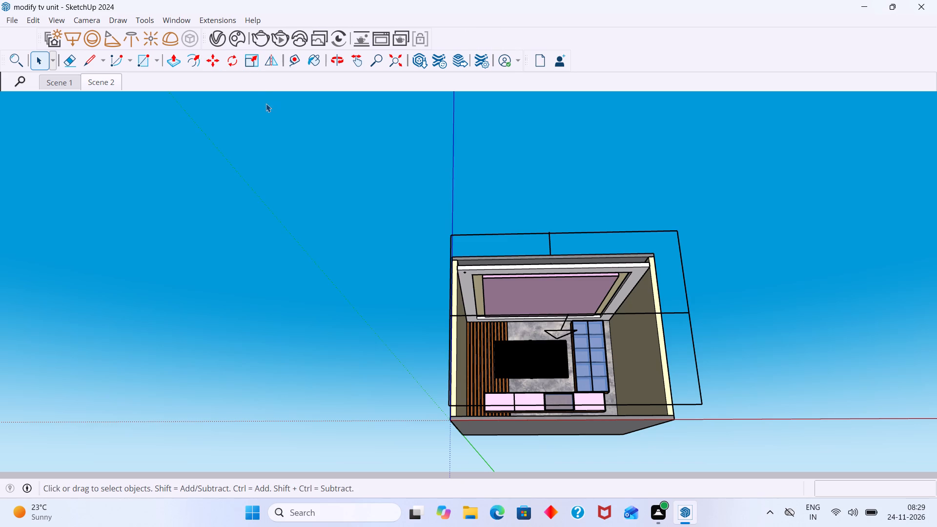
# Start an interactive V-Ray render with the room viewed from its open front.
pyautogui.moveTo(600, 359); pyautogui.dragTo(606, 390, button='middle')
pyautogui.scroll(1, 606, 390)
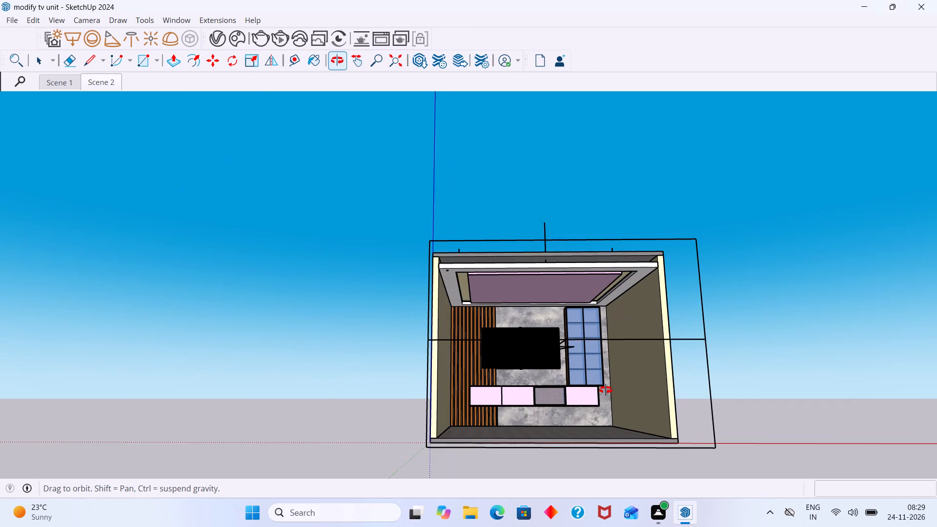
pyautogui.moveTo(606, 390); pyautogui.dragTo(606, 390, button='middle')
pyautogui.scroll(3, 594, 367)
pyautogui.scroll(-10, 586, 366)
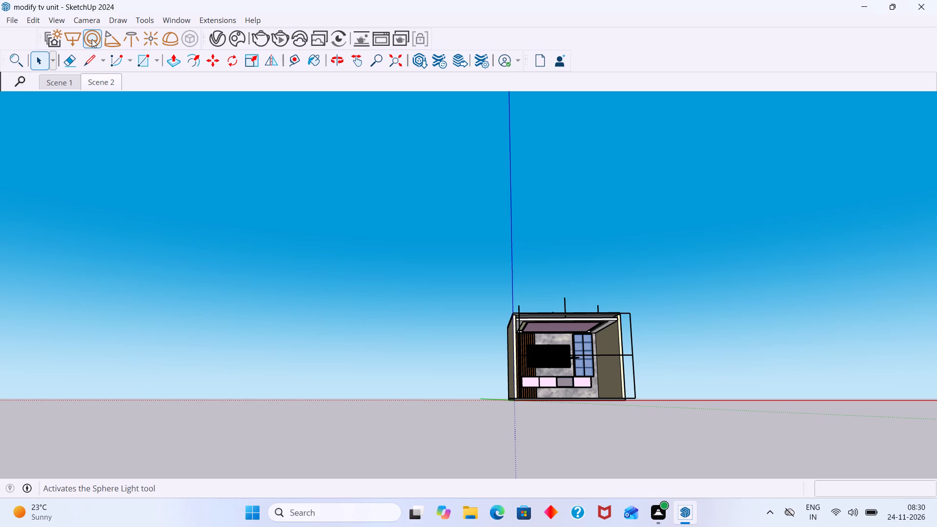
pyautogui.doubleClick(283, 37)
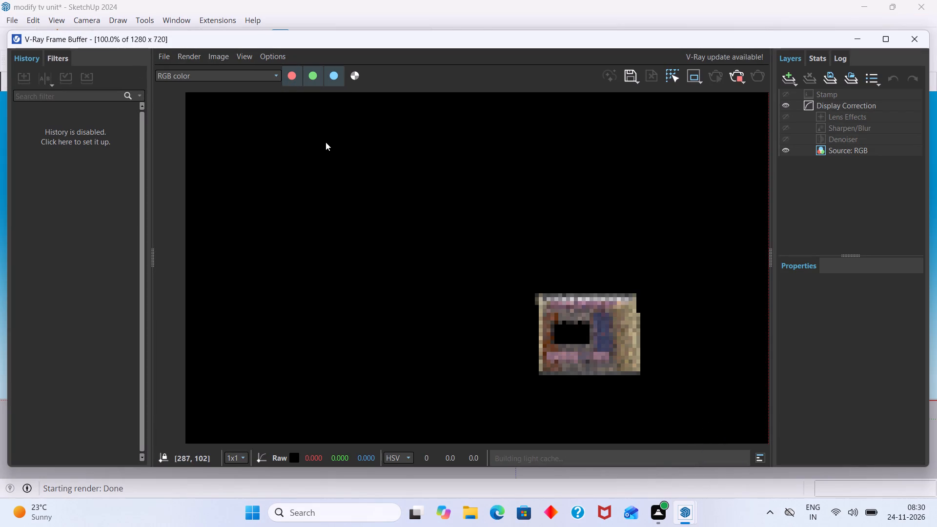
# Stop and restart the interactive render, and check the rendered room up close.
pyautogui.scroll(1, 572, 298)
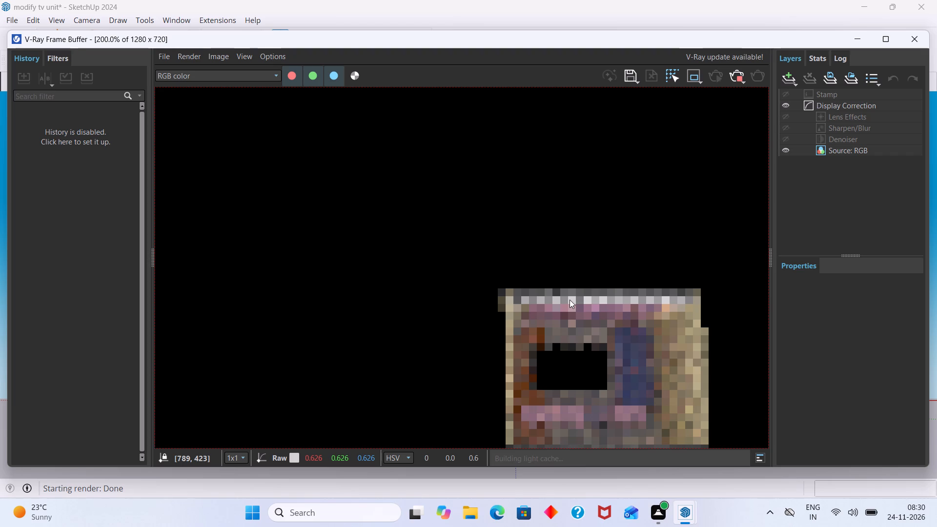
pyautogui.click(740, 73)
pyautogui.click(720, 76)
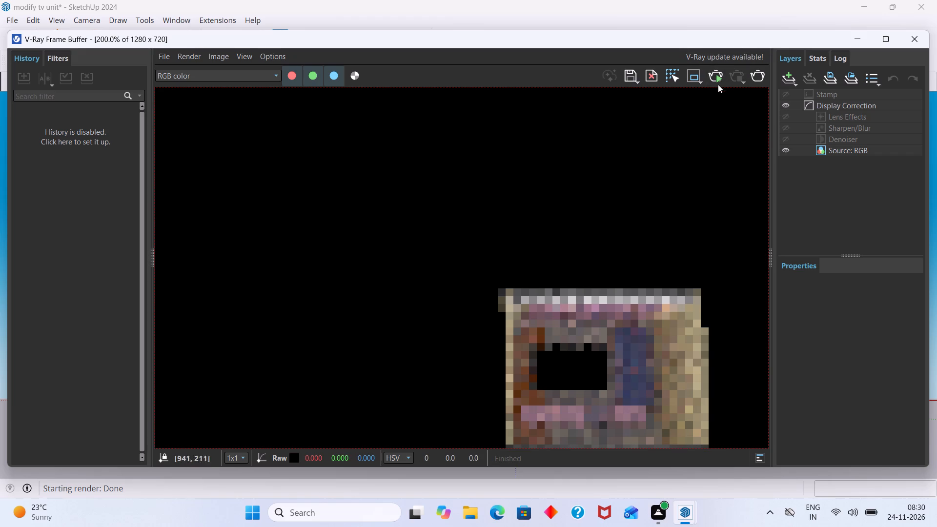
pyautogui.scroll(-1, 601, 366)
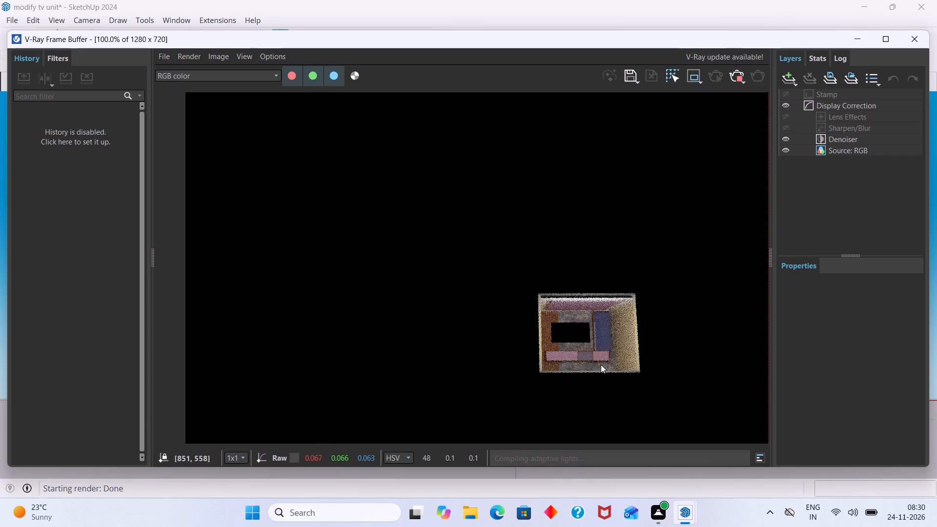
pyautogui.scroll(1, 584, 342)
pyautogui.scroll(1, 534, 263)
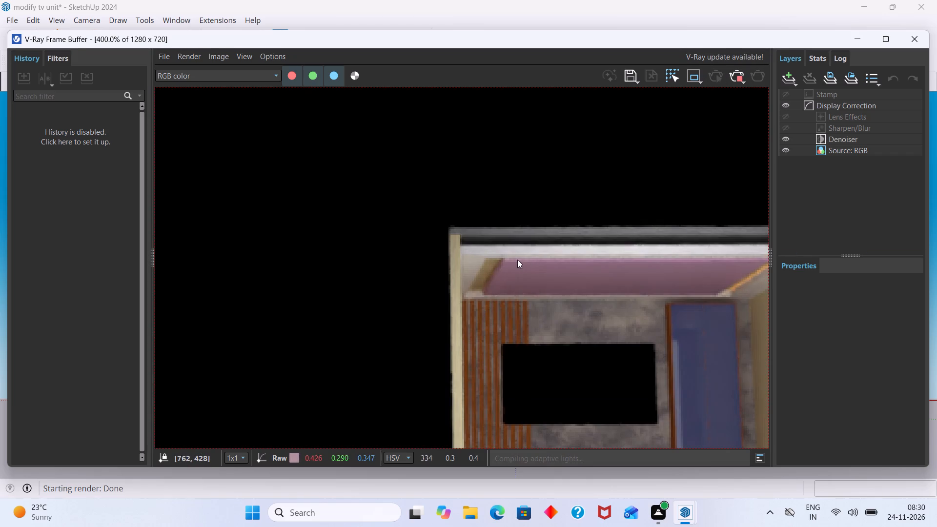
pyautogui.scroll(1, 492, 267)
pyautogui.scroll(-2, 492, 267)
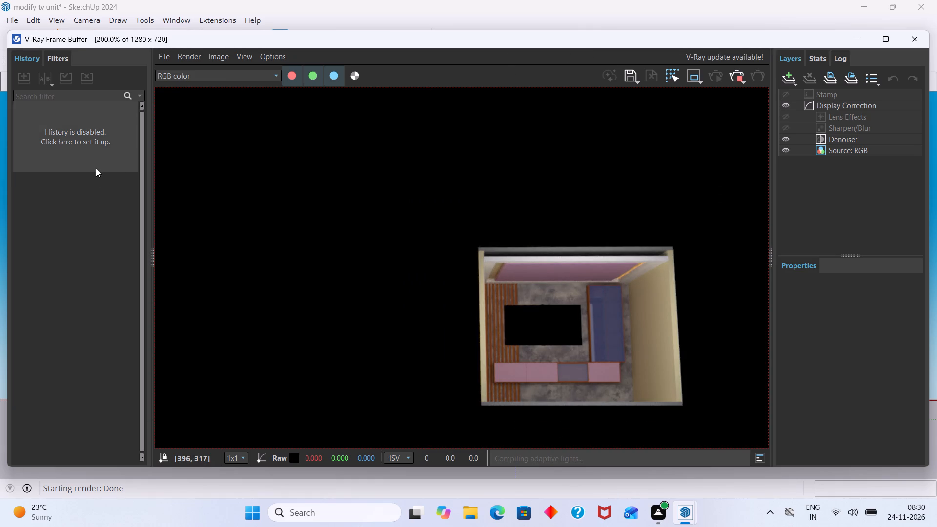
# Shrink the V-Ray Frame Buffer window to uncover the toolbars and much of the drawing area, keeping the rendered room in its view.
pyautogui.moveTo(5, 243); pyautogui.dragTo(188, 222)
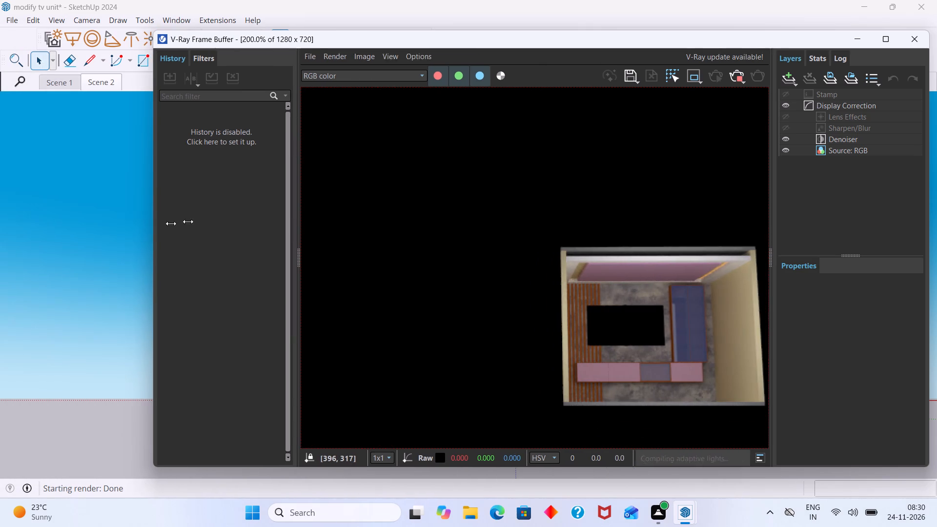
pyautogui.moveTo(188, 222); pyautogui.dragTo(409, 197)
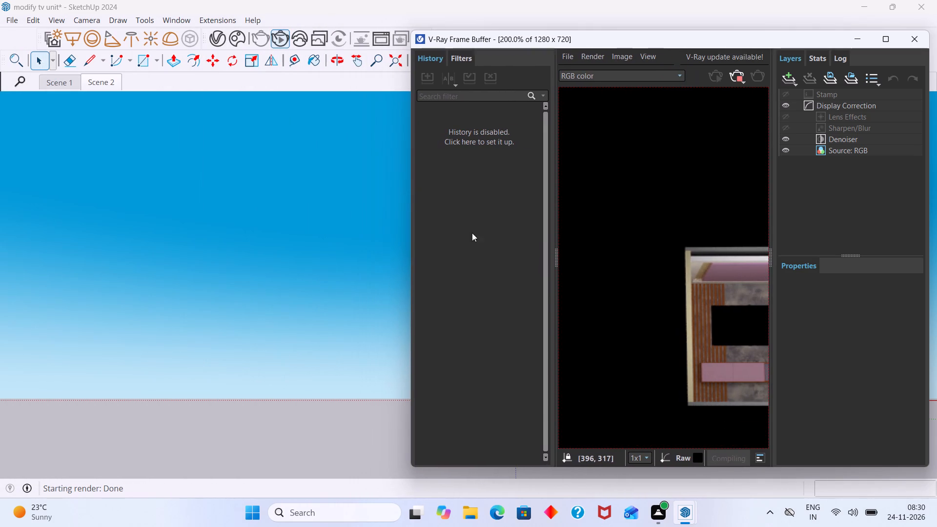
pyautogui.moveTo(741, 264); pyautogui.dragTo(634, 262)
pyautogui.moveTo(718, 267); pyautogui.dragTo(694, 264, button='middle')
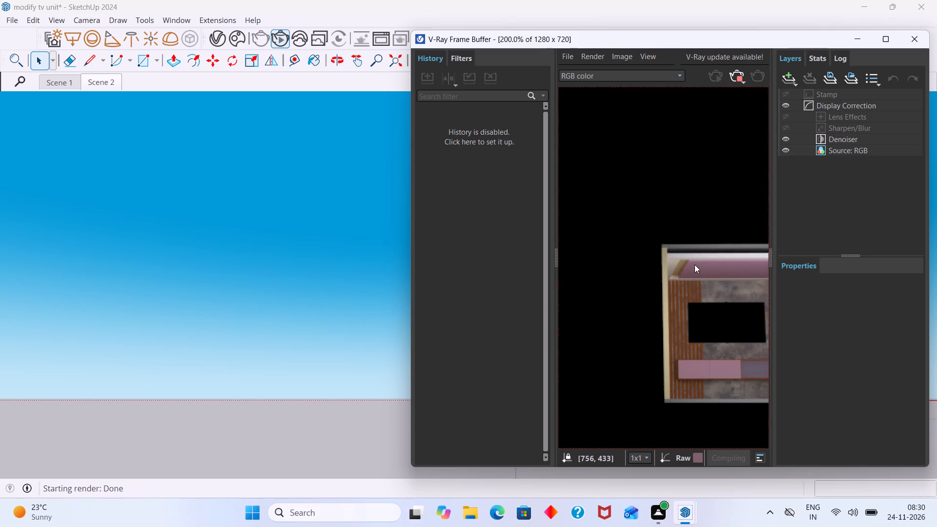
pyautogui.moveTo(694, 264); pyautogui.dragTo(691, 264, button='middle')
pyautogui.moveTo(739, 253); pyautogui.dragTo(714, 260, button='middle')
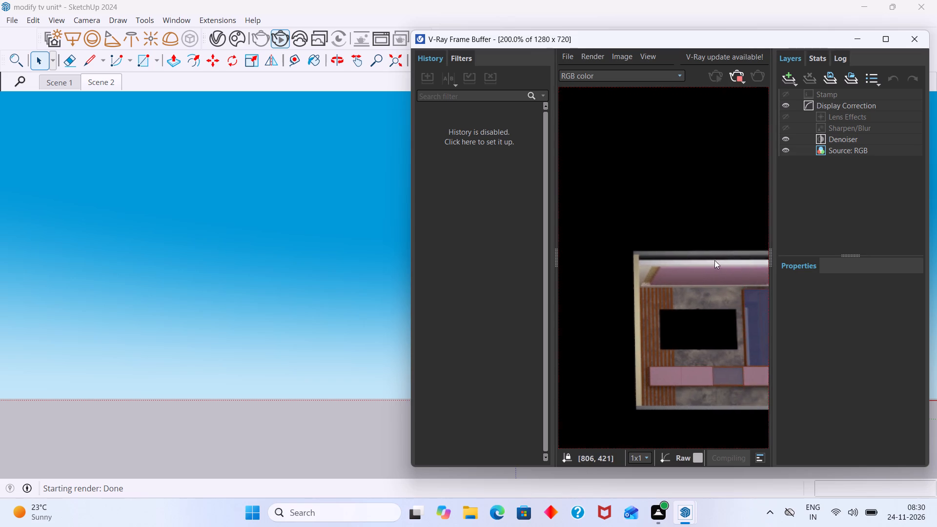
pyautogui.moveTo(714, 260); pyautogui.dragTo(657, 221, button='middle')
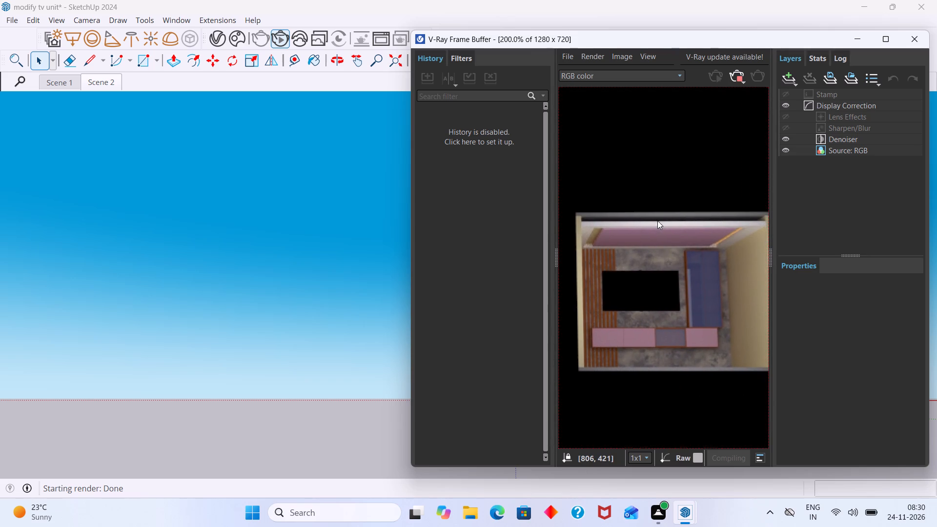
pyautogui.moveTo(657, 221); pyautogui.dragTo(657, 220, button='middle')
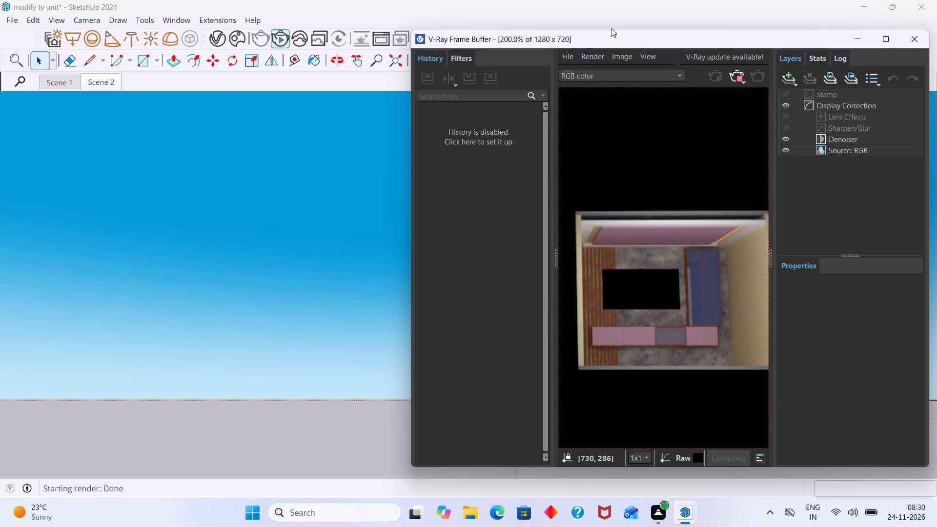
pyautogui.moveTo(610, 32); pyautogui.dragTo(633, 174)
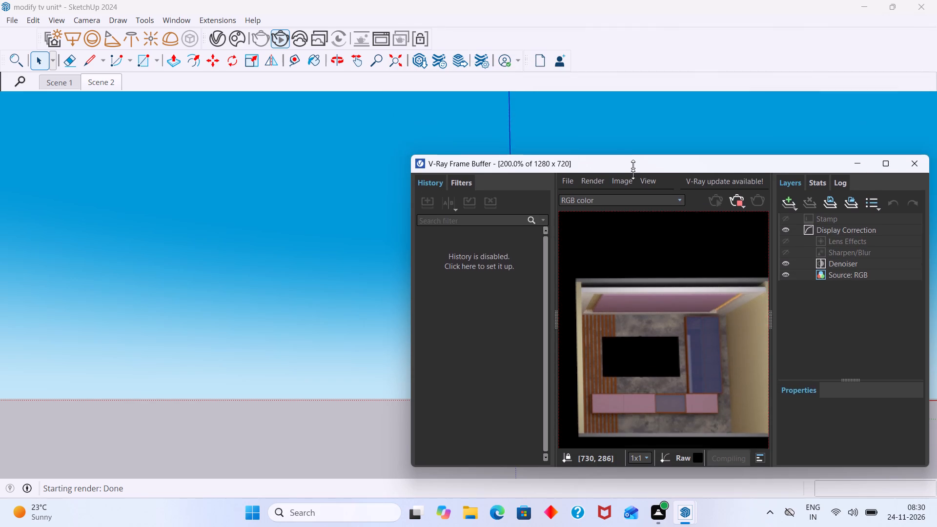
pyautogui.moveTo(633, 174); pyautogui.dragTo(632, 198)
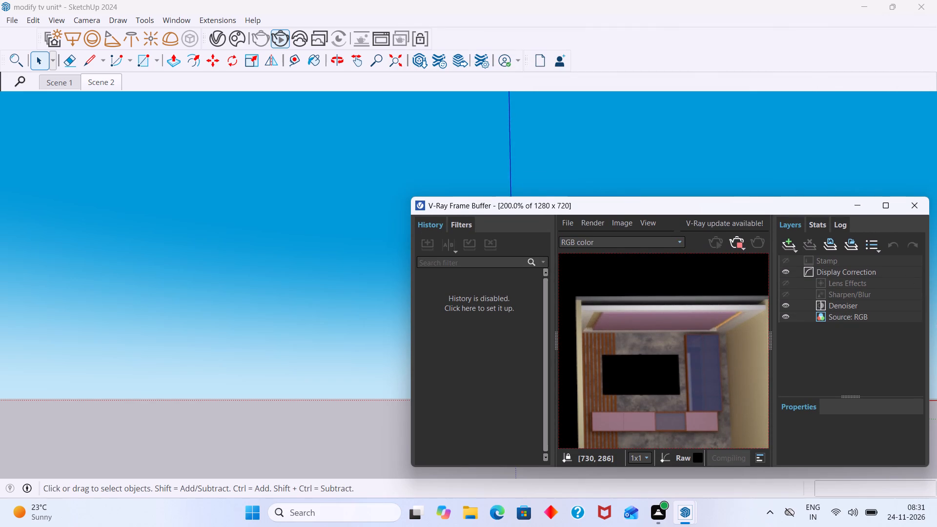
pyautogui.moveTo(930, 345); pyautogui.dragTo(878, 355)
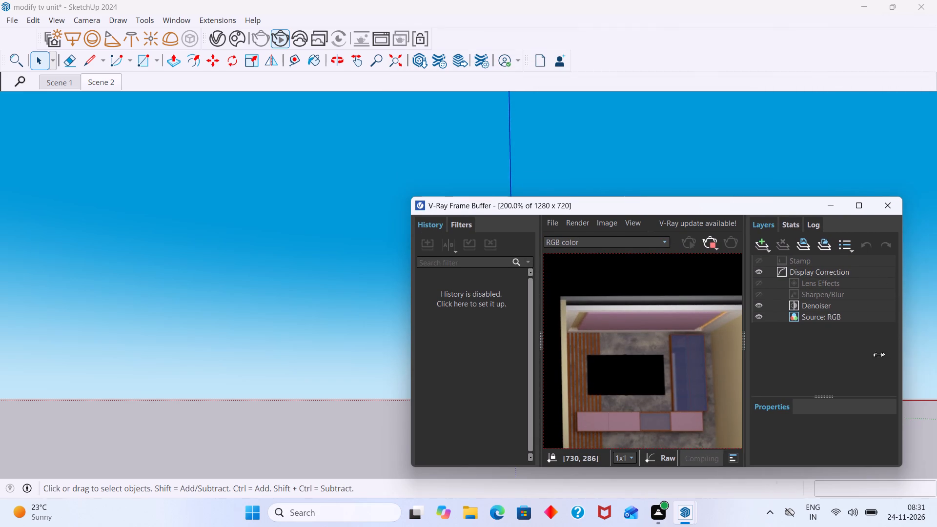
pyautogui.moveTo(878, 355); pyautogui.dragTo(806, 355)
# Examine the rendered room's false ceiling, TV wall, blue cabinet and base units in the frame buffer.
pyautogui.scroll(2, 681, 339)
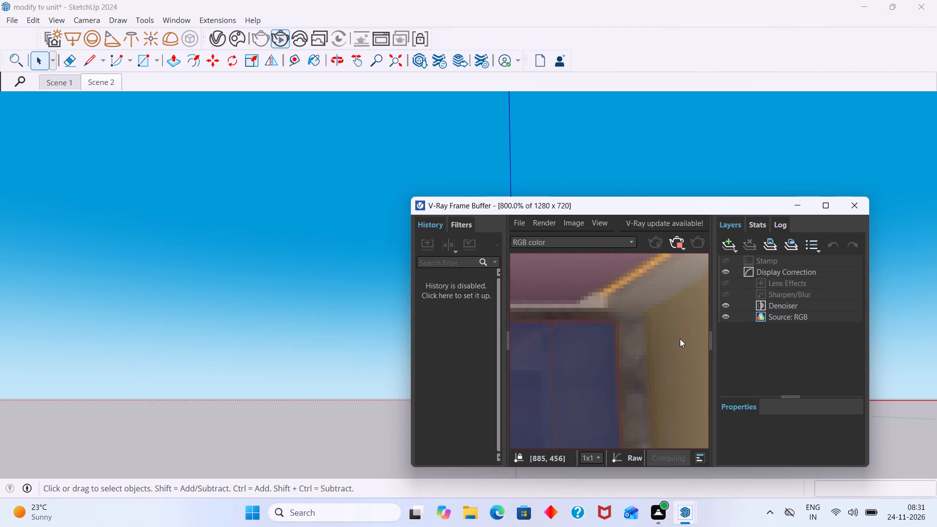
pyautogui.scroll(-1, 679, 338)
pyautogui.moveTo(678, 335); pyautogui.dragTo(678, 309, button='middle')
pyautogui.scroll(-2, 678, 309)
pyautogui.scroll(1, 662, 316)
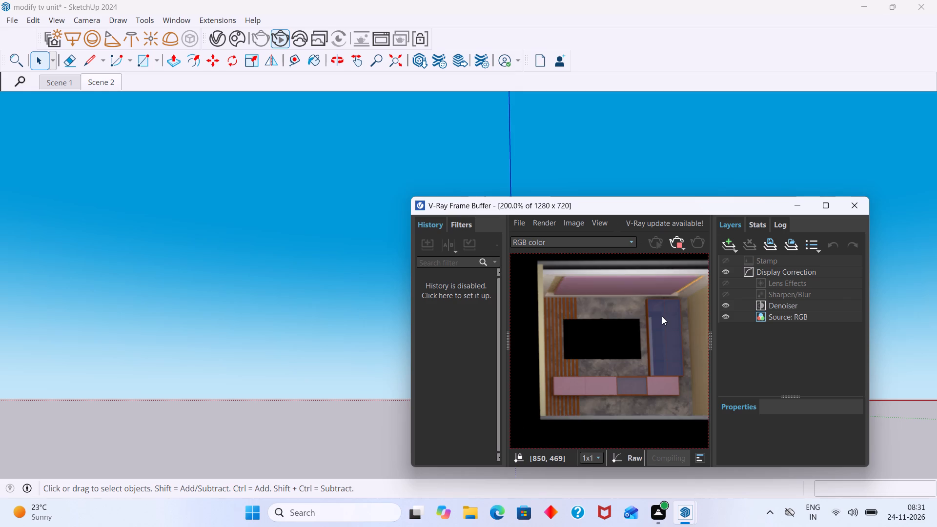
pyautogui.moveTo(662, 316); pyautogui.dragTo(668, 329, button='middle')
pyautogui.scroll(1, 668, 329)
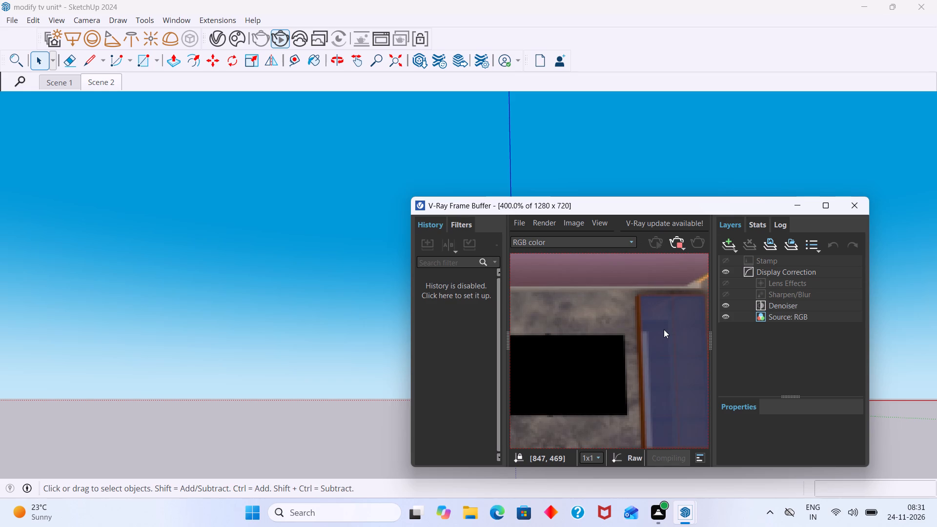
pyautogui.scroll(-2, 664, 329)
pyautogui.scroll(1, 664, 327)
pyautogui.moveTo(664, 327); pyautogui.dragTo(676, 328, button='middle')
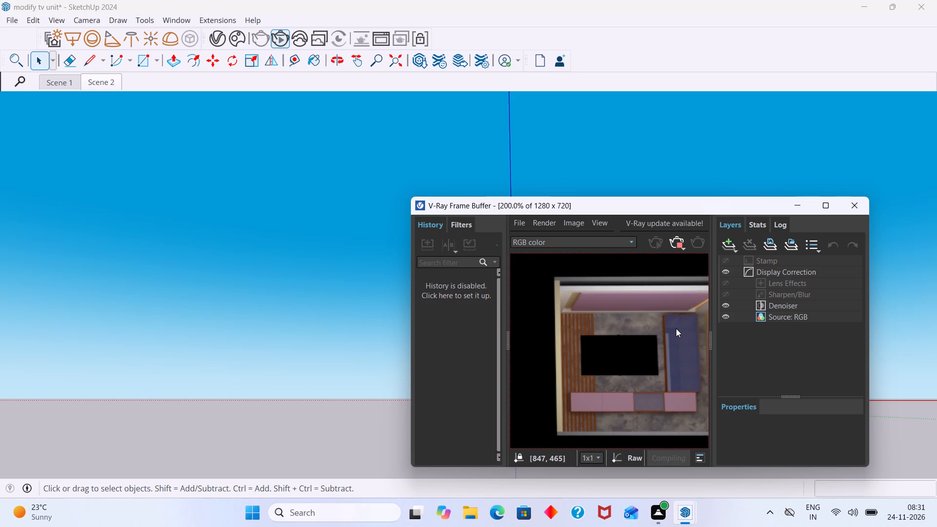
pyautogui.moveTo(676, 328); pyautogui.dragTo(676, 329, button='middle')
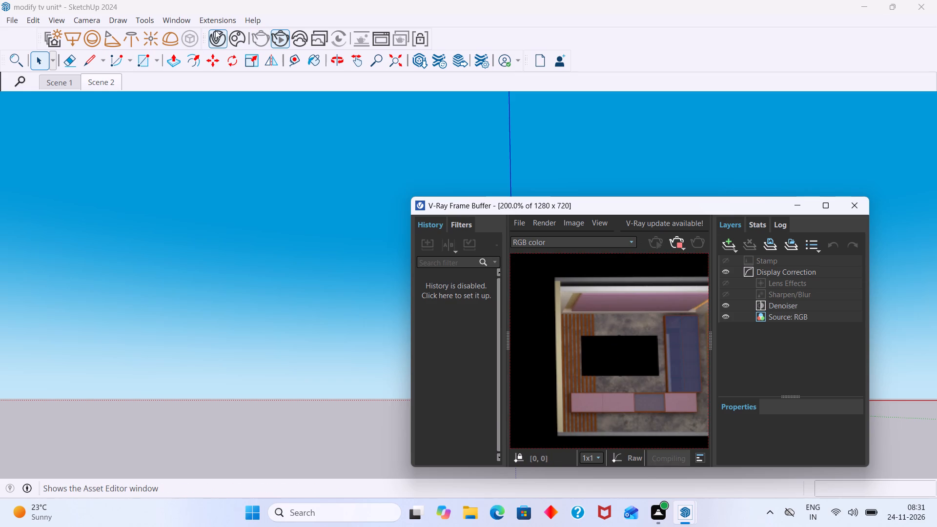
# Open the V-Ray Asset Editor, place it clear of the frame buffer, and list only the scene's lights.
pyautogui.click(215, 30)
pyautogui.moveTo(456, 55); pyautogui.dragTo(302, 84)
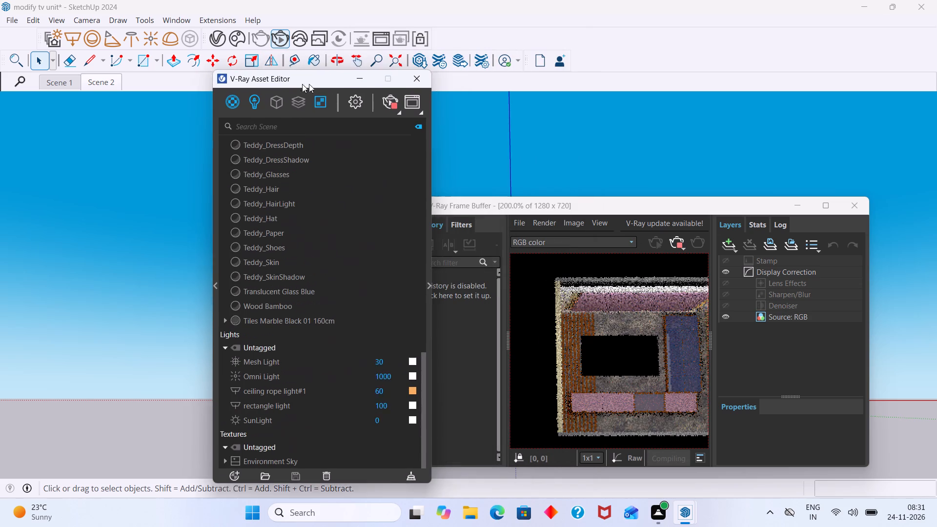
pyautogui.moveTo(302, 84); pyautogui.dragTo(116, 68)
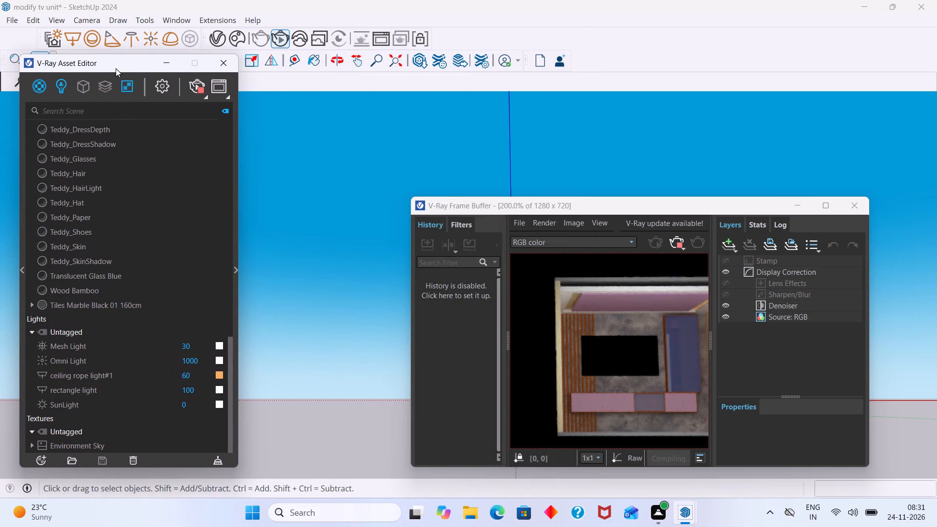
pyautogui.moveTo(116, 68); pyautogui.dragTo(129, 61)
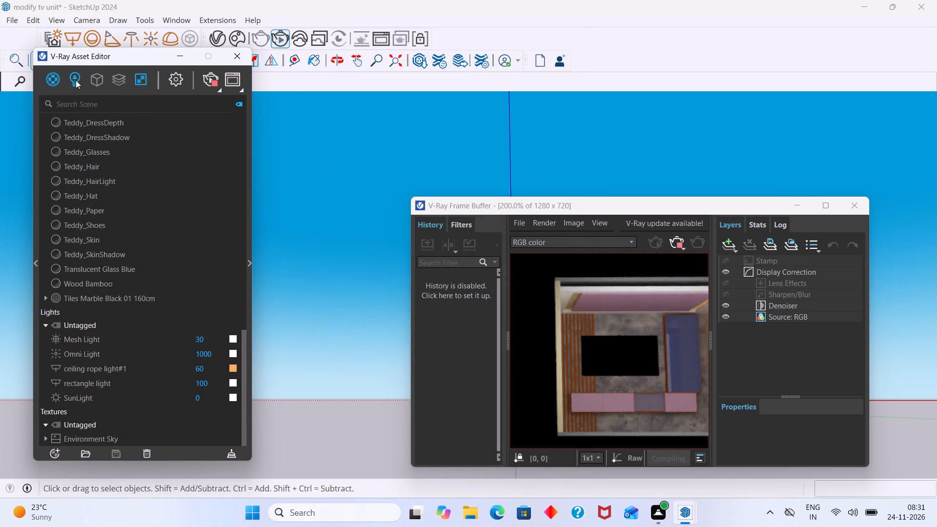
pyautogui.click(76, 80)
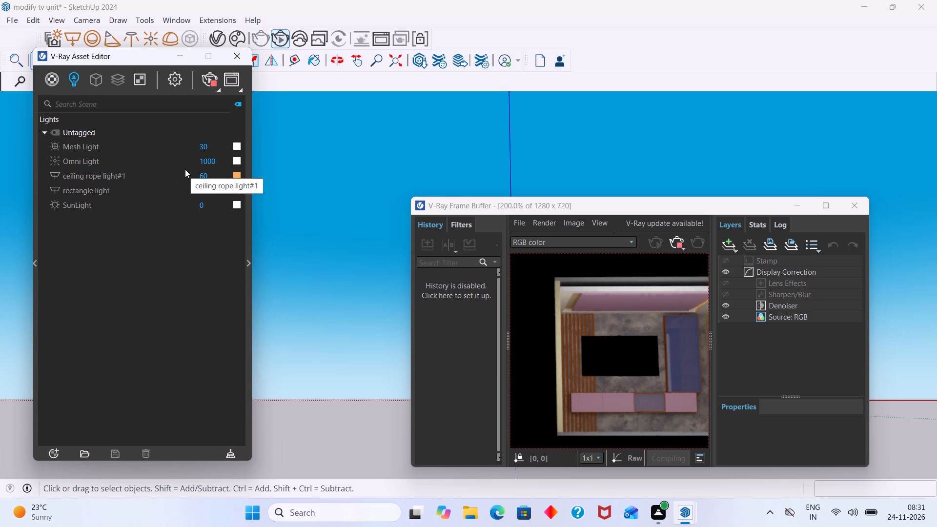
# Permanently delete the Mesh Light asset from the scene's lights.
pyautogui.rightClick(153, 145)
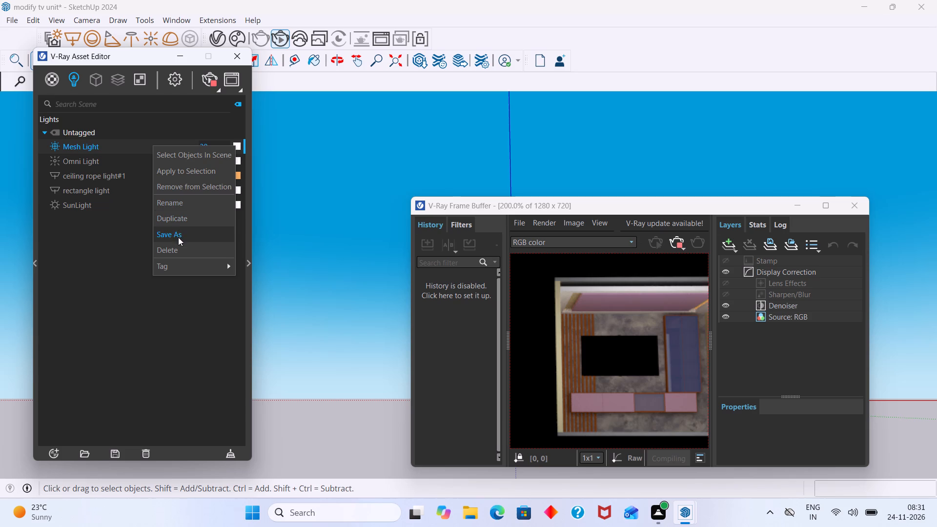
pyautogui.click(178, 252)
pyautogui.click(492, 250)
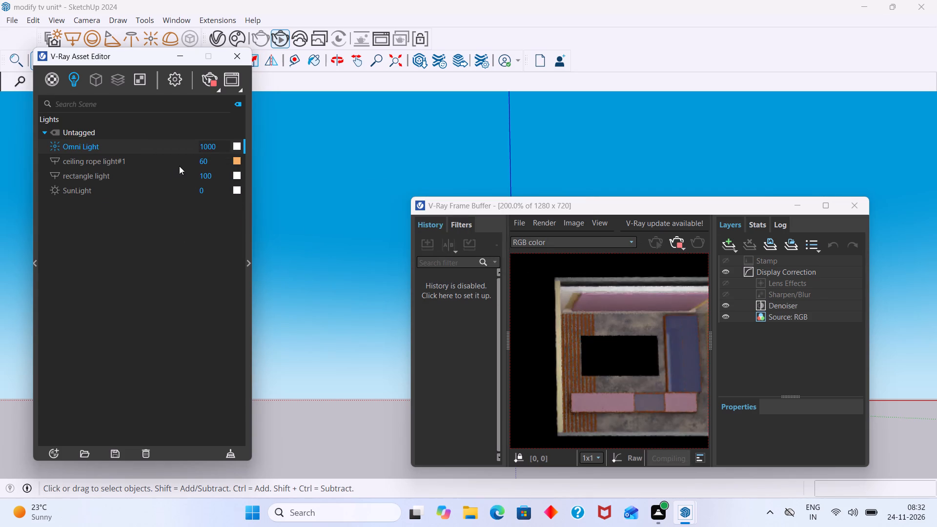
# Permanently delete the Omni Light asset from the scene's lights.
pyautogui.rightClick(157, 148)
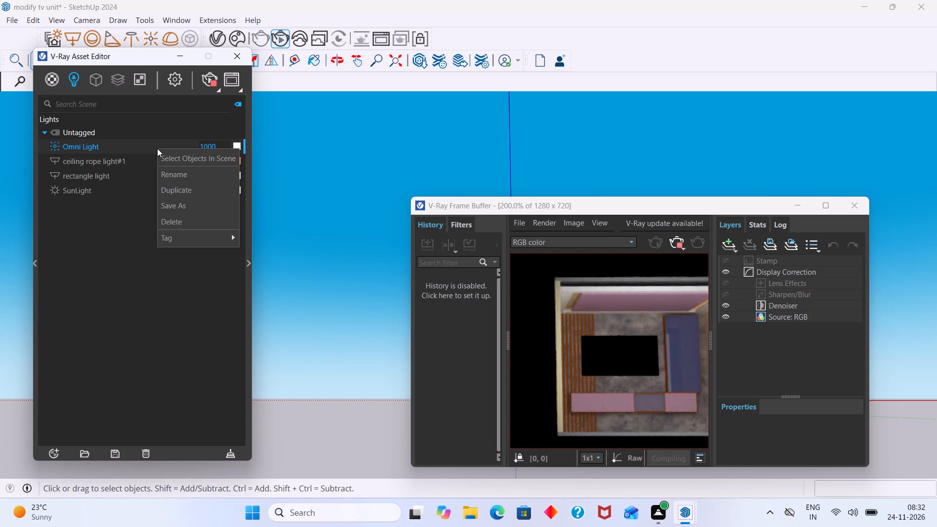
pyautogui.click(174, 218)
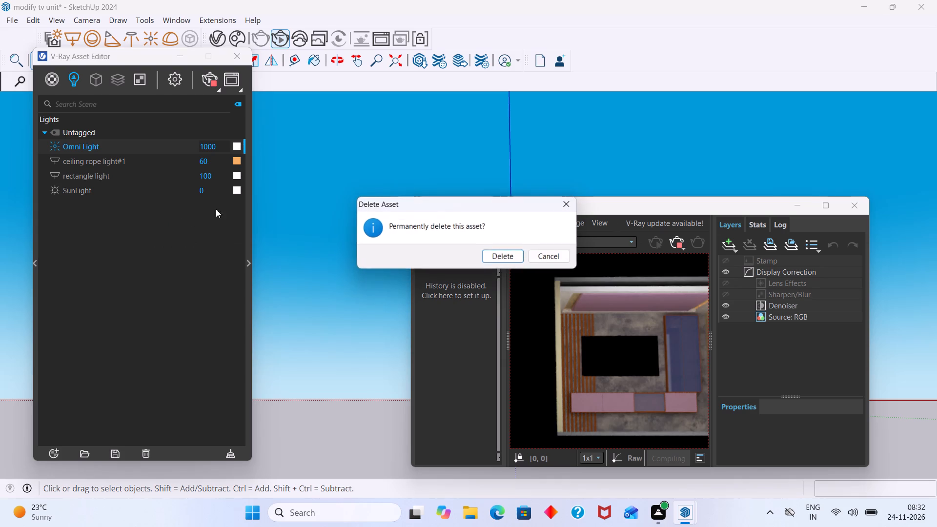
pyautogui.click(488, 254)
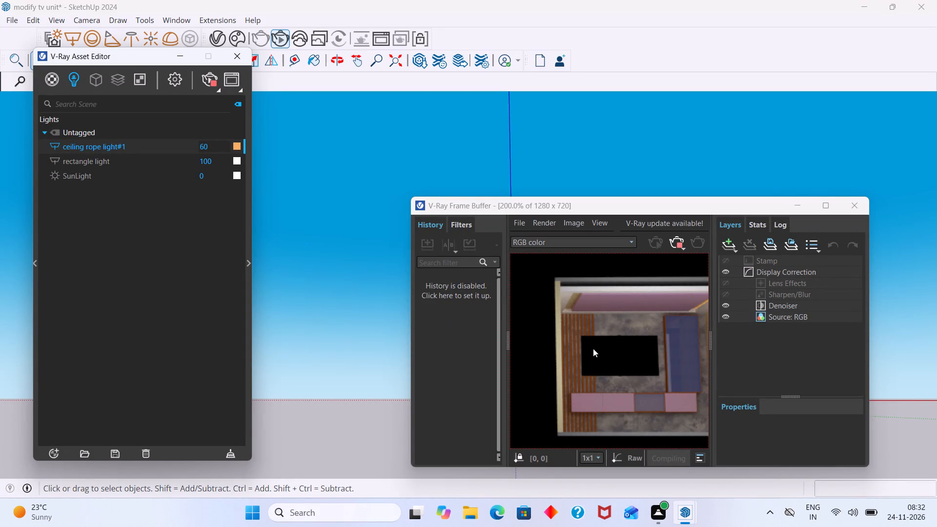
# Examine the TV wall and its surroundings in the interactive render.
pyautogui.scroll(1, 640, 372)
pyautogui.scroll(-1, 638, 368)
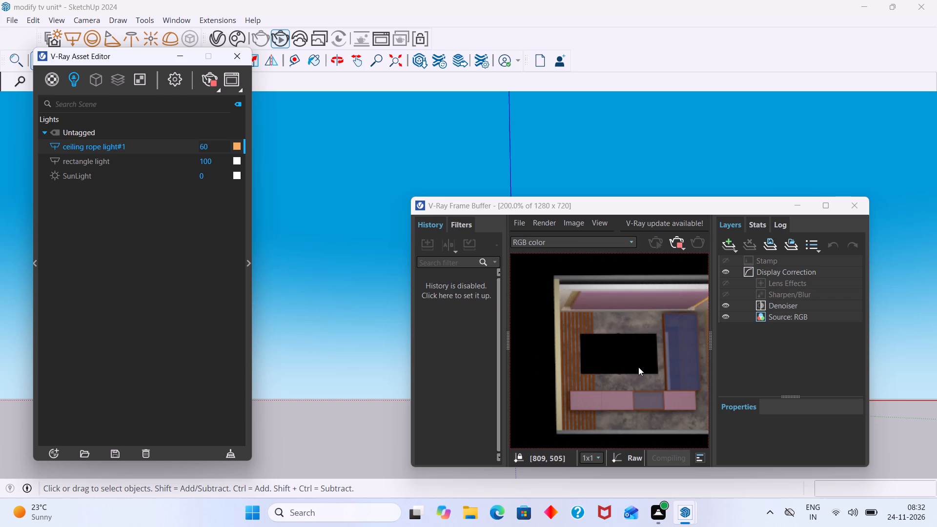
pyautogui.scroll(1, 623, 364)
pyautogui.scroll(-1, 623, 364)
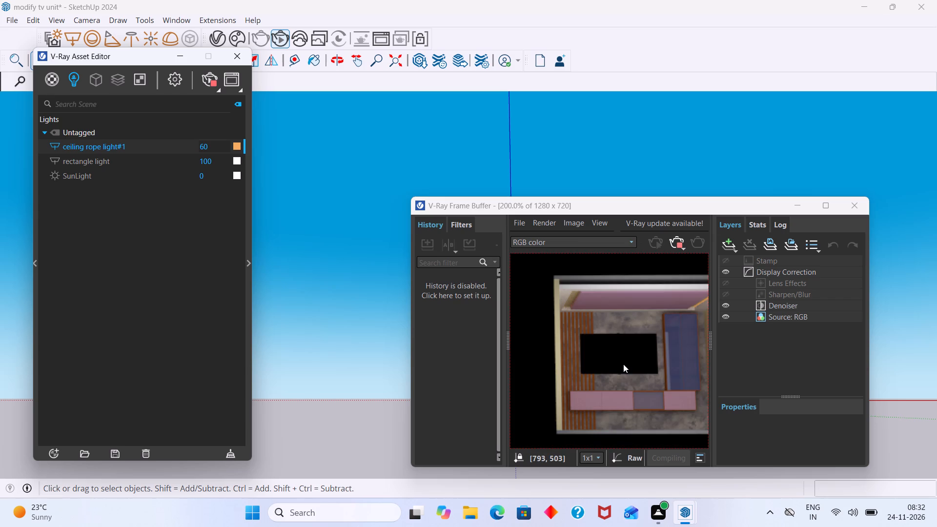
pyautogui.middleClick(623, 363)
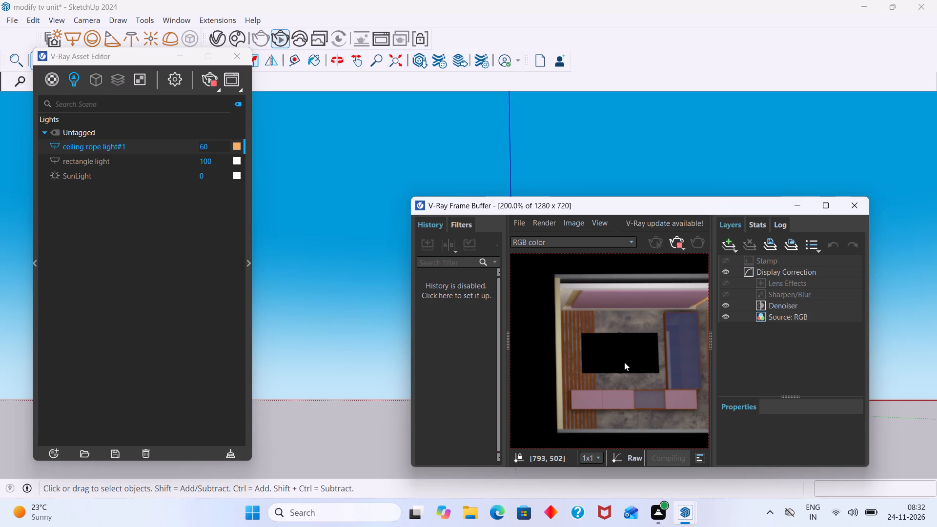
pyautogui.scroll(5, 249, 148)
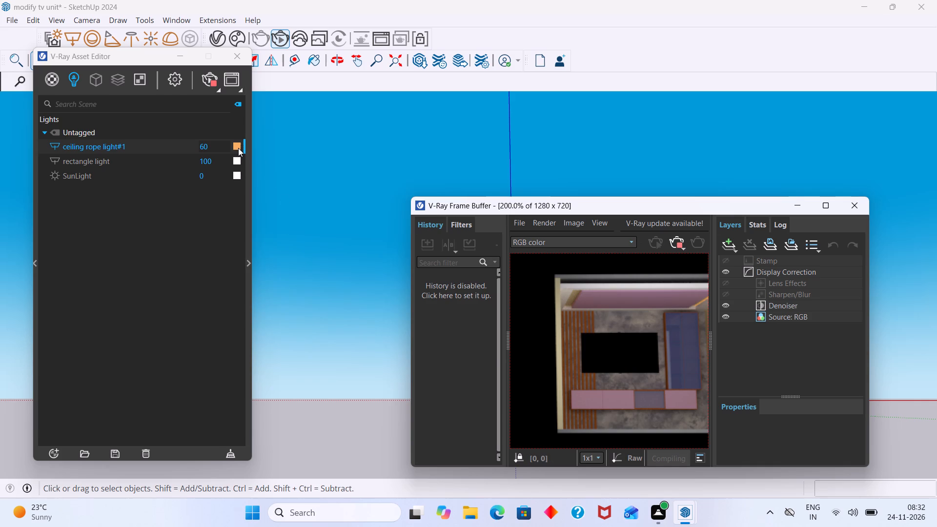
pyautogui.scroll(2, 238, 148)
# Lighten the ceiling rope light's colour to a softer orange, RGB 0.976, 0.767, 0.537, and move the frame buffer clear of the colour picker.
pyautogui.click(238, 147)
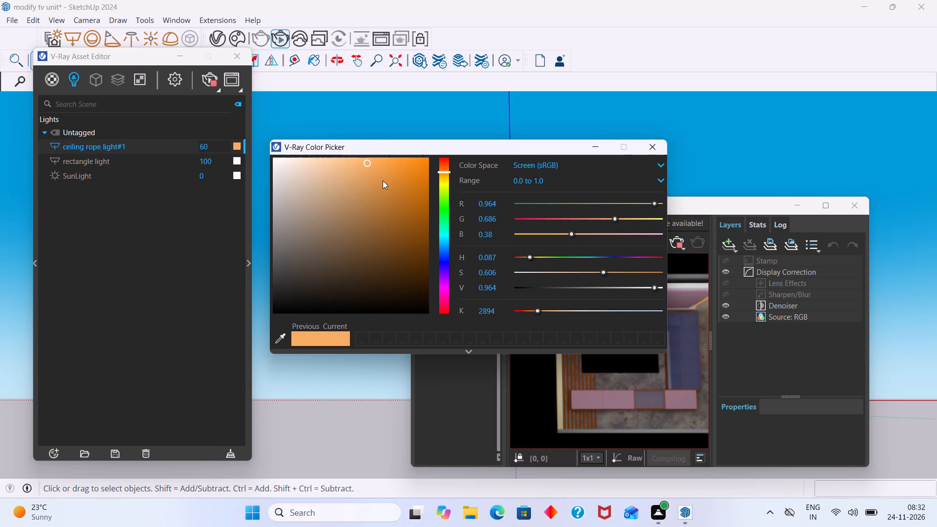
pyautogui.click(343, 162)
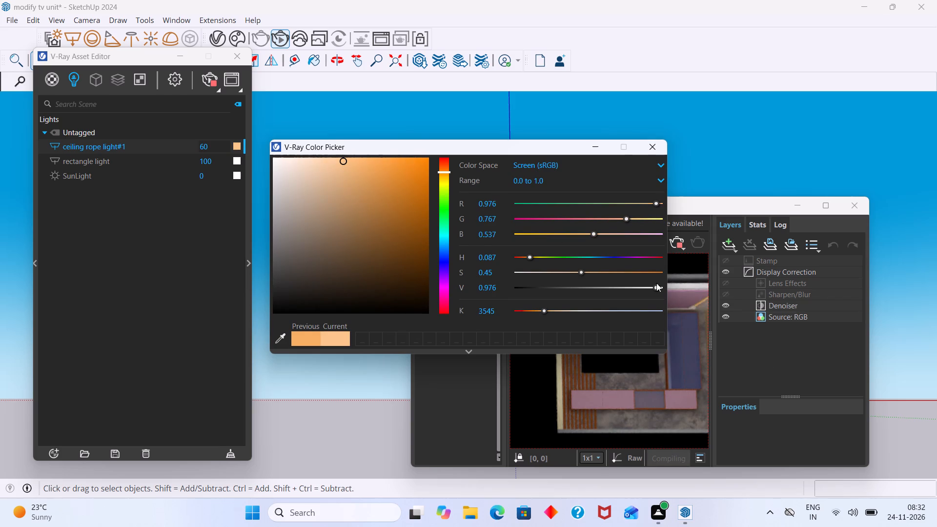
pyautogui.moveTo(710, 209); pyautogui.dragTo(775, 213)
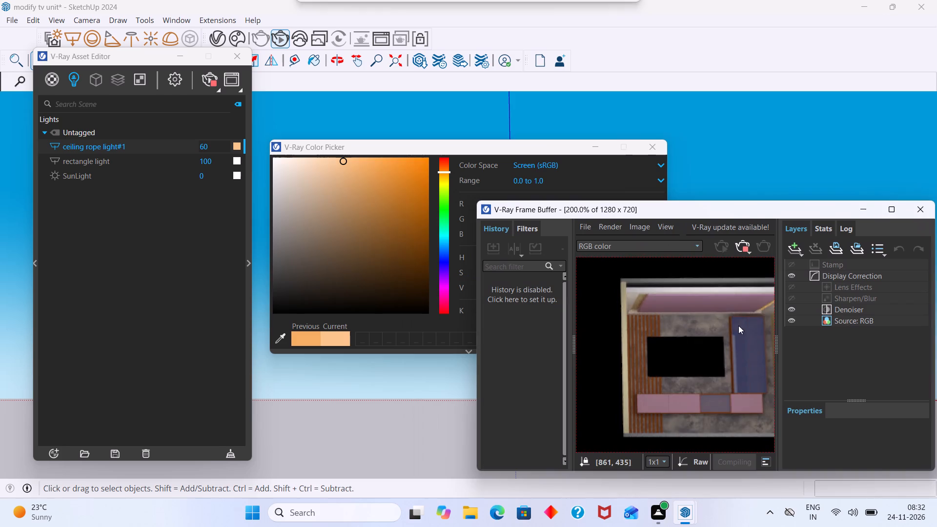
pyautogui.scroll(1, 724, 323)
pyautogui.moveTo(714, 313); pyautogui.dragTo(620, 356, button='middle')
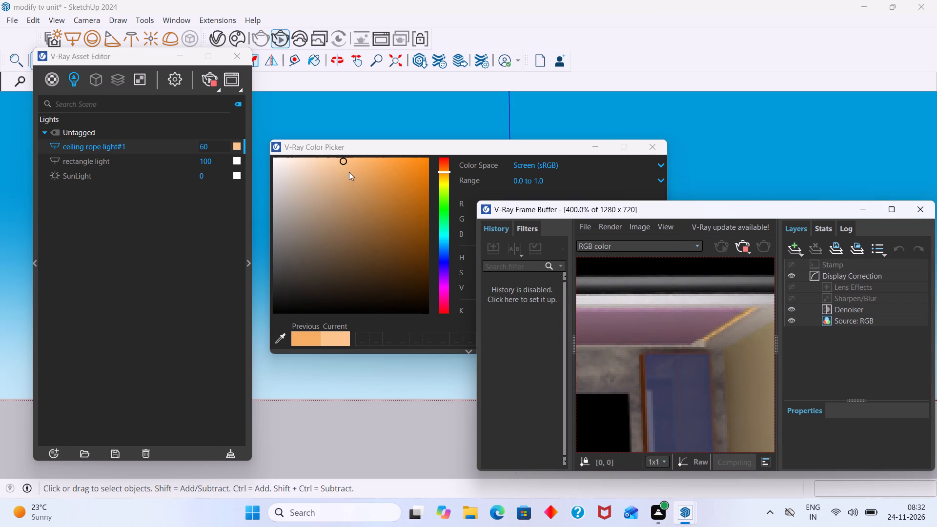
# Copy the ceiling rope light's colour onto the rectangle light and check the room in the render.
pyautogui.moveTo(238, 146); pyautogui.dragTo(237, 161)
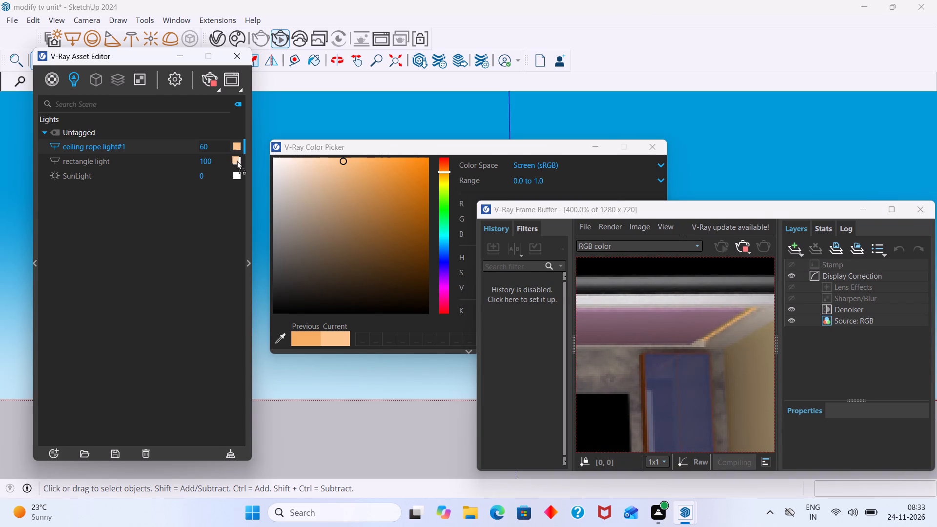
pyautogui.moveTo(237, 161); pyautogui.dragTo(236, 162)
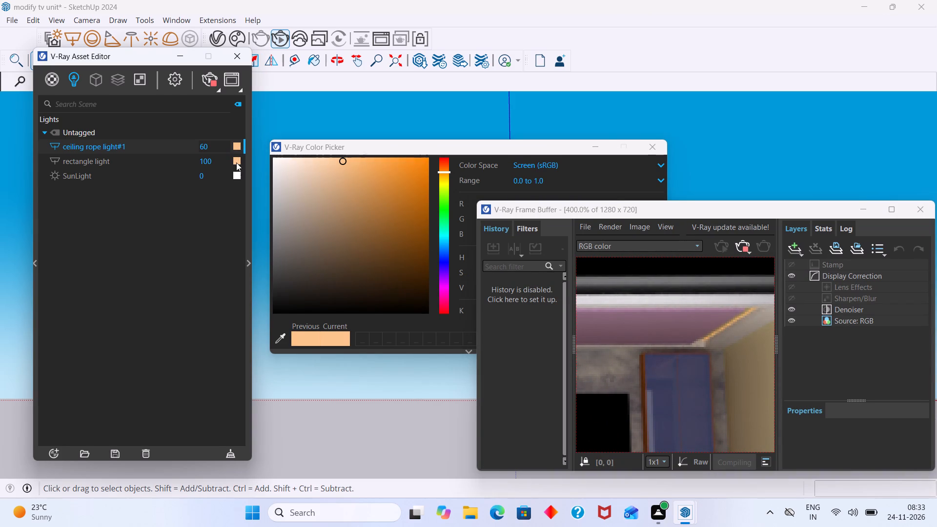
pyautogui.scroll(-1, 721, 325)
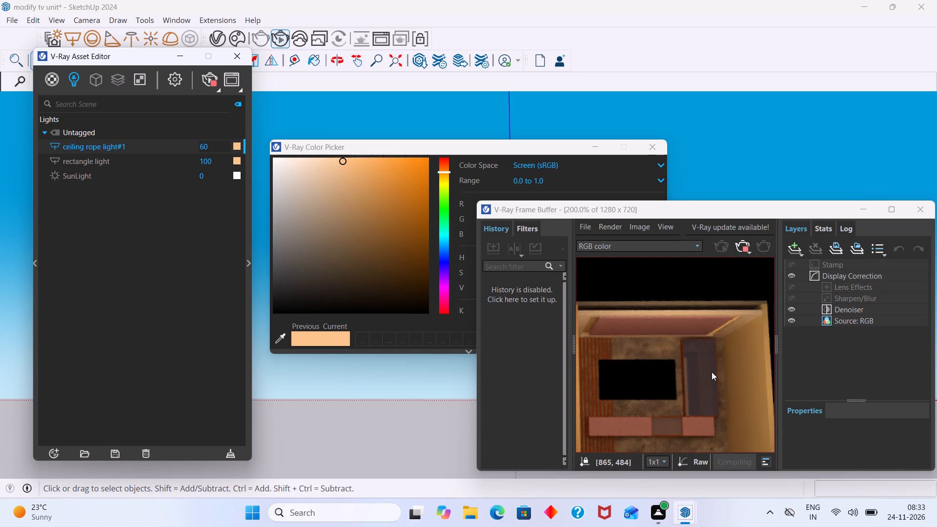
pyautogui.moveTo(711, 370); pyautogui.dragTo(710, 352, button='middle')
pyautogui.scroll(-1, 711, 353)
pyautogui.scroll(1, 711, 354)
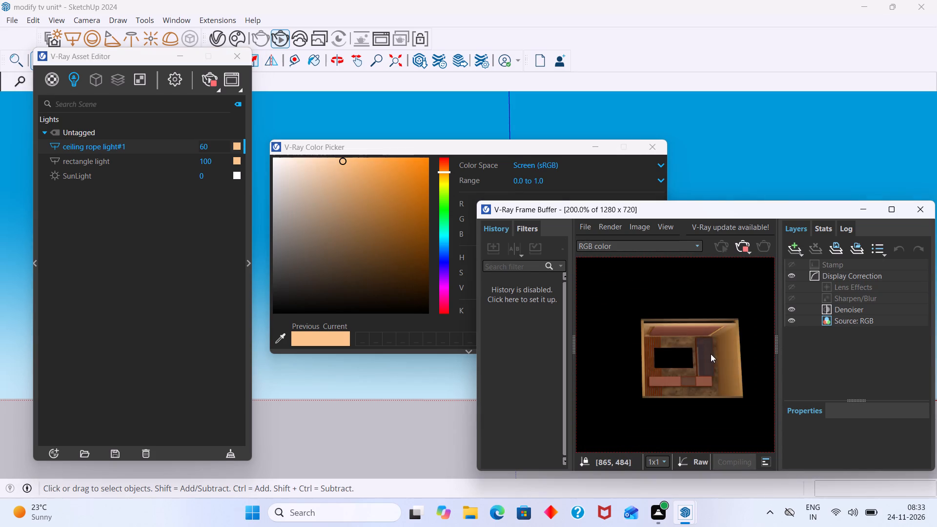
# Set the ceiling rope light's colour to a pale peach, RGB 0.976, 0.854, 0.72.
pyautogui.click(331, 157)
pyautogui.click(334, 159)
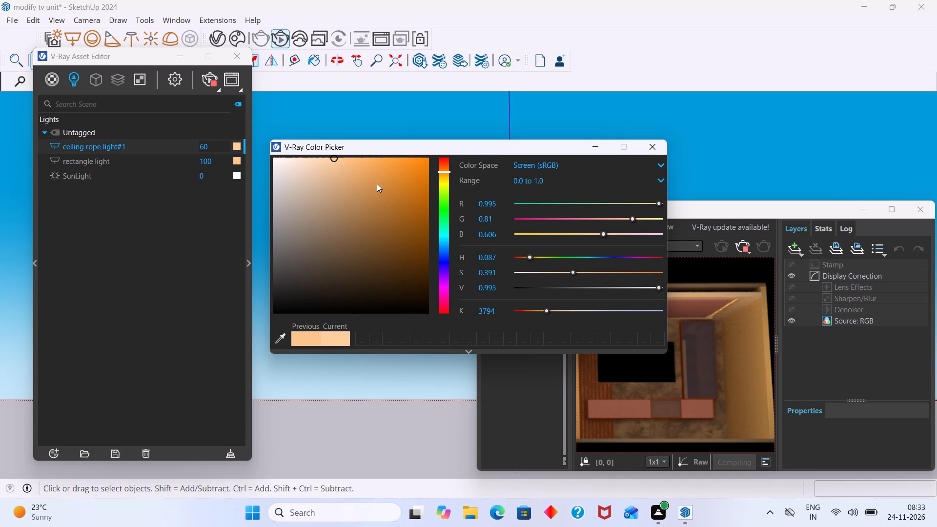
pyautogui.click(325, 160)
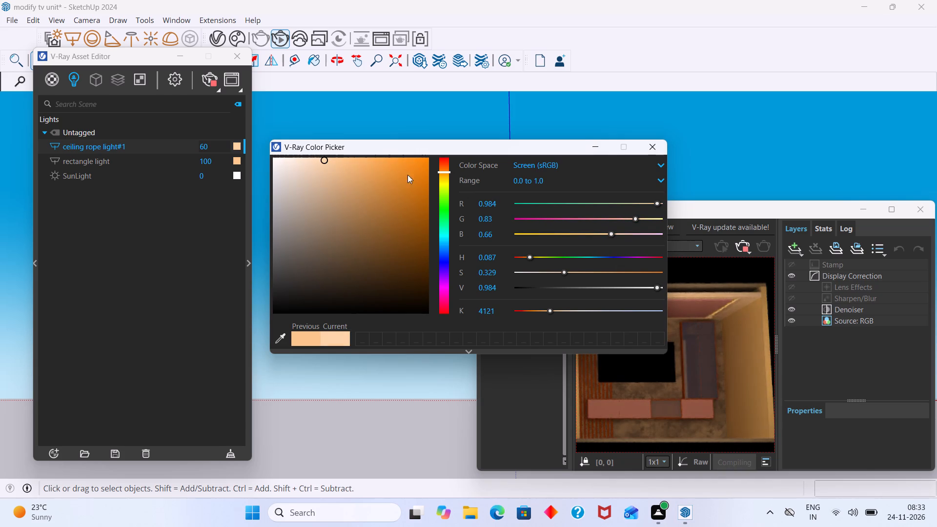
pyautogui.click(314, 162)
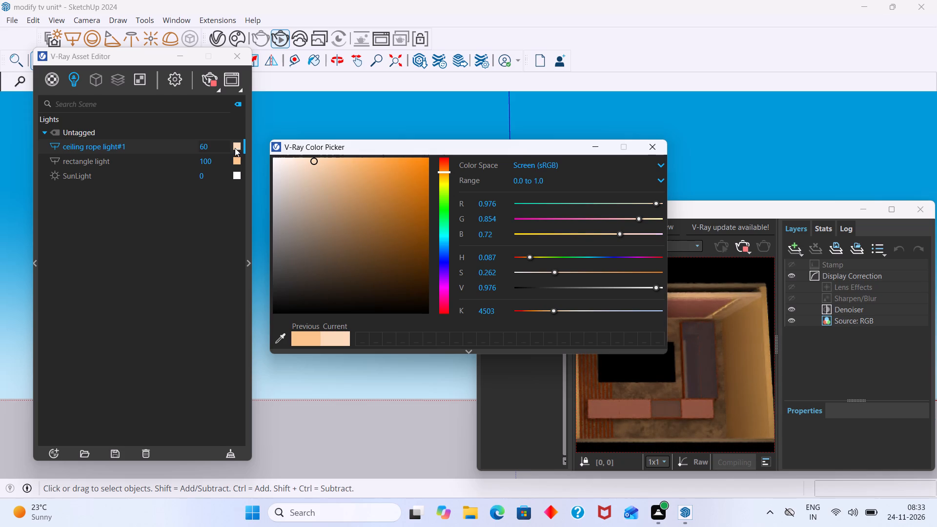
# Copy the ceiling rope light's pale peach colour onto the rectangle light.
pyautogui.moveTo(235, 145); pyautogui.dragTo(234, 158)
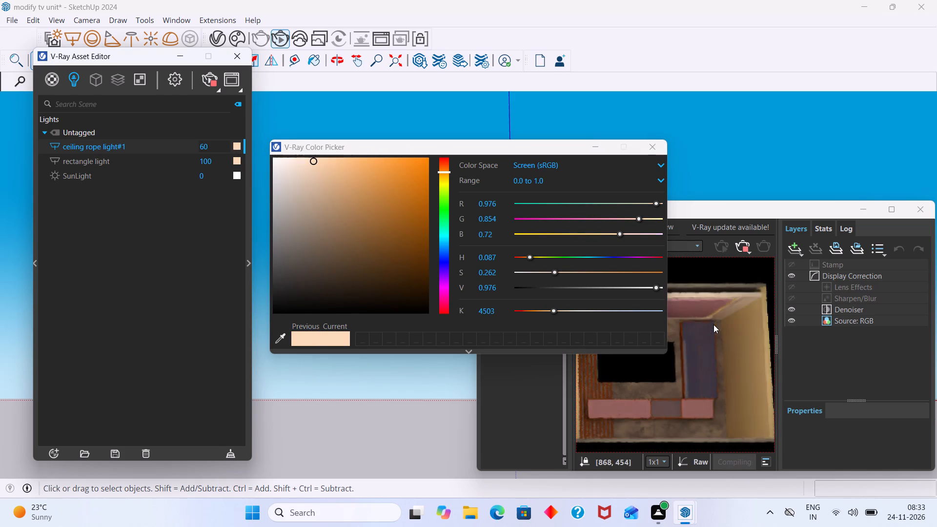
pyautogui.scroll(2, 717, 316)
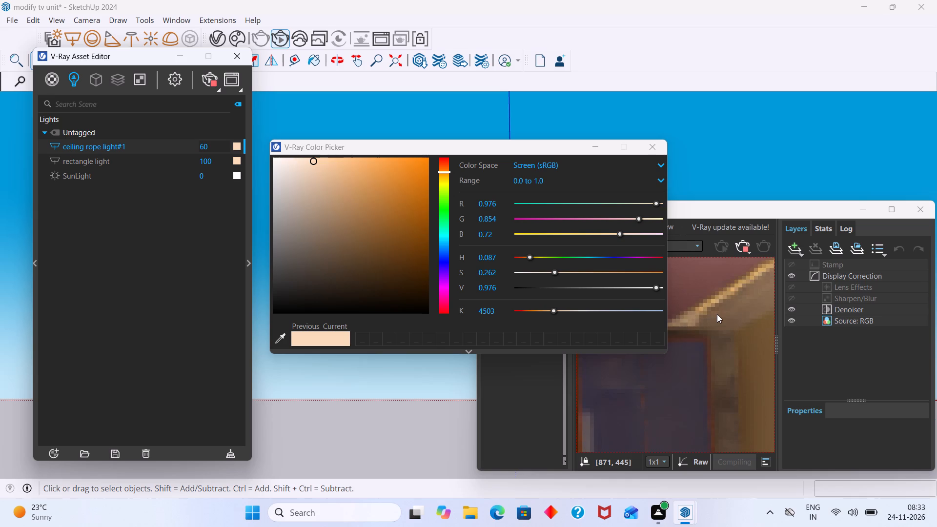
pyautogui.scroll(-2, 717, 314)
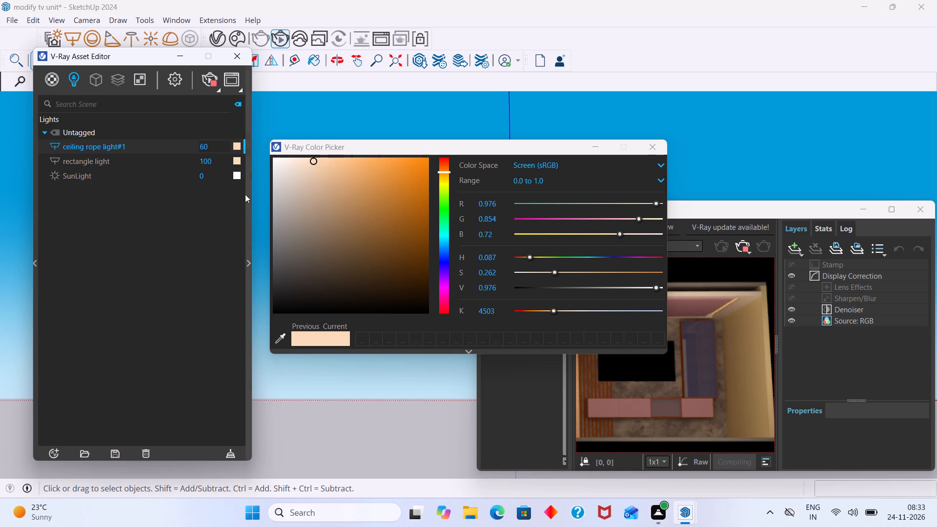
# Set the rectangle light's intensity to 150.
pyautogui.click(236, 160)
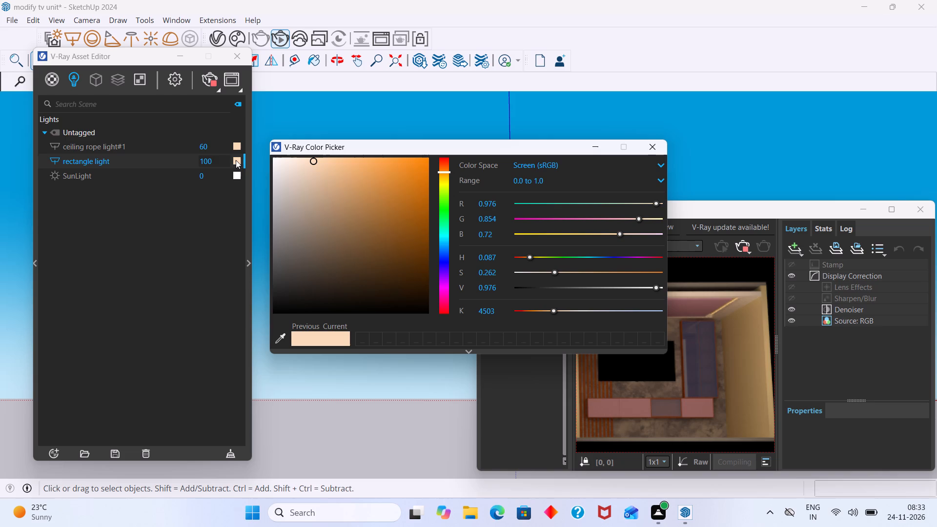
pyautogui.click(214, 162)
pyautogui.press('BackSpace')
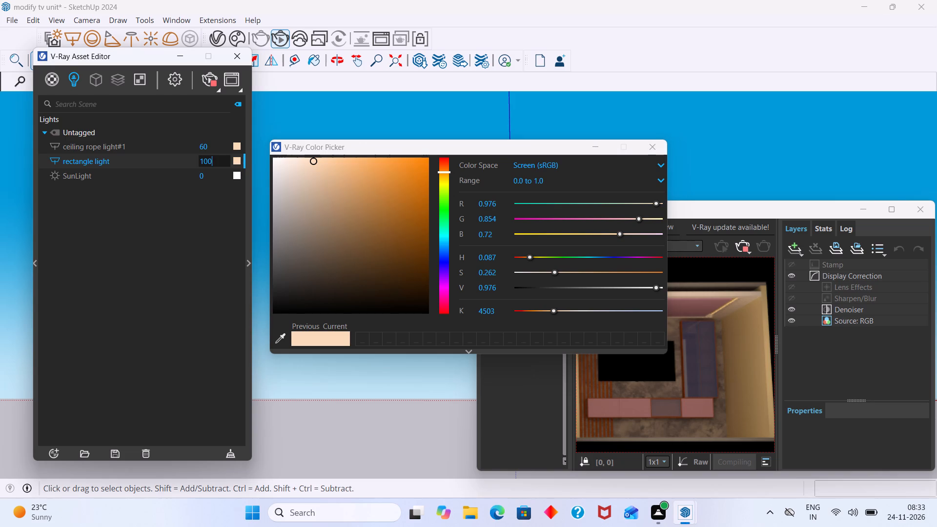
pyautogui.press('BackSpace')
pyautogui.write('50')
pyautogui.press('Return')
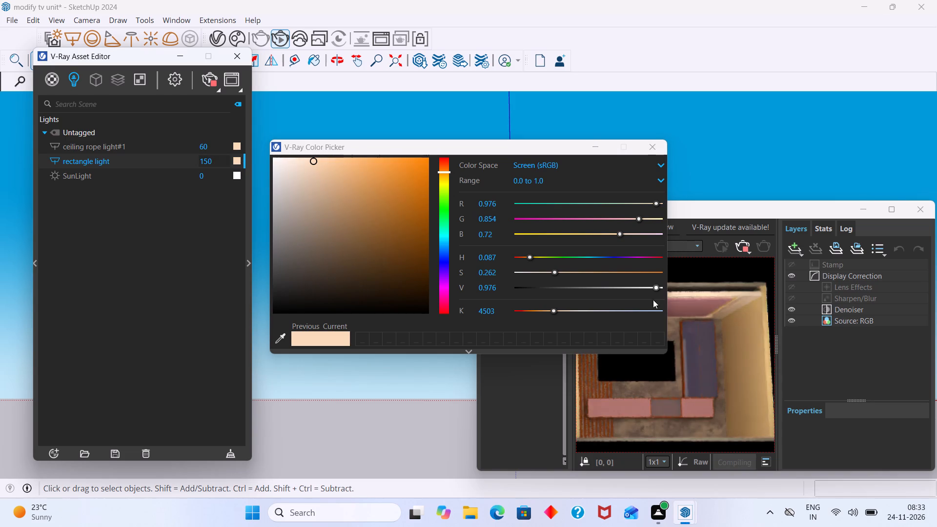
# Examine the ceiling rope light strip and the TV wall's lighting in the interactive render.
pyautogui.scroll(3, 725, 304)
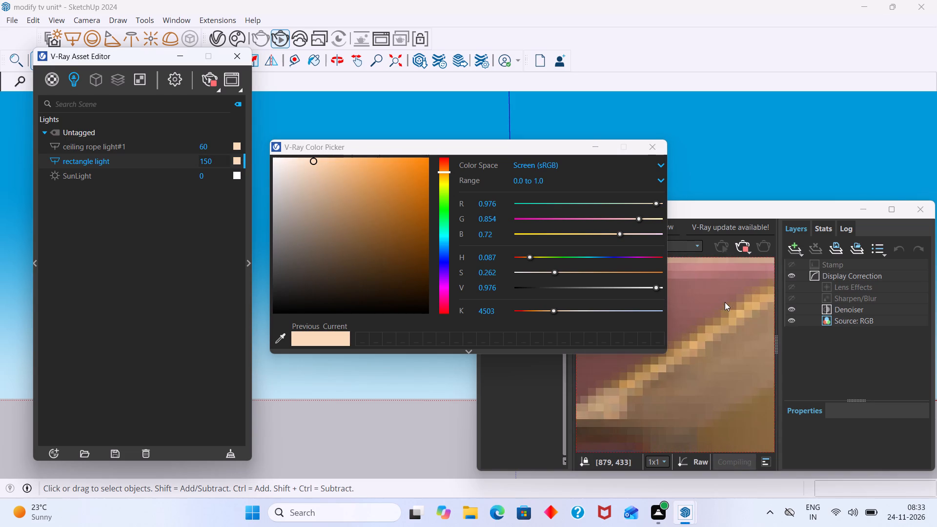
pyautogui.scroll(-3, 733, 319)
pyautogui.moveTo(733, 322); pyautogui.dragTo(757, 344, button='middle')
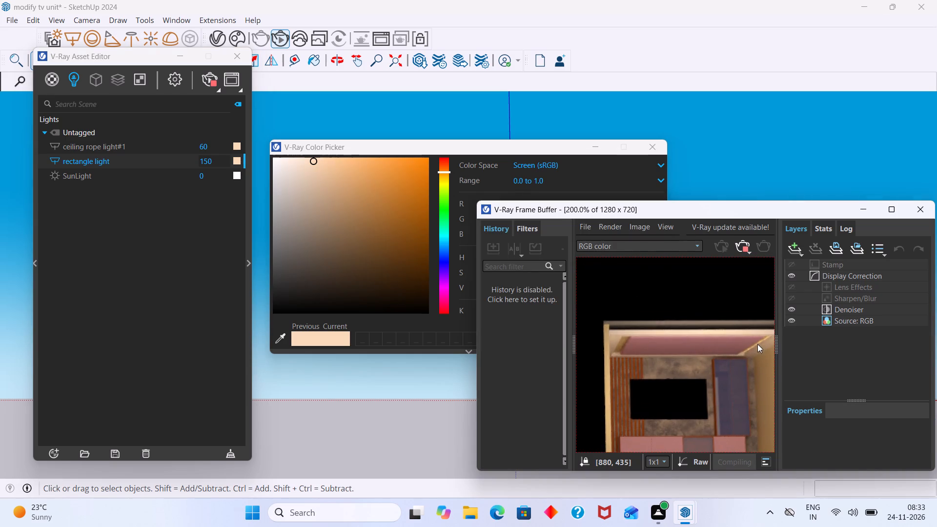
pyautogui.moveTo(757, 344); pyautogui.dragTo(758, 344, button='middle')
pyautogui.scroll(1, 642, 330)
pyautogui.scroll(-1, 641, 329)
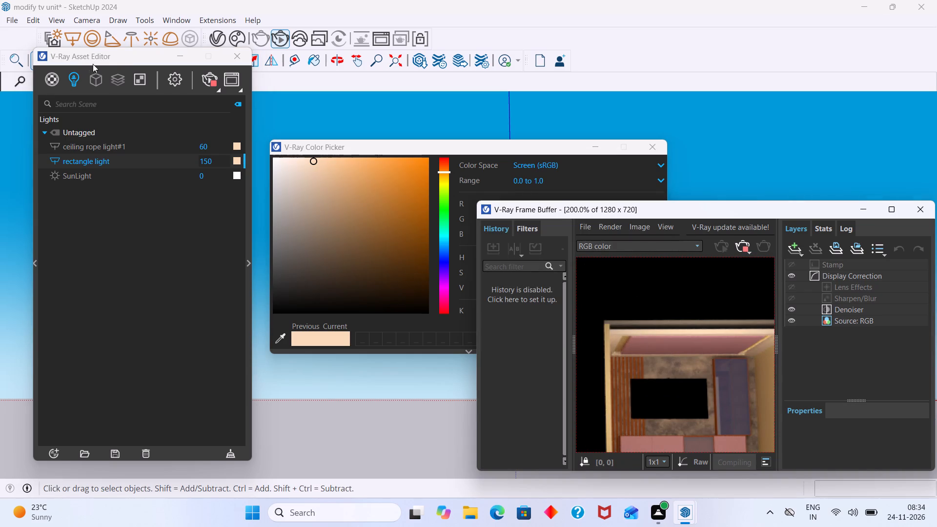
# Move the Asset Editor clear of the scene tabs and switch the model to Scene 1.
pyautogui.moveTo(117, 56); pyautogui.dragTo(99, 134)
pyautogui.click(61, 82)
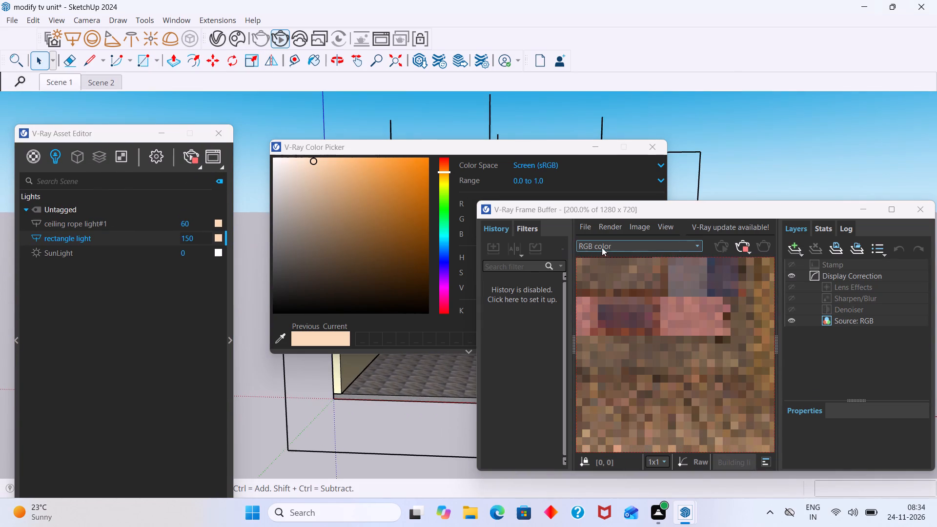
# Set the ceiling rope light's intensity to 100 and check the false ceiling in the render.
pyautogui.scroll(-2, 638, 276)
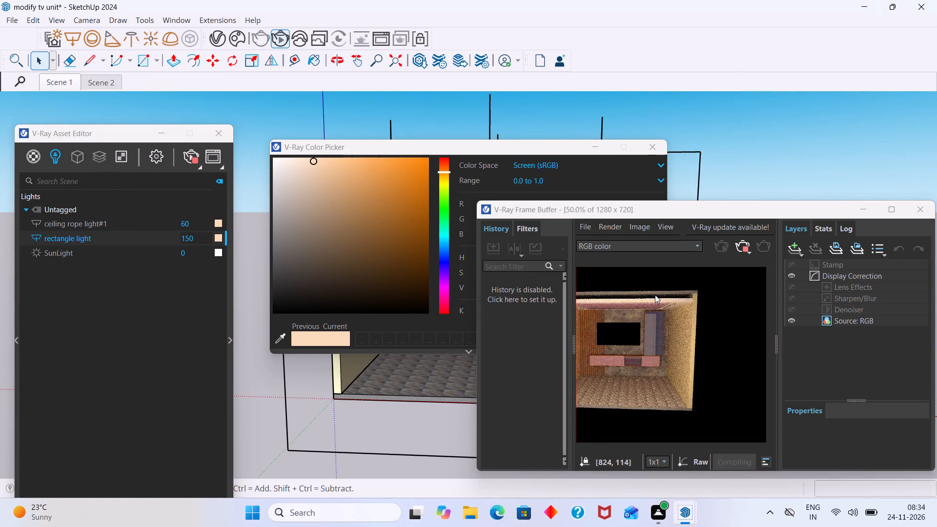
pyautogui.scroll(1, 634, 308)
pyautogui.moveTo(634, 308); pyautogui.dragTo(651, 305, button='middle')
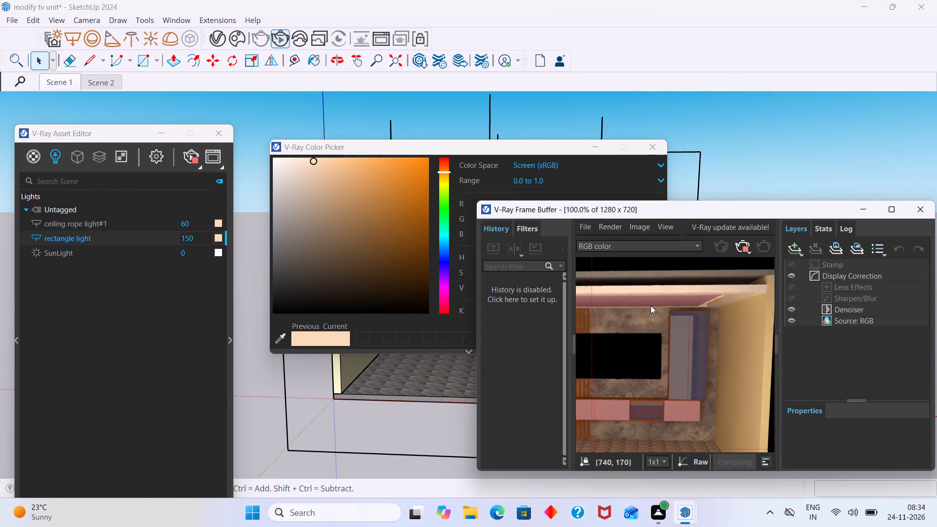
pyautogui.moveTo(651, 305); pyautogui.dragTo(715, 305, button='middle')
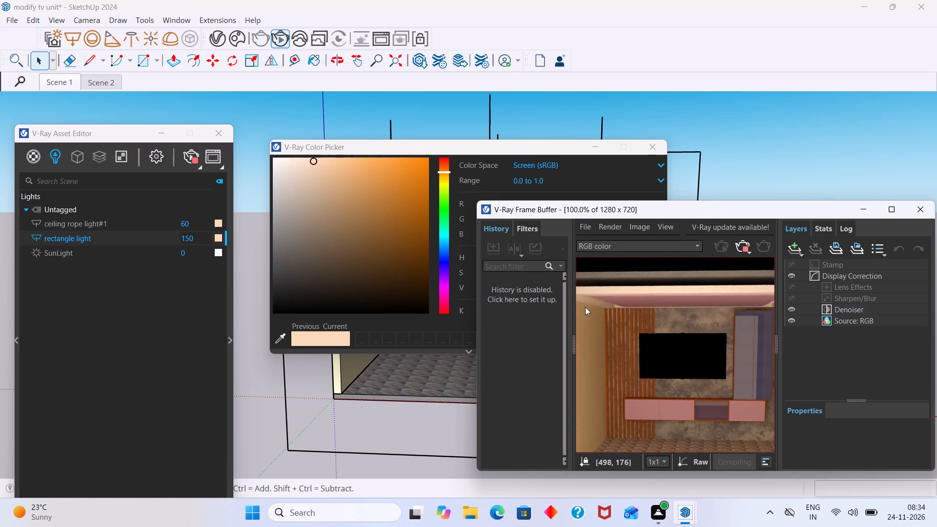
pyautogui.scroll(2, 585, 307)
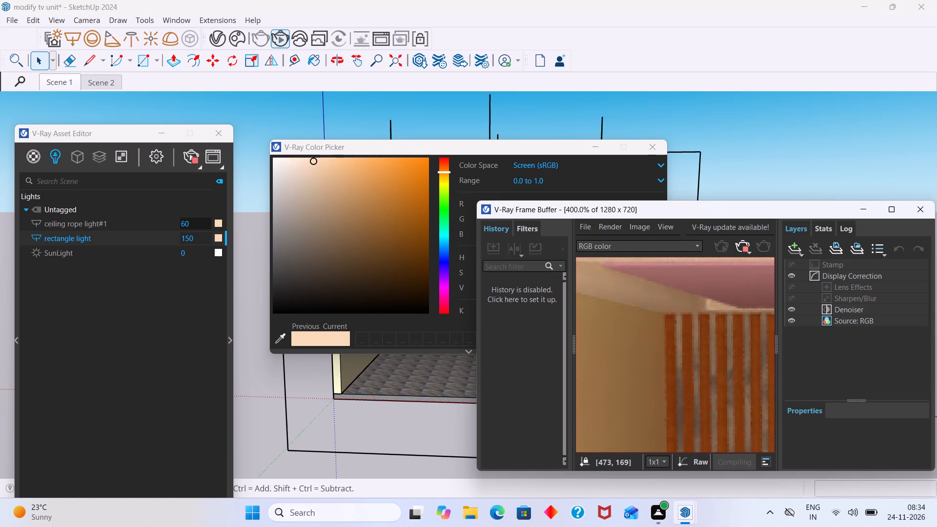
pyautogui.click(191, 223)
pyautogui.press('BackSpace')
pyautogui.press('BackSpace')
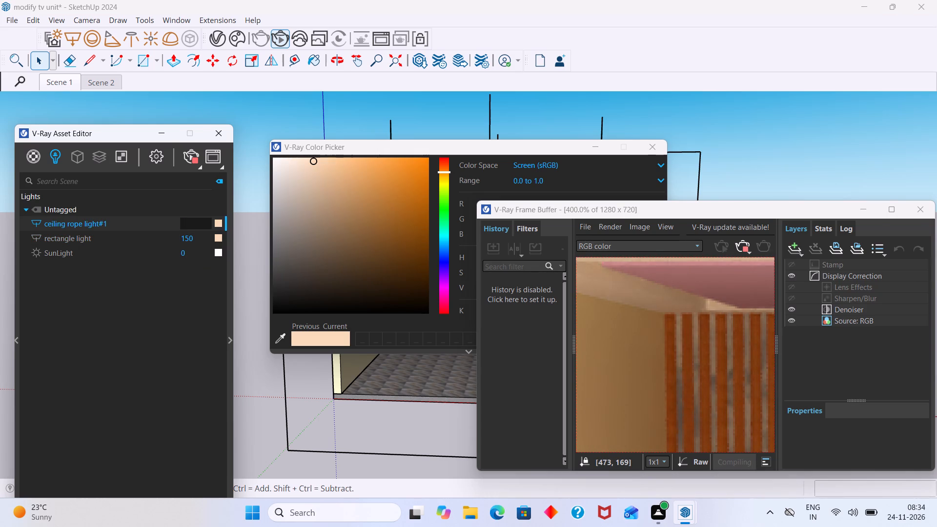
pyautogui.write('100')
pyautogui.press('Return')
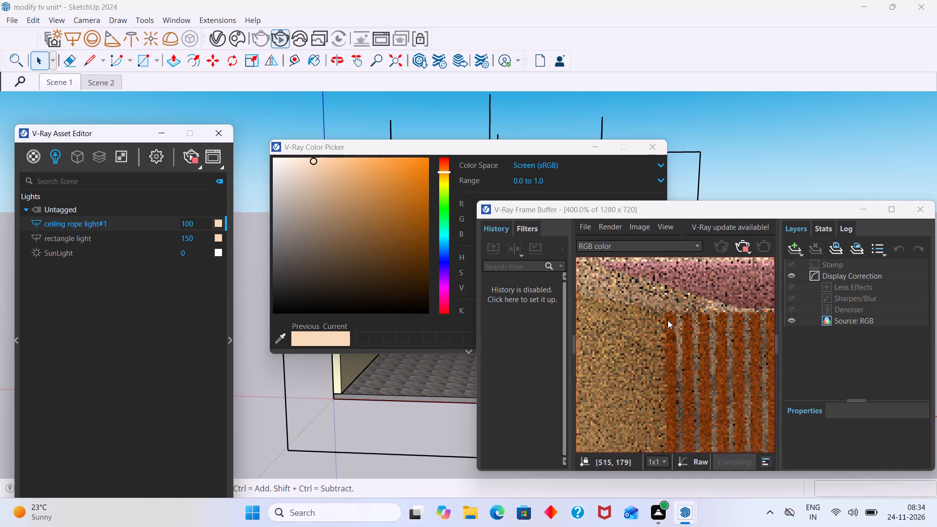
pyautogui.scroll(-3, 689, 301)
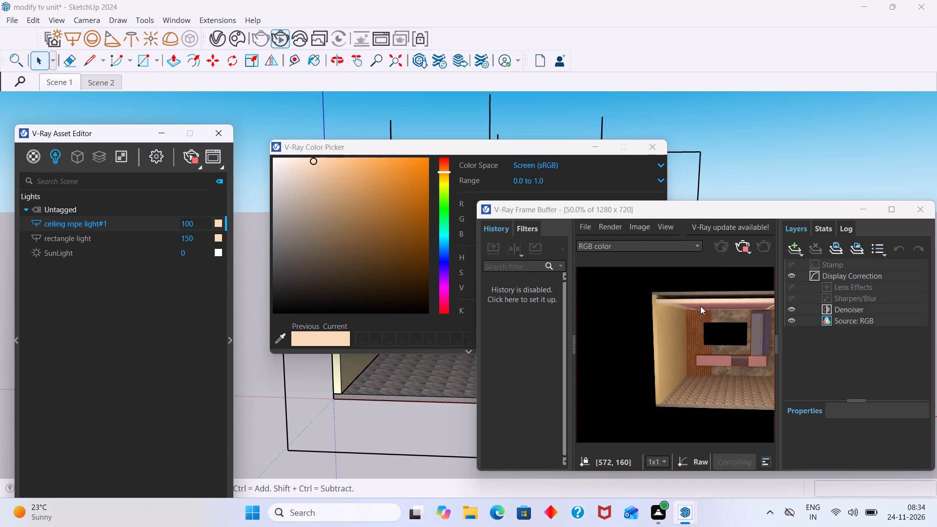
pyautogui.moveTo(692, 307); pyautogui.dragTo(677, 307, button='middle')
pyautogui.scroll(2, 755, 310)
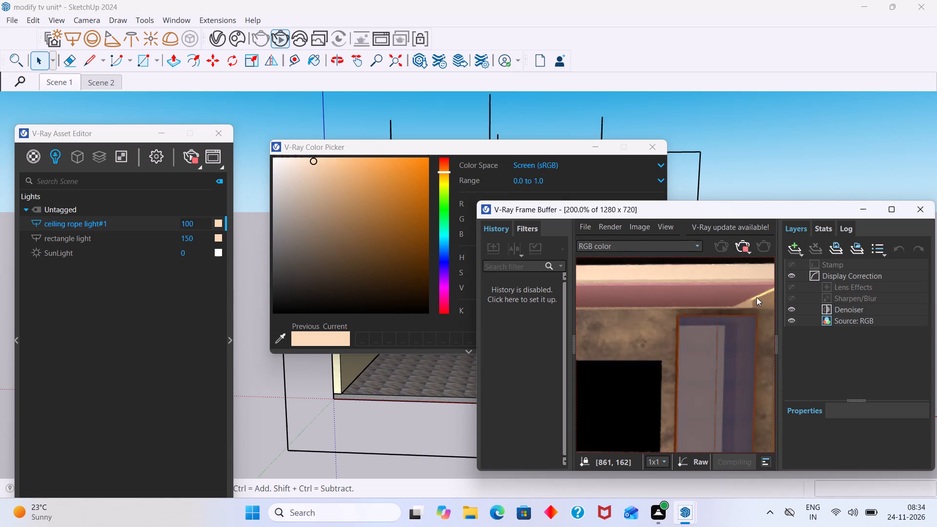
pyautogui.scroll(1, 756, 297)
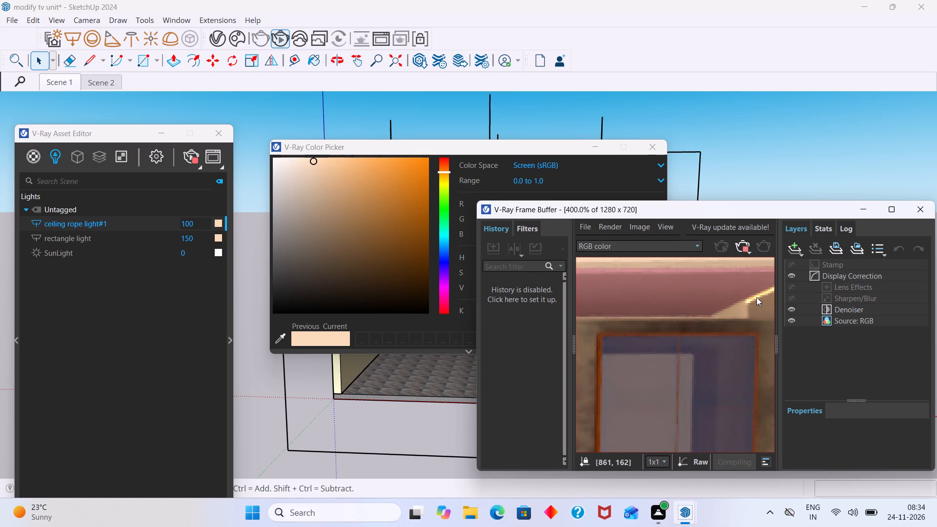
# Examine the ceiling rope light strip and false ceiling from below in the interactive render.
pyautogui.scroll(-1, 756, 297)
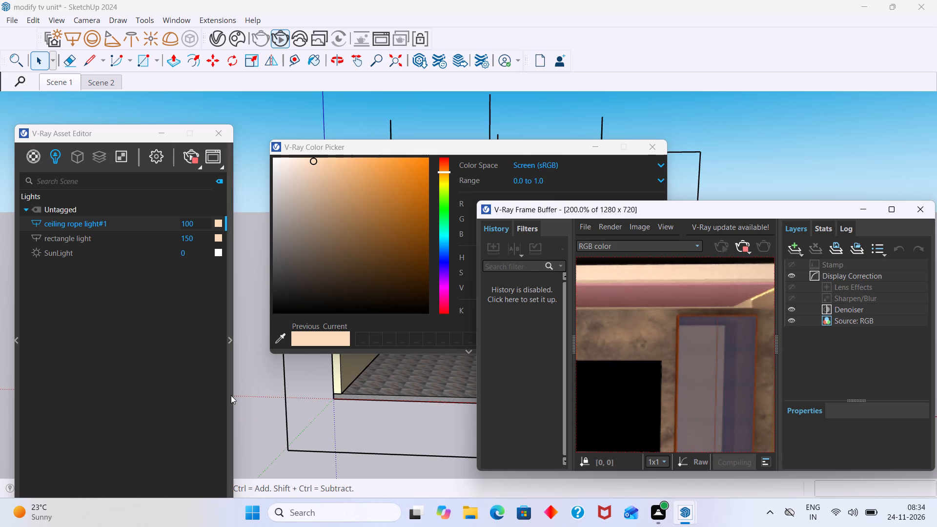
pyautogui.moveTo(314, 415); pyautogui.dragTo(317, 365, button='middle')
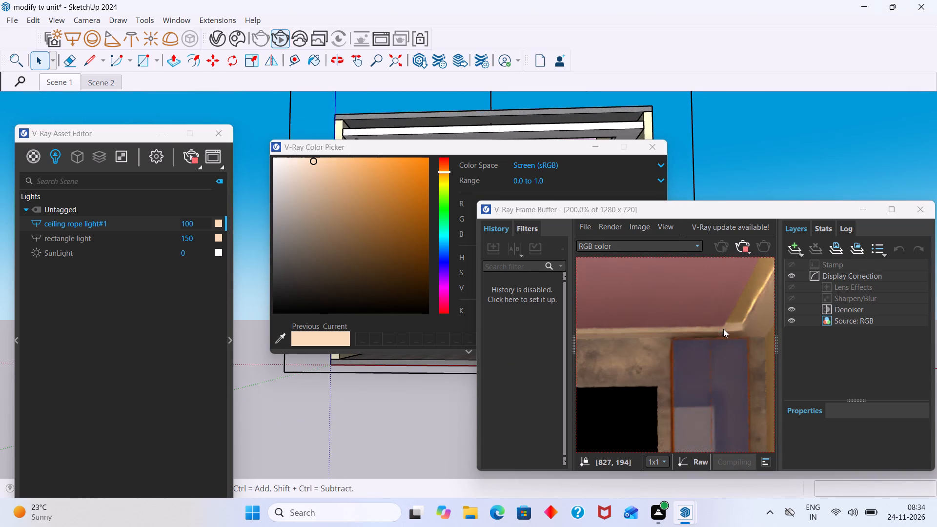
pyautogui.moveTo(430, 405); pyautogui.dragTo(424, 361, button='middle')
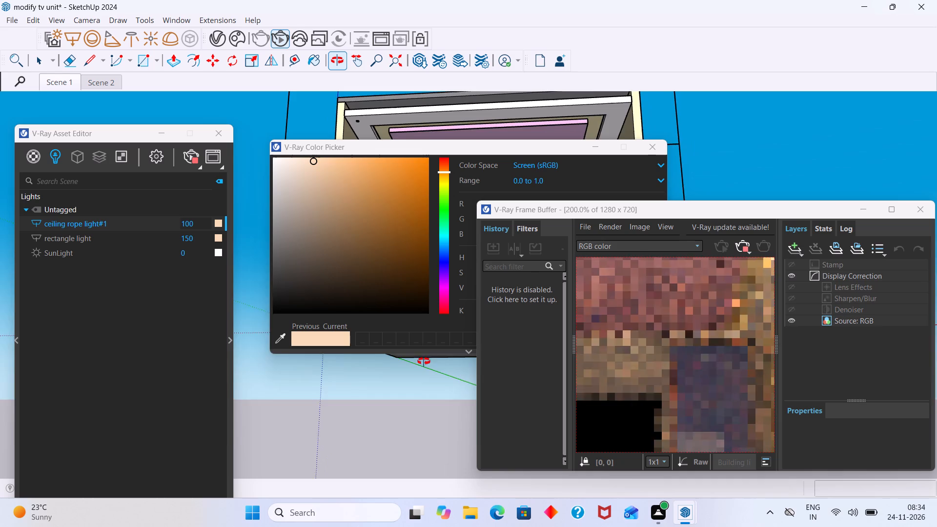
pyautogui.moveTo(424, 361); pyautogui.dragTo(421, 348, button='middle')
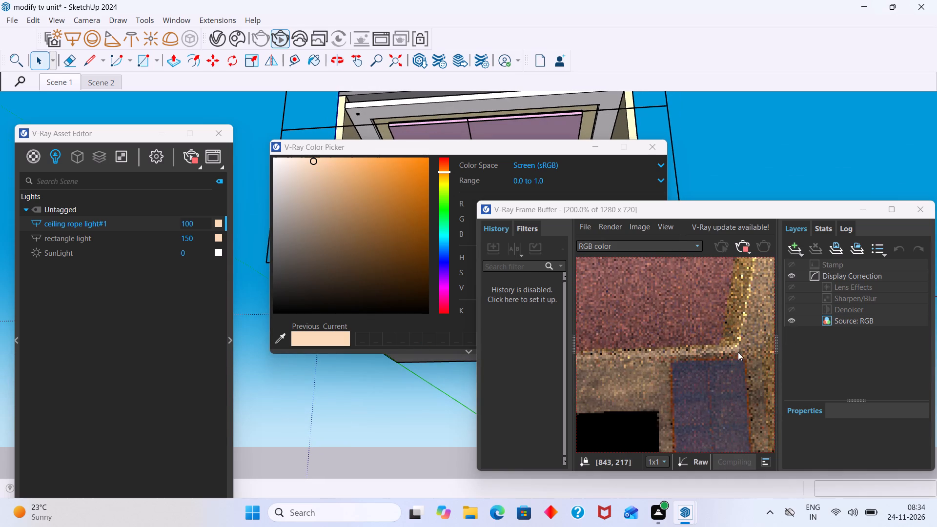
pyautogui.scroll(2, 724, 349)
pyautogui.scroll(-3, 724, 349)
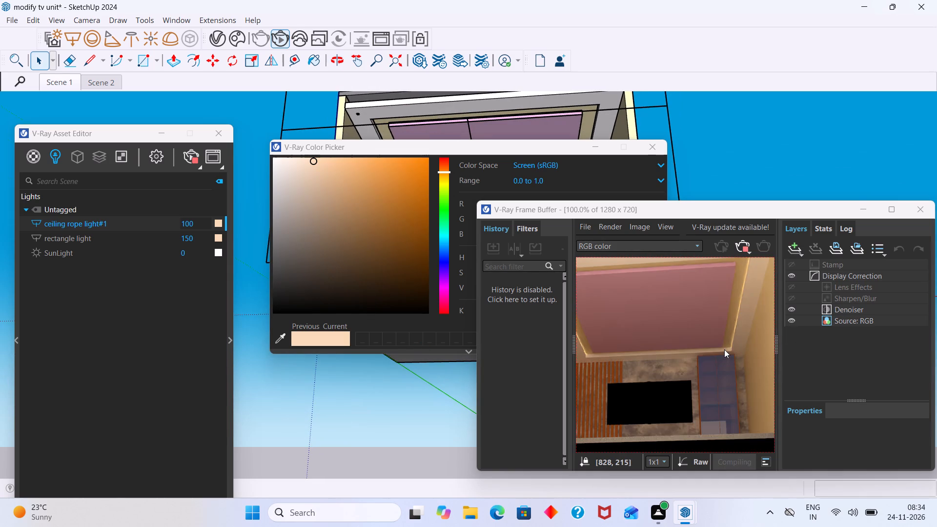
pyautogui.scroll(-1, 724, 349)
pyautogui.moveTo(391, 404); pyautogui.dragTo(395, 433, button='middle')
pyautogui.scroll(1, 393, 431)
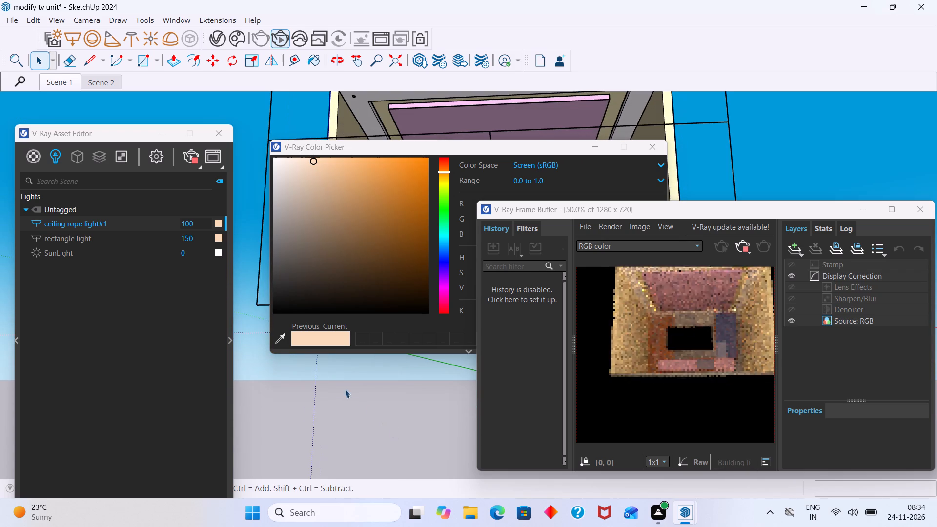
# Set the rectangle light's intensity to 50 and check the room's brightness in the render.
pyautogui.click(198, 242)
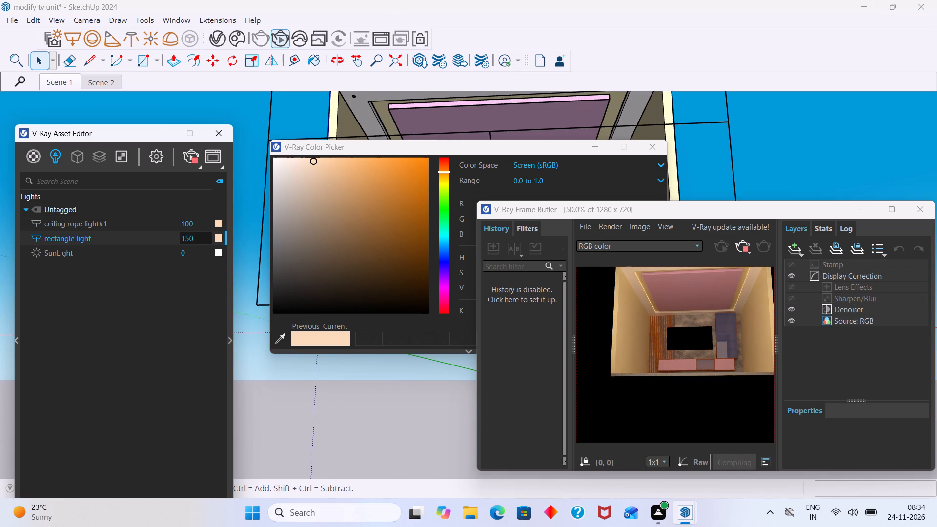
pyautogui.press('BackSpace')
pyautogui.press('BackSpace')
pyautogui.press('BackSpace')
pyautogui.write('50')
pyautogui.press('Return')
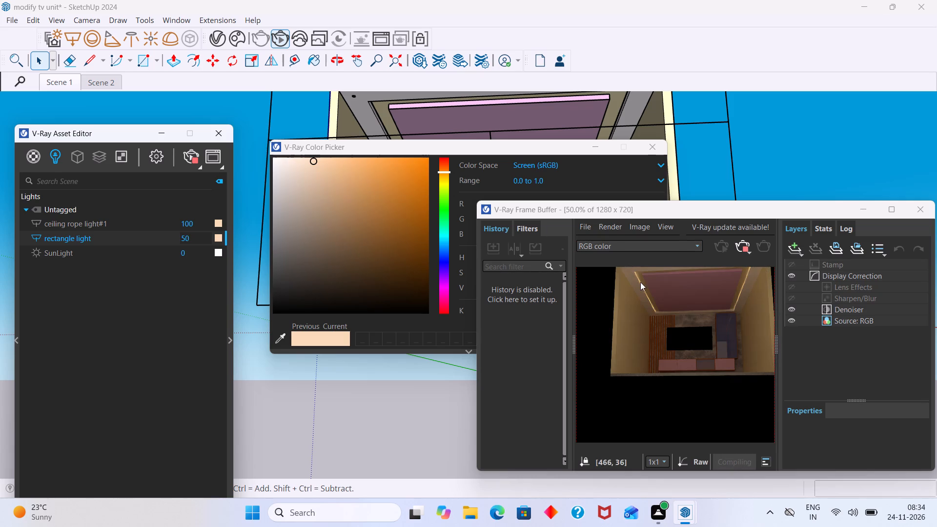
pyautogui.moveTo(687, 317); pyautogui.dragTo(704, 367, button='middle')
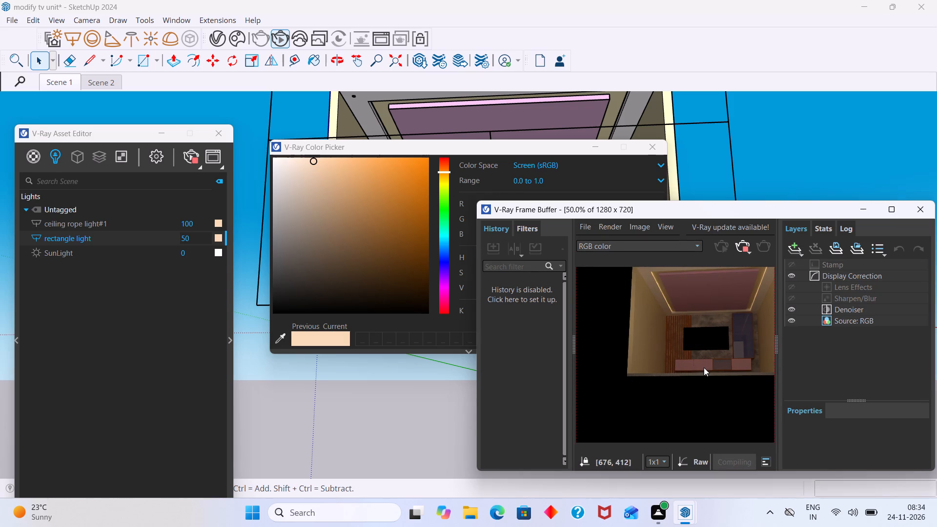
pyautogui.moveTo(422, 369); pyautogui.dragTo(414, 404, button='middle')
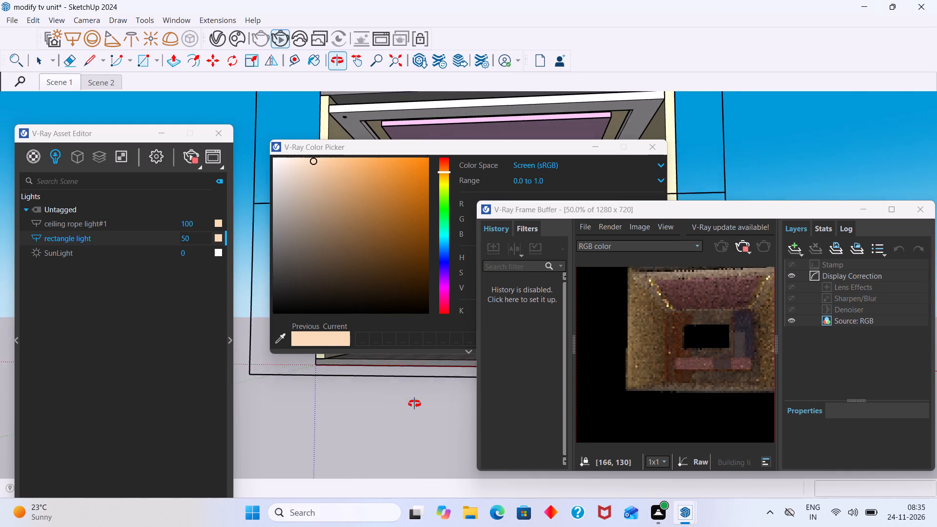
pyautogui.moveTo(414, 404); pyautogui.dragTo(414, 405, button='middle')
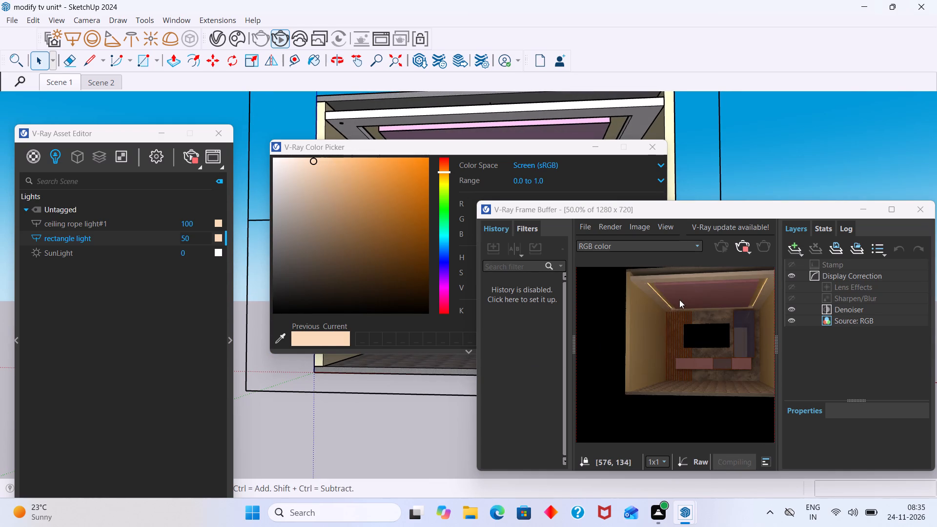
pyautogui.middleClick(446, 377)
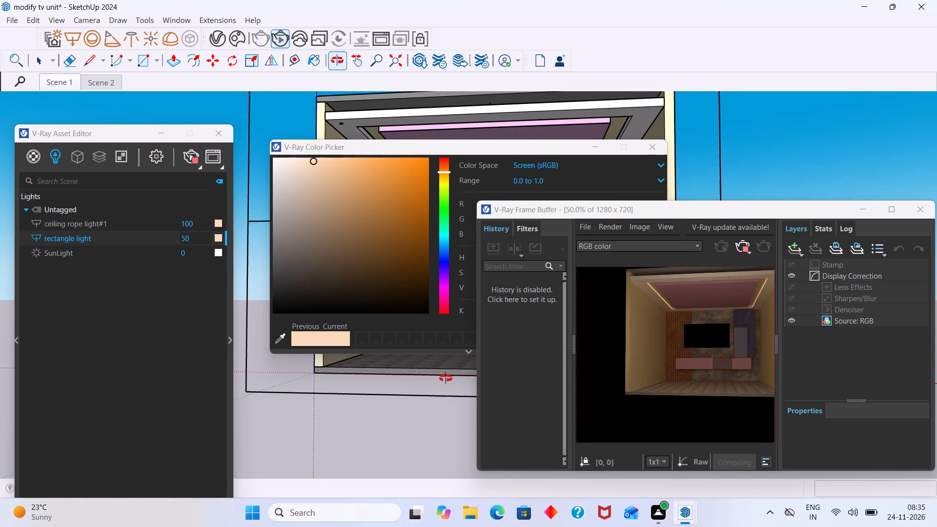
# Reset the rectangle light's colour to the default white and check the render.
pyautogui.rightClick(217, 236)
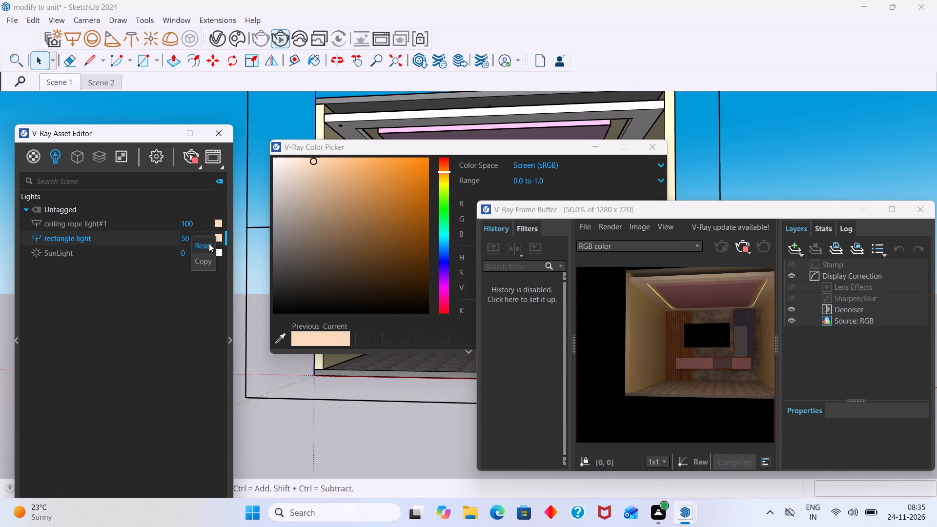
pyautogui.click(208, 243)
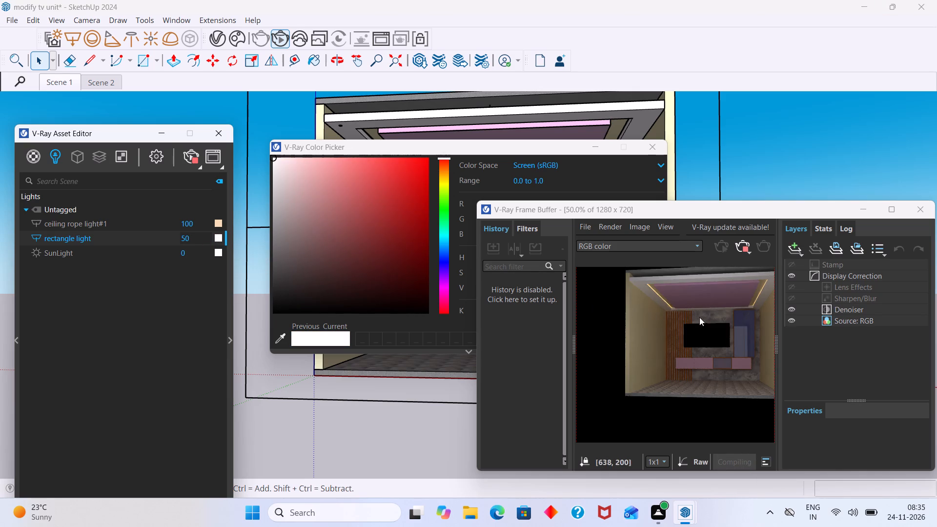
pyautogui.scroll(1, 703, 319)
pyautogui.scroll(-1, 703, 319)
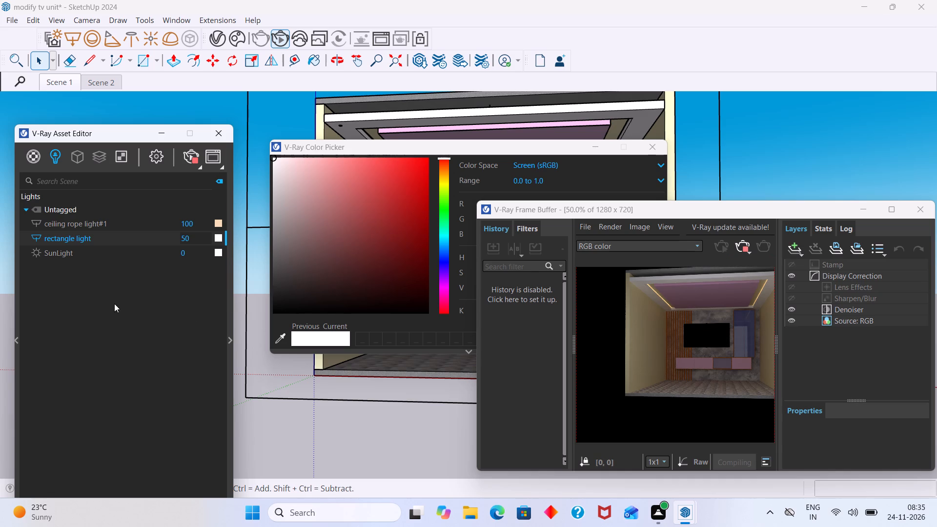
# Set the rectangle light's intensity to 100 and check the ceiling and TV wall in the render.
pyautogui.click(187, 232)
pyautogui.click(192, 234)
pyautogui.press('BackSpace')
pyautogui.press('BackSpace')
pyautogui.write('100')
pyautogui.press('Return')
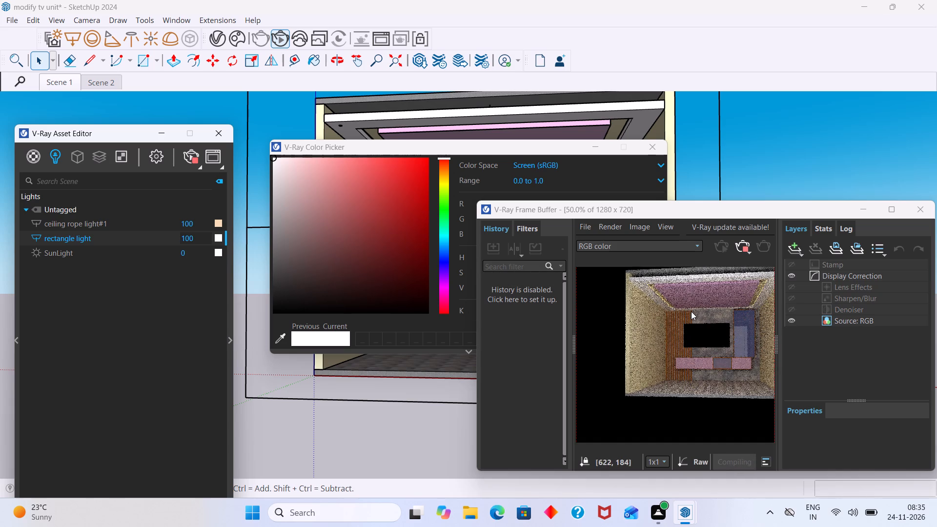
pyautogui.scroll(1, 740, 303)
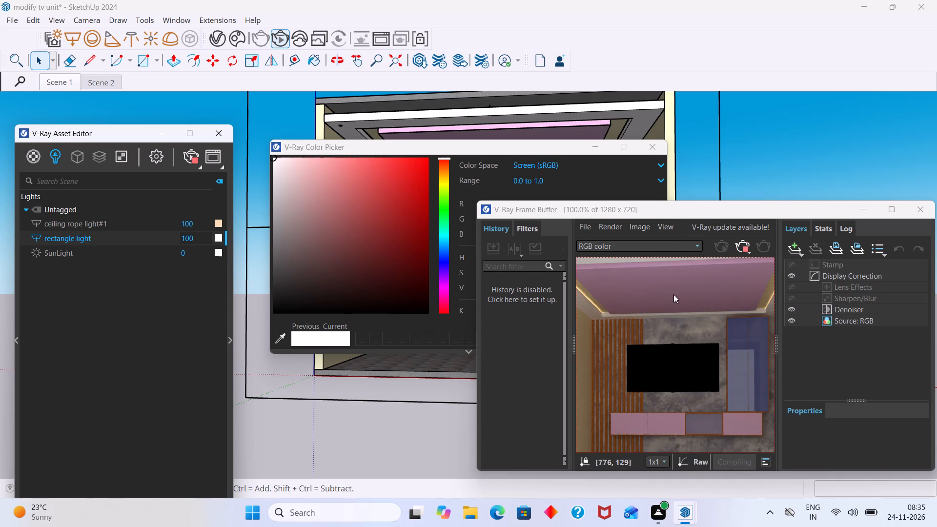
pyautogui.moveTo(623, 306); pyautogui.dragTo(643, 324, button='middle')
pyautogui.scroll(-1, 643, 324)
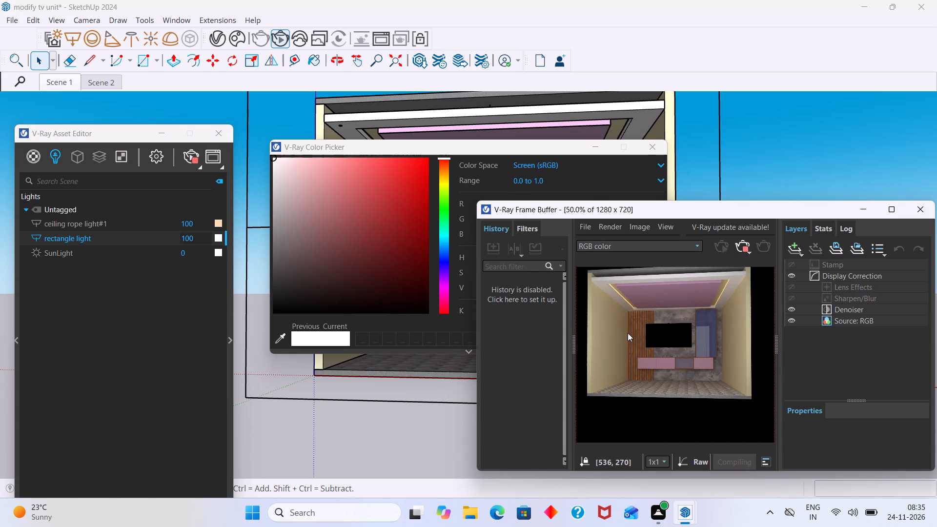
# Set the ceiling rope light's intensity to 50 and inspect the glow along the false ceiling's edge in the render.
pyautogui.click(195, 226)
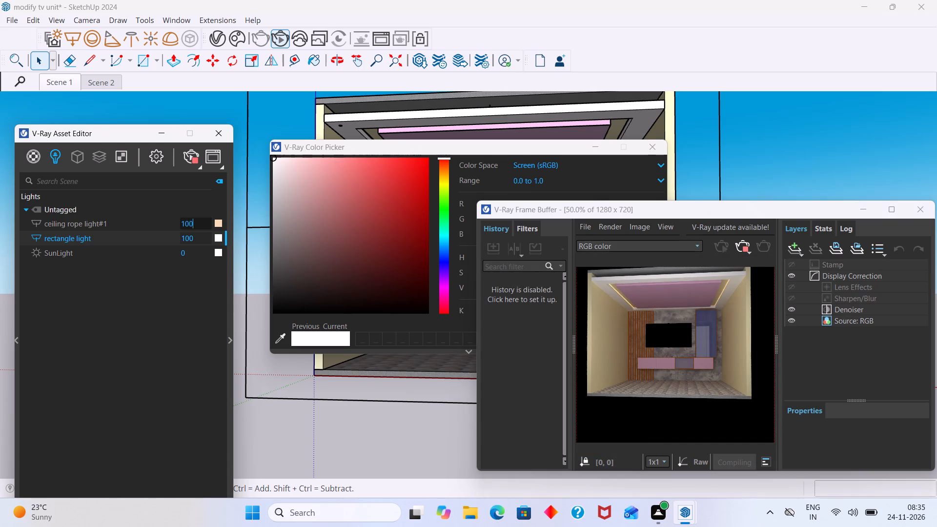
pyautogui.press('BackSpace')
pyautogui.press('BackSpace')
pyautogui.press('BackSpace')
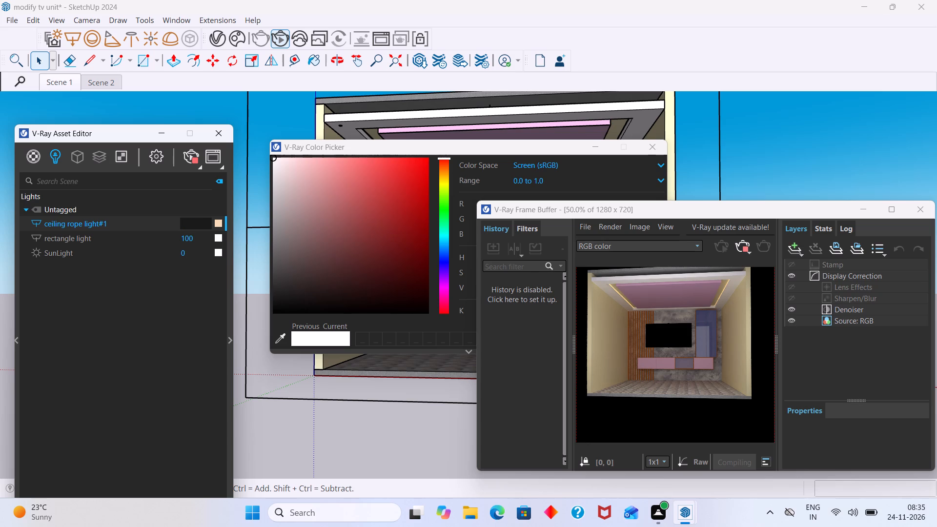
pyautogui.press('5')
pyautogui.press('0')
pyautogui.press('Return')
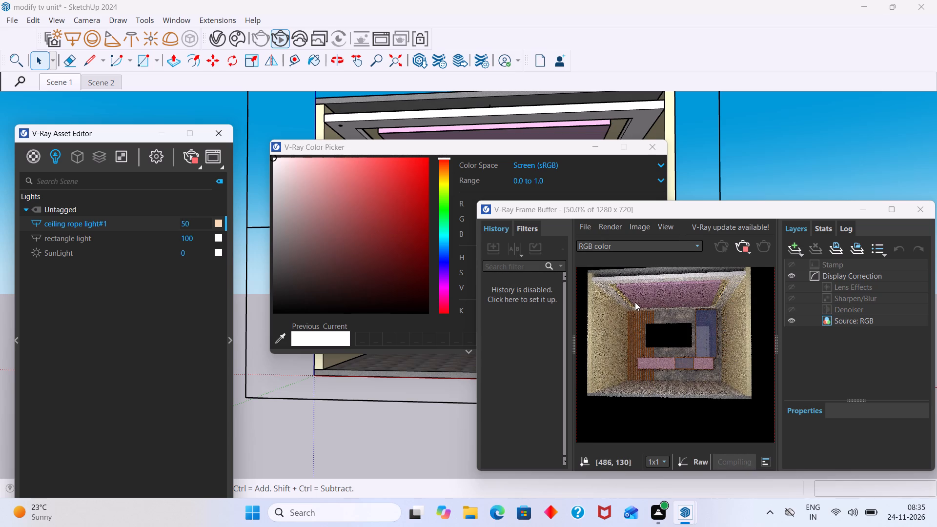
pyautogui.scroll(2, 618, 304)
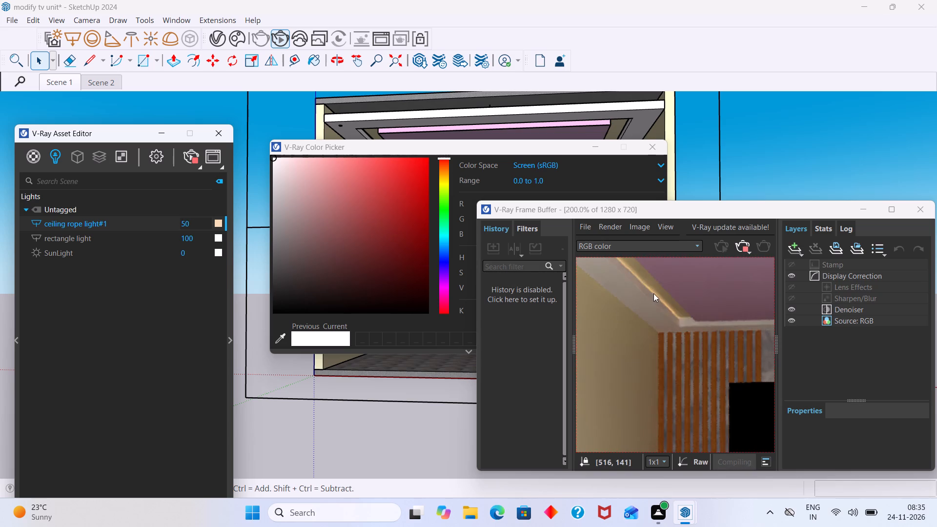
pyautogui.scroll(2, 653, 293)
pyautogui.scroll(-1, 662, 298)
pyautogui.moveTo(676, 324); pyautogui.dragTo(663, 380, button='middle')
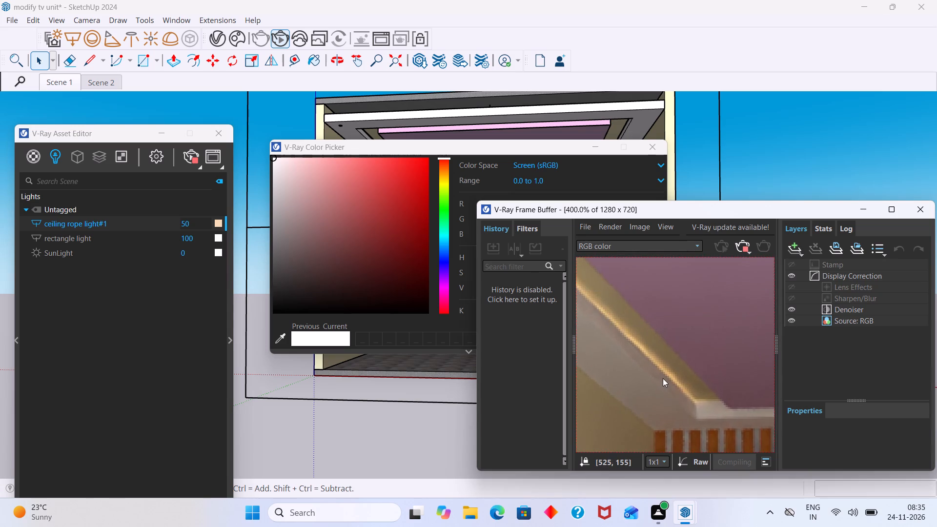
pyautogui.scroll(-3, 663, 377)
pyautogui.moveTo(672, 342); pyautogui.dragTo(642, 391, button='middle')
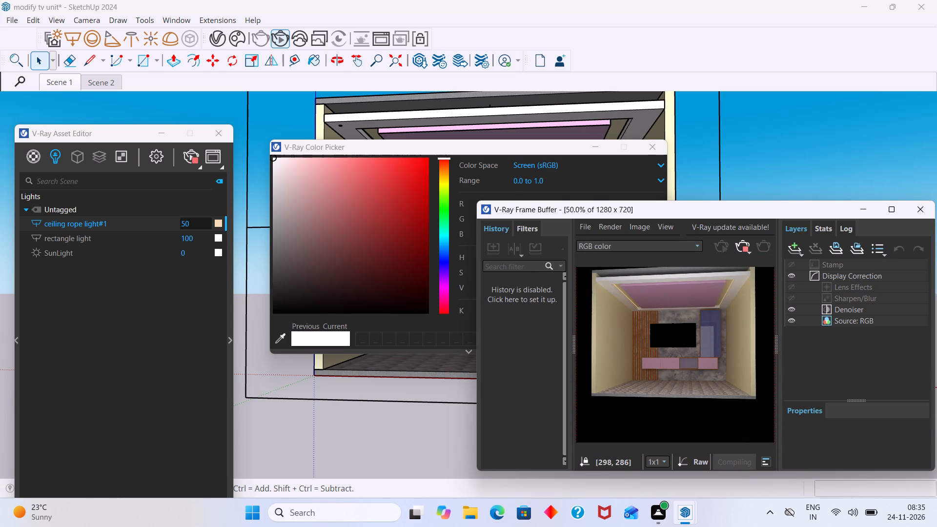
# Set the ceiling rope light's intensity to 60.
pyautogui.click(193, 223)
pyautogui.press('BackSpace')
pyautogui.press('BackSpace')
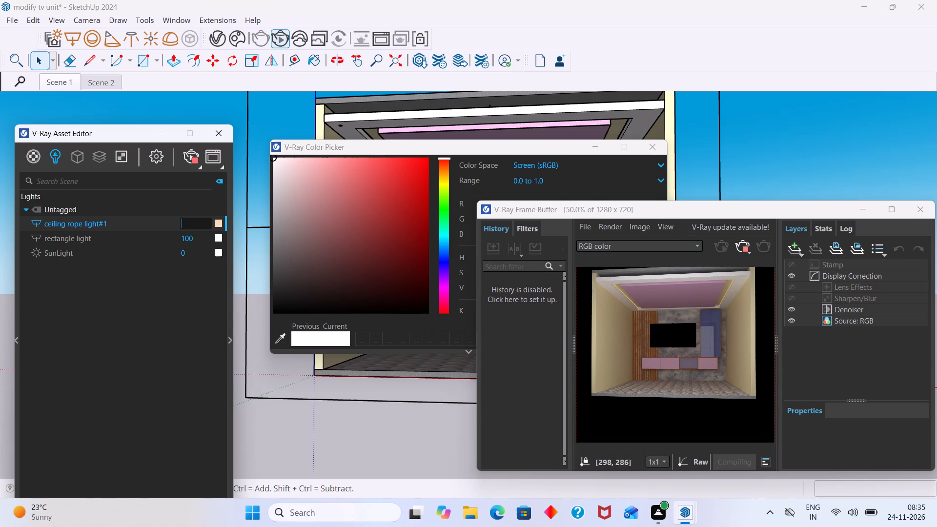
pyautogui.write('60')
pyautogui.press('Return')
# Close the Asset Editor and the Color Picker, and move the Frame Buffer aside to uncover the model.
pyautogui.moveTo(664, 210); pyautogui.dragTo(649, 217)
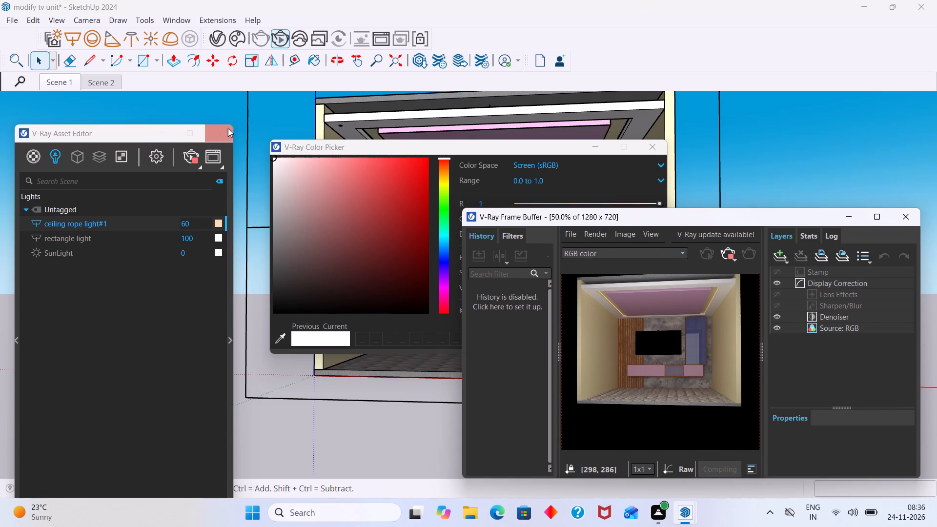
pyautogui.click(222, 132)
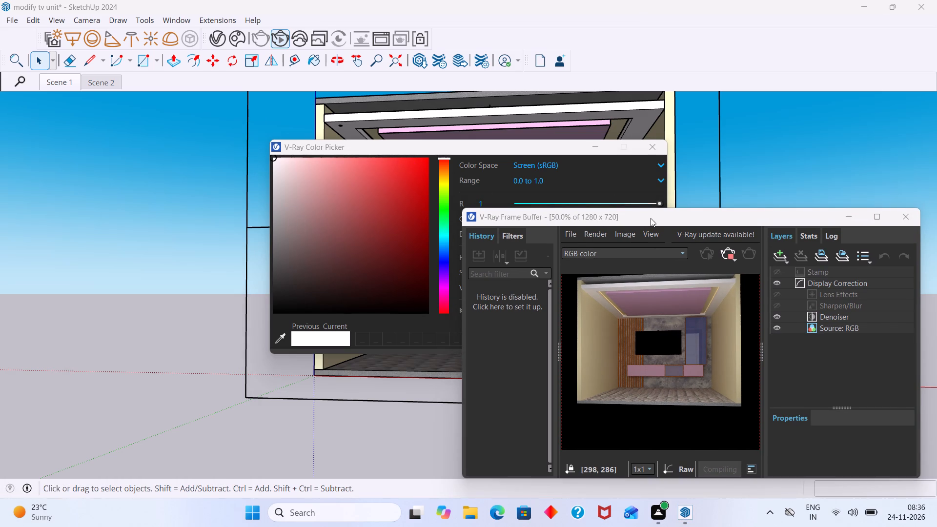
pyautogui.moveTo(651, 219); pyautogui.dragTo(293, 207)
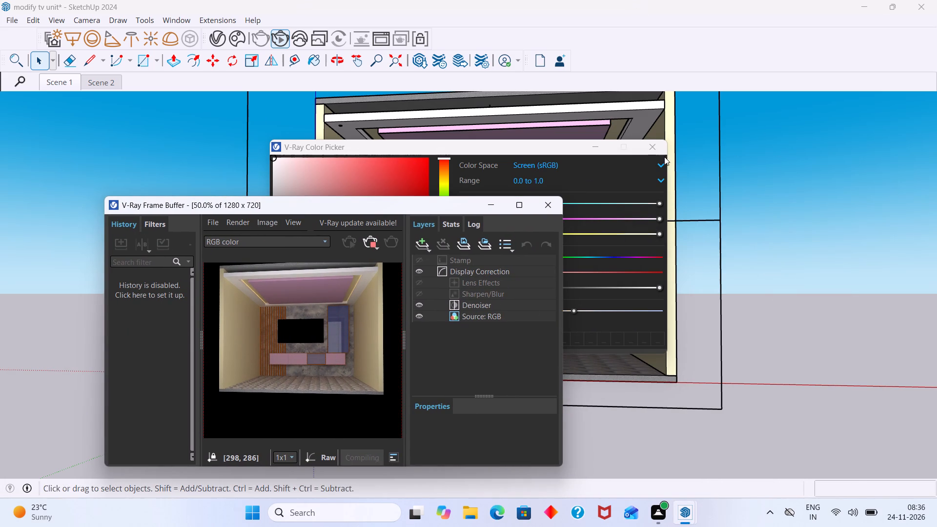
pyautogui.click(653, 144)
# Examine the small rectangular light fixture at the false ceiling's corner, both in the model and in the live render.
pyautogui.scroll(-3, 661, 162)
pyautogui.scroll(-6, 595, 195)
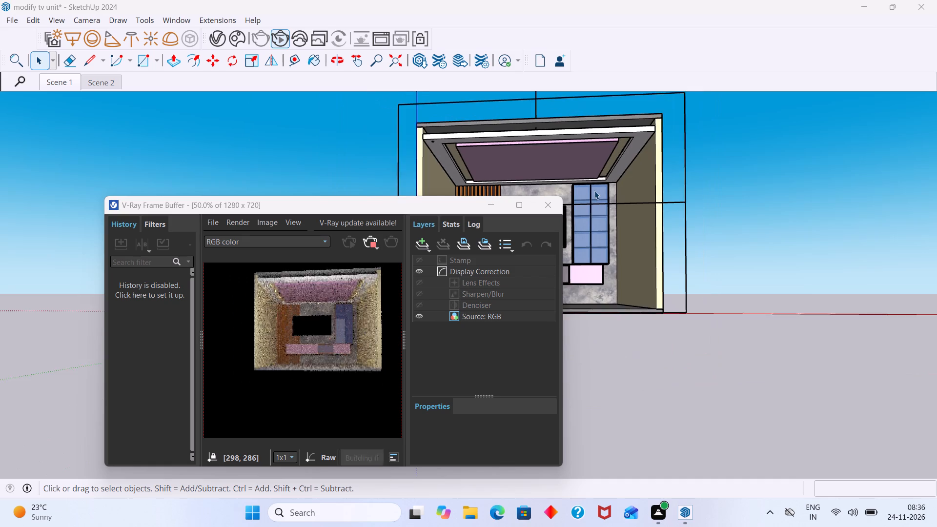
pyautogui.moveTo(579, 162); pyautogui.dragTo(552, 120, button='middle')
pyautogui.scroll(13, 467, 152)
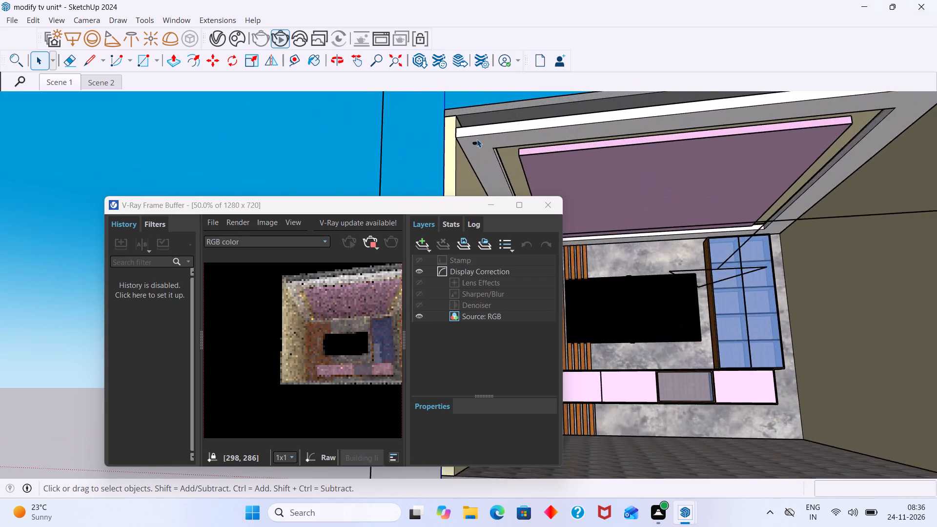
pyautogui.scroll(6, 477, 139)
pyautogui.moveTo(477, 140); pyautogui.dragTo(463, 101, button='middle')
pyautogui.scroll(1, 463, 101)
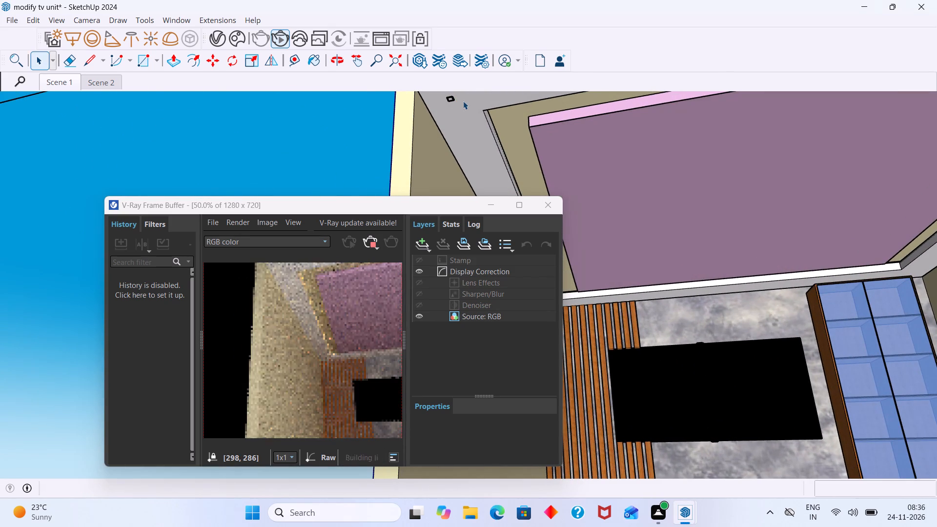
pyautogui.keyDown('shift'); pyautogui.moveTo(463, 101); pyautogui.dragTo(476, 144, button='middle'); pyautogui.keyUp('shift')
pyautogui.scroll(6, 469, 147)
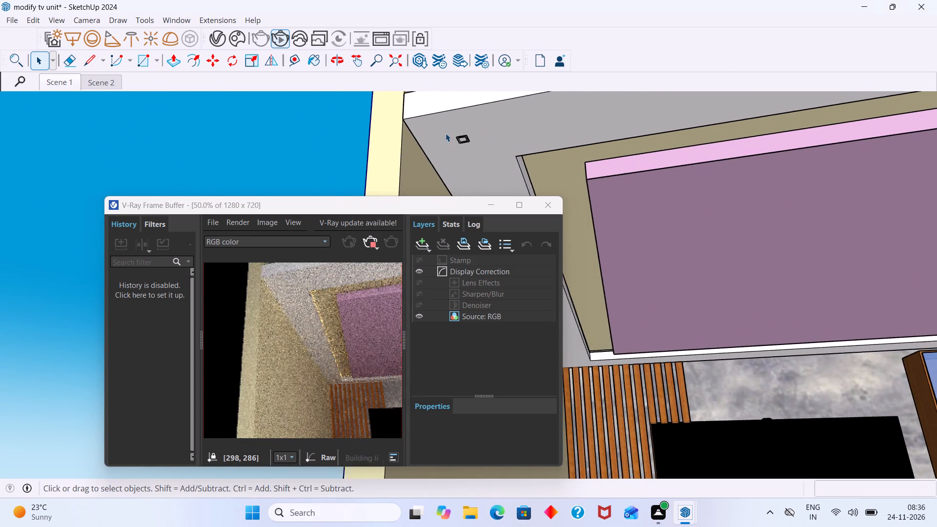
pyautogui.scroll(11, 446, 133)
pyautogui.keyDown('shift'); pyautogui.moveTo(465, 130); pyautogui.dragTo(544, 136, button='middle'); pyautogui.keyUp('shift')
pyautogui.scroll(2, 520, 145)
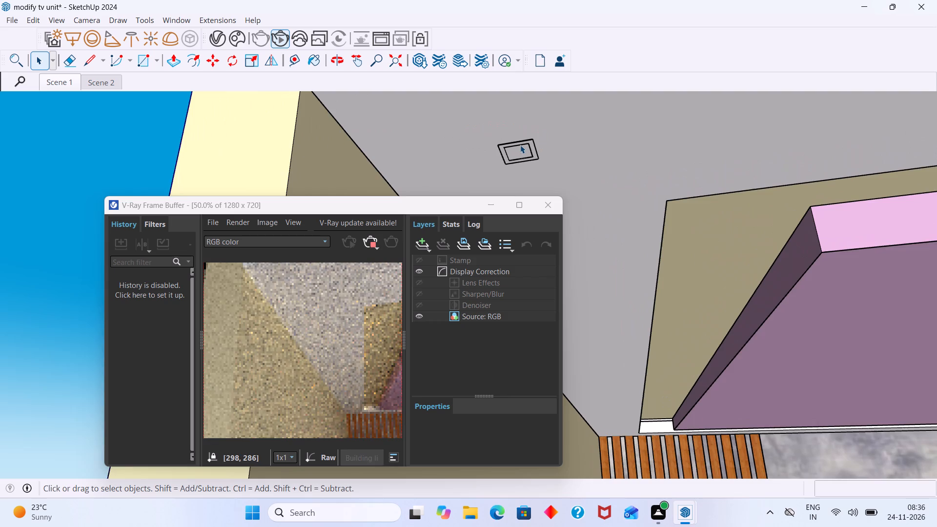
pyautogui.scroll(6, 520, 145)
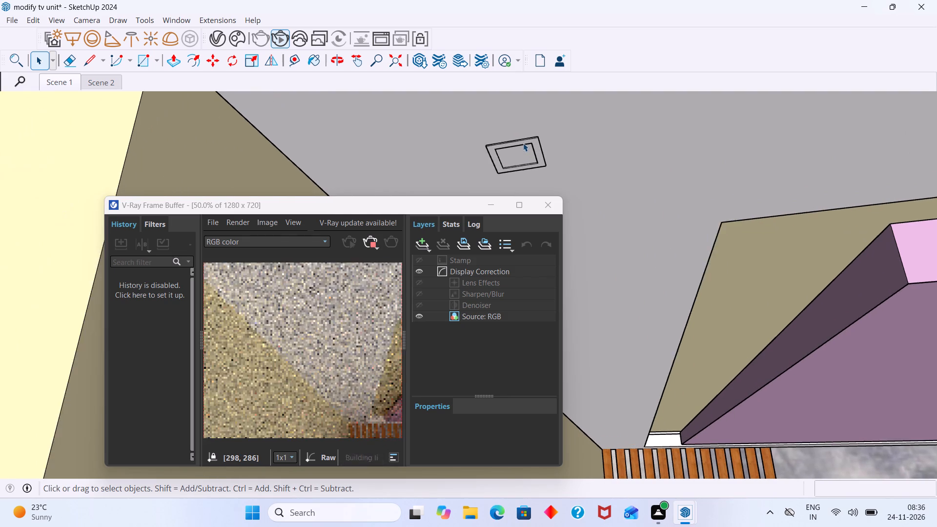
pyautogui.scroll(7, 523, 143)
pyautogui.scroll(-7, 523, 143)
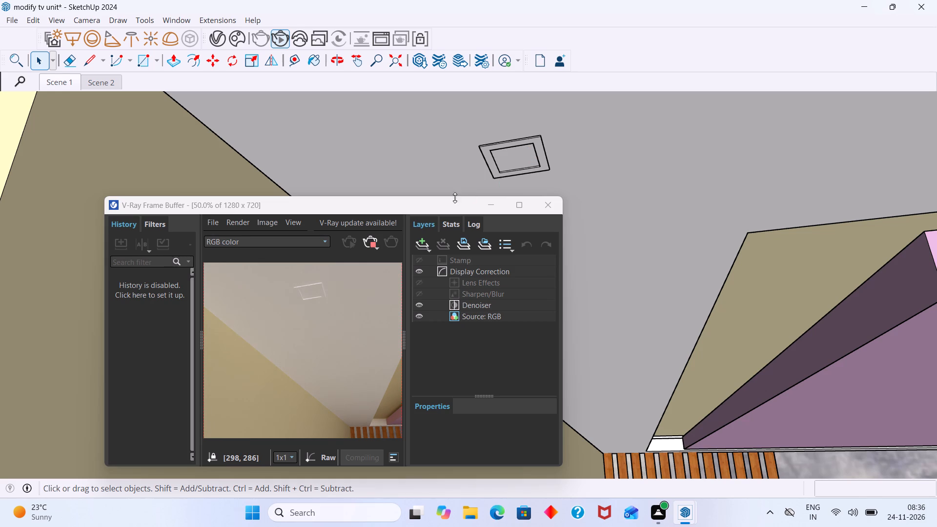
# Clear the Frame Buffer out of the way and view the false ceiling's corner and TV wall in the model.
pyautogui.click(559, 202)
pyautogui.scroll(-15, 532, 213)
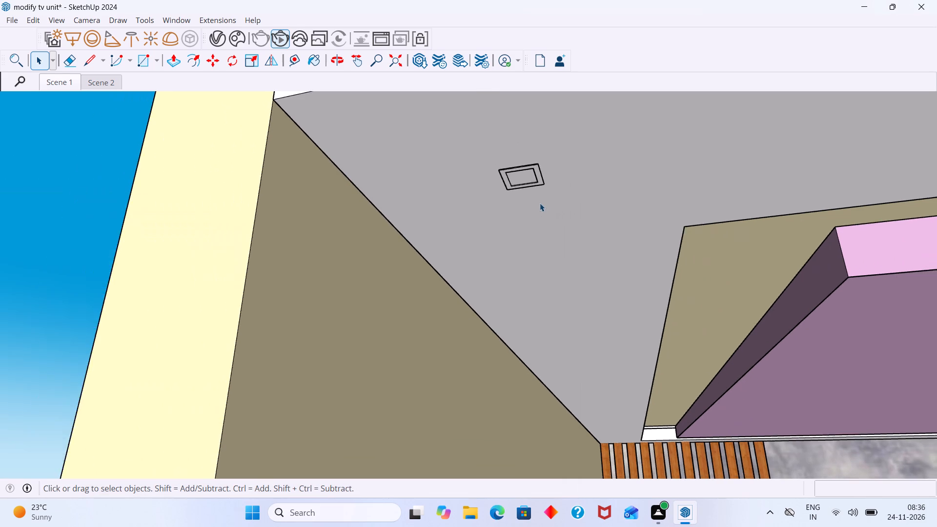
pyautogui.scroll(-20, 540, 203)
pyautogui.scroll(-6, 540, 203)
pyautogui.moveTo(572, 202); pyautogui.dragTo(555, 176, button='middle')
pyautogui.scroll(-7, 627, 213)
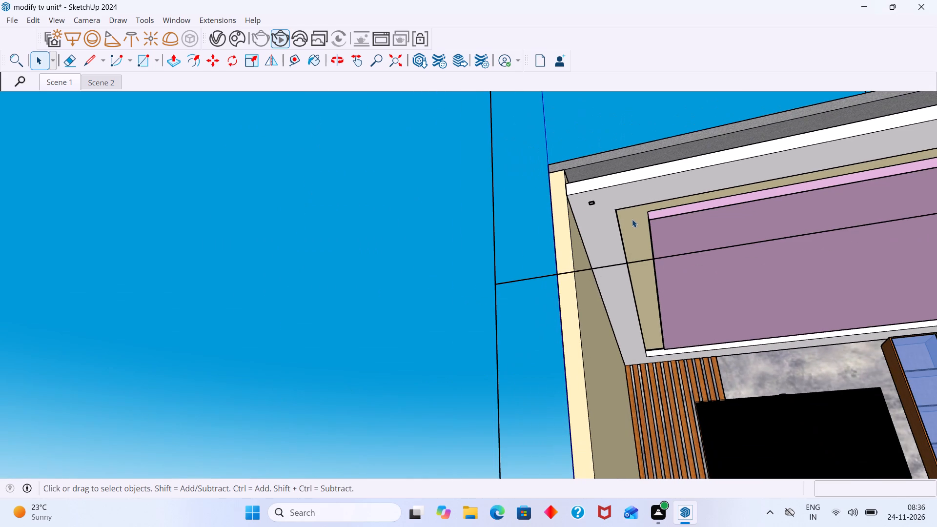
pyautogui.moveTo(632, 219); pyautogui.dragTo(541, 221, button='middle')
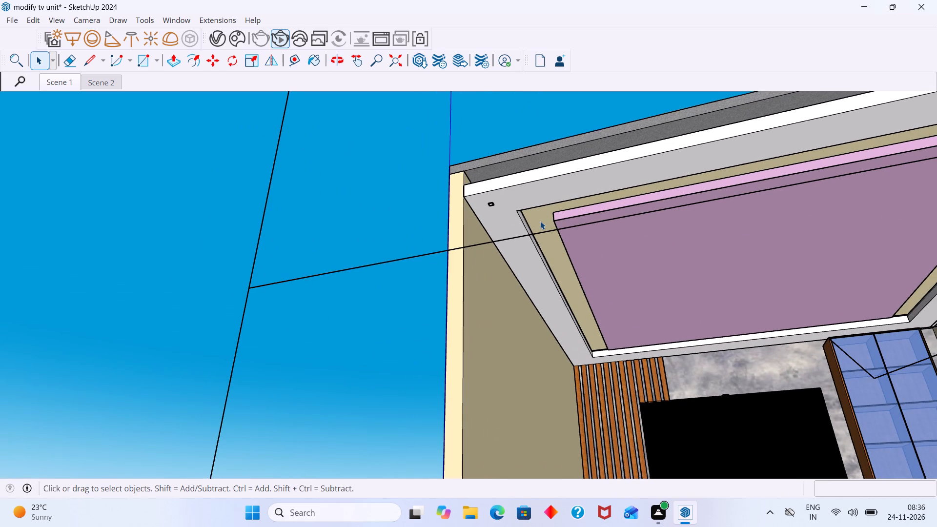
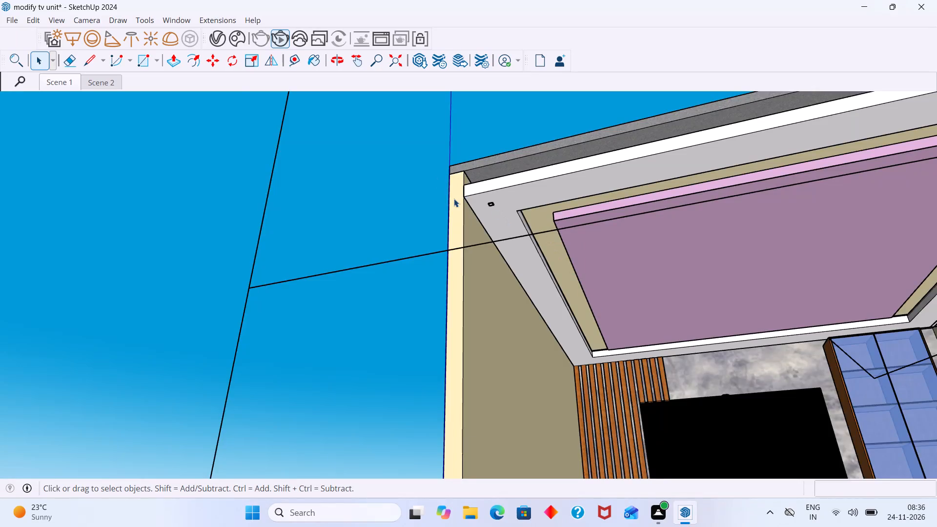
# Place a guide line on the false ceiling's underside, 1' in from the side wall edge beside the wooden slats.
pyautogui.scroll(20, 454, 200)
pyautogui.scroll(4, 454, 200)
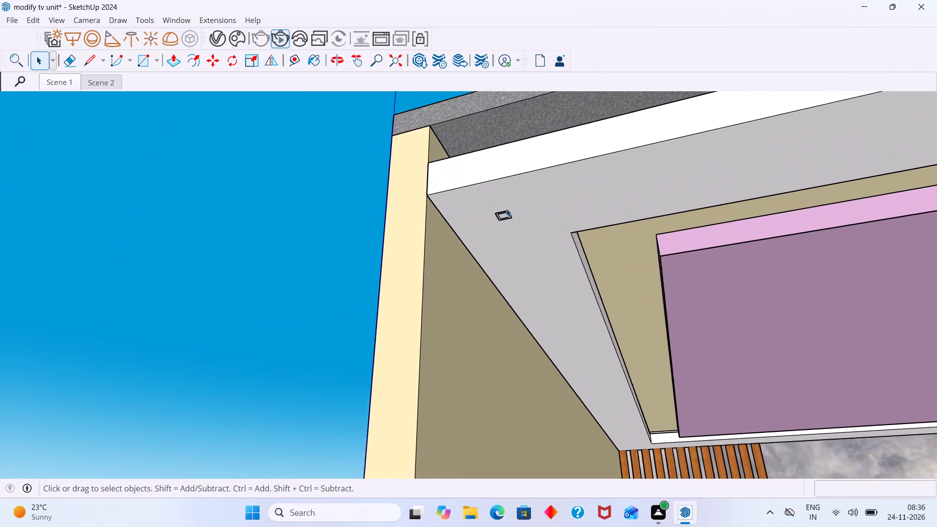
pyautogui.scroll(18, 506, 208)
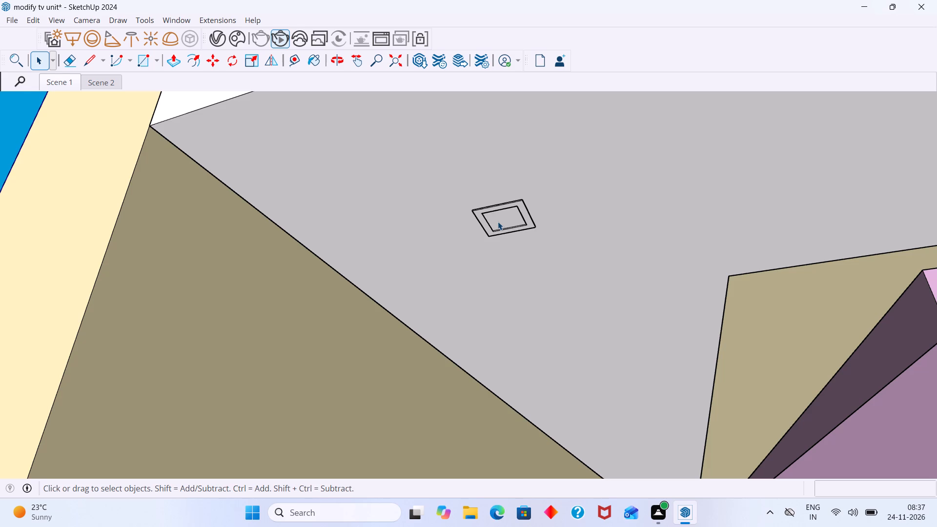
pyautogui.scroll(-20, 507, 216)
pyautogui.scroll(-1, 507, 216)
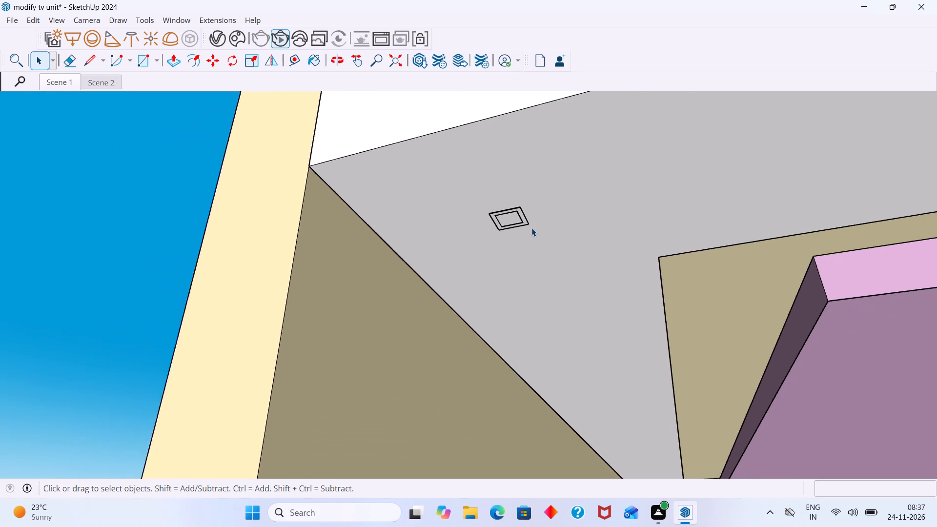
pyautogui.scroll(-20, 531, 228)
pyautogui.scroll(-10, 531, 228)
pyautogui.scroll(-8, 623, 343)
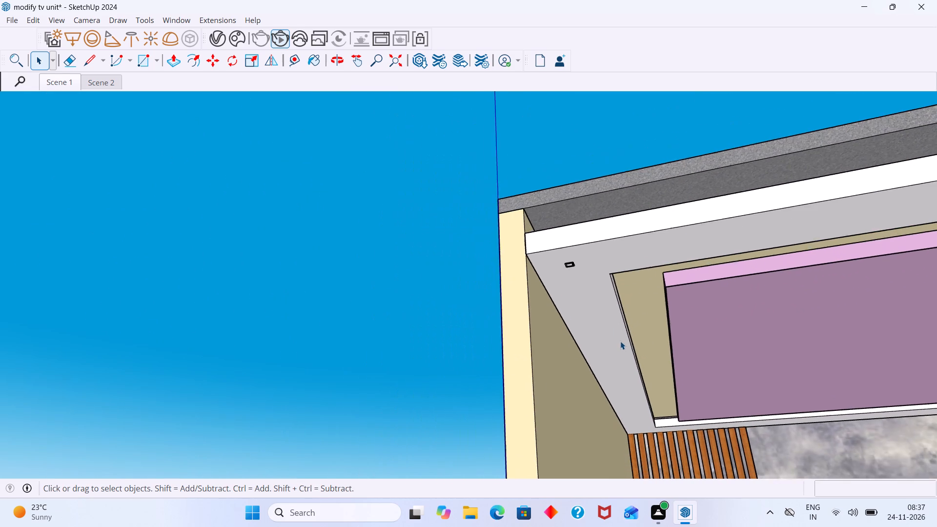
pyautogui.moveTo(619, 333); pyautogui.dragTo(575, 199, button='middle')
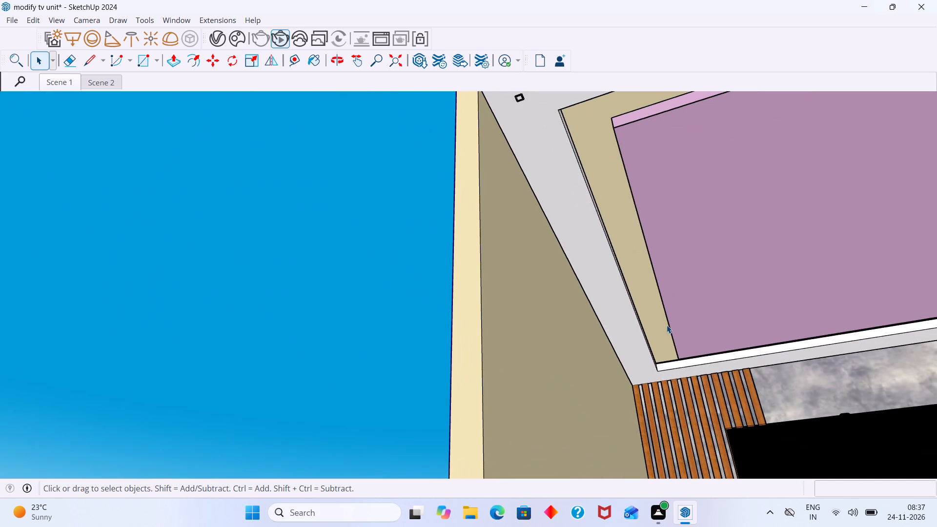
pyautogui.press('t')
pyautogui.scroll(10, 608, 370)
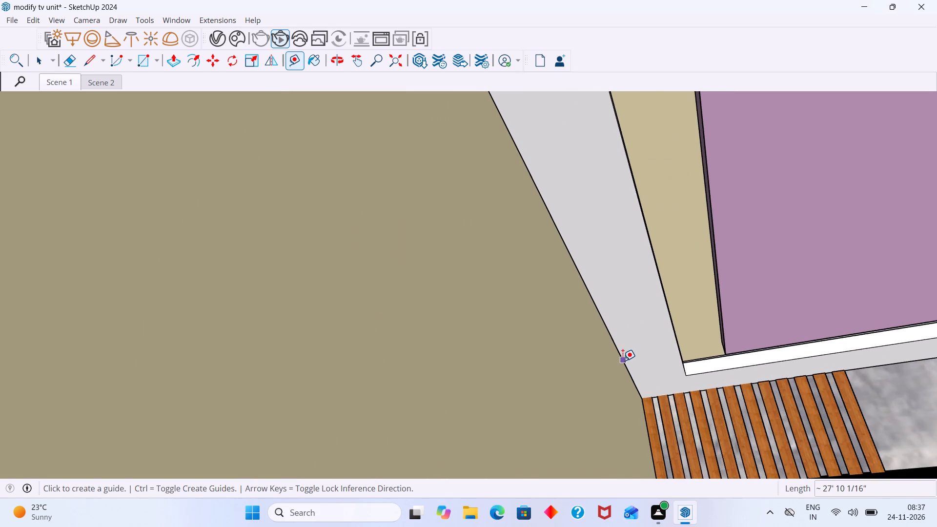
pyautogui.click(623, 361)
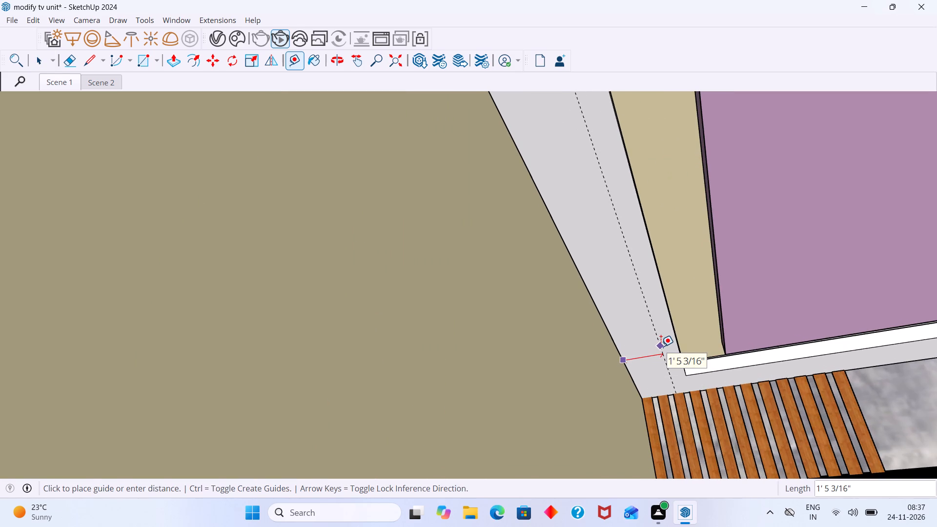
pyautogui.press('1')
pyautogui.press("'")
pyautogui.press('Return')
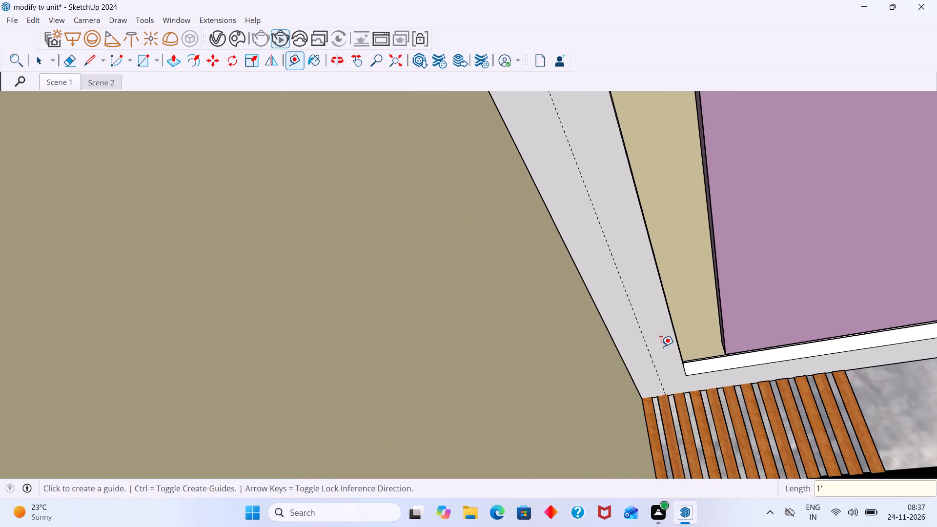
# Place a guide line on the false ceiling's underside, 1' in from the TV wall edge.
pyautogui.moveTo(754, 379); pyautogui.dragTo(738, 331, button='middle')
pyautogui.click(912, 337)
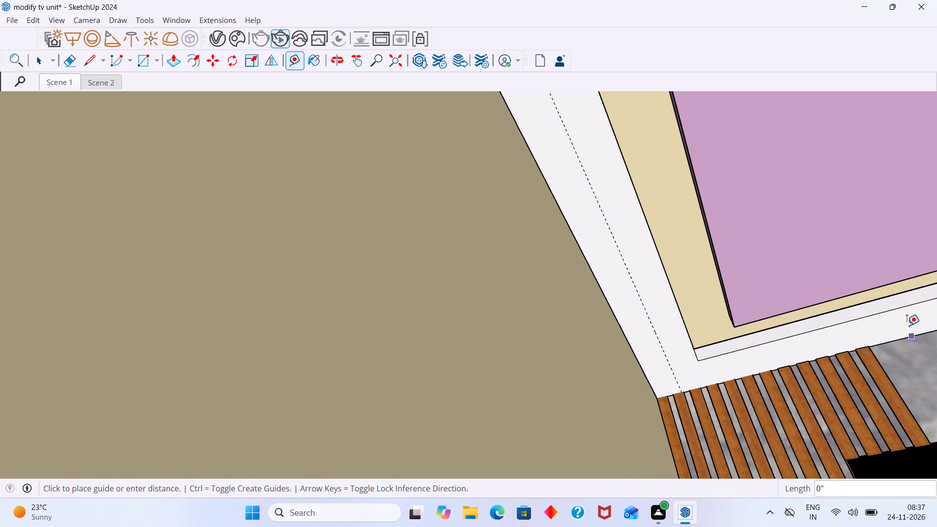
pyautogui.scroll(-6, 903, 337)
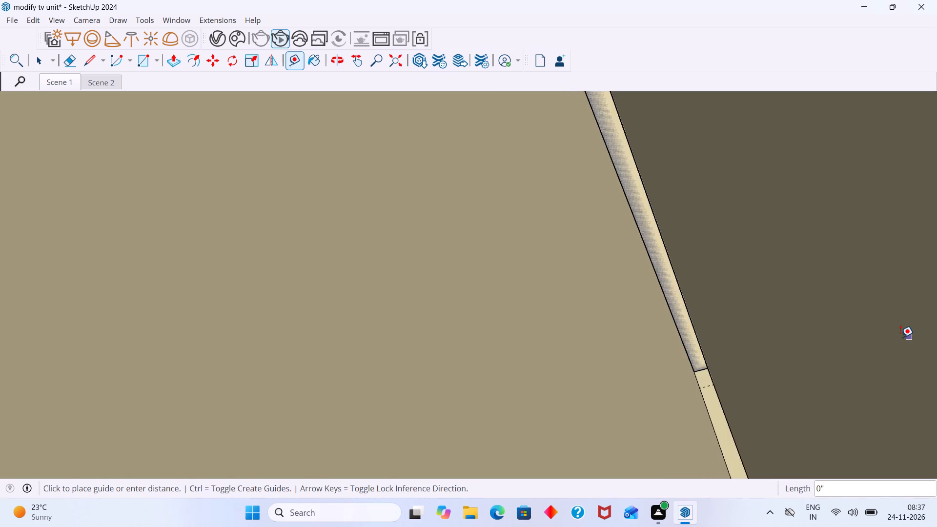
pyautogui.click(396, 64)
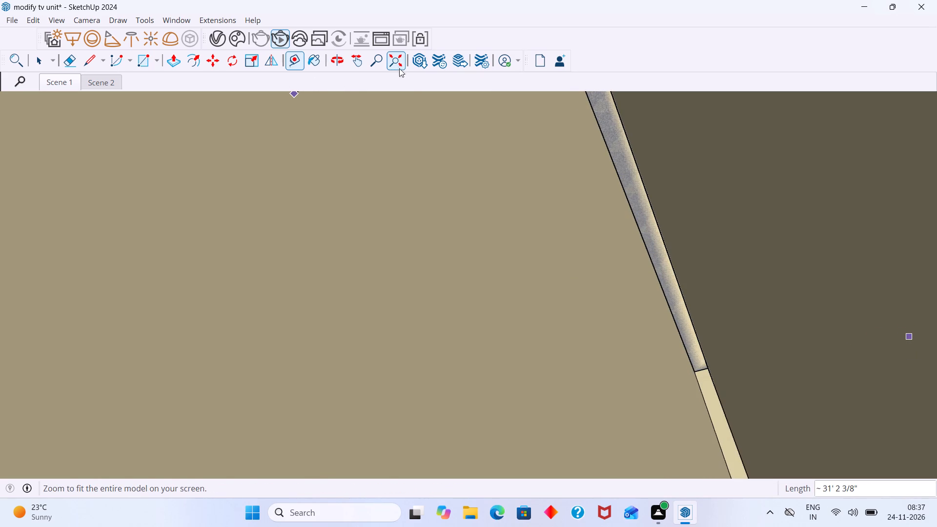
pyautogui.moveTo(516, 266); pyautogui.dragTo(536, 354, button='middle')
pyautogui.scroll(5, 525, 339)
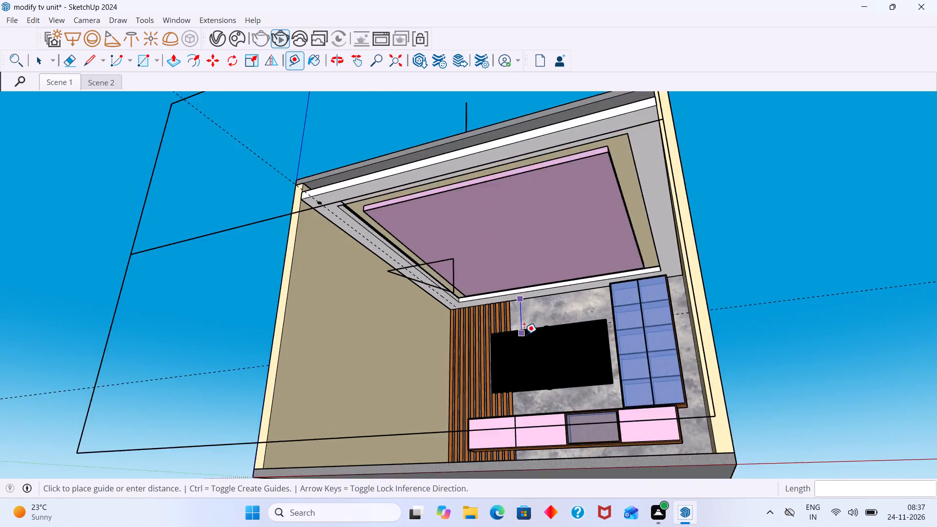
pyautogui.scroll(6, 524, 334)
pyautogui.scroll(11, 484, 271)
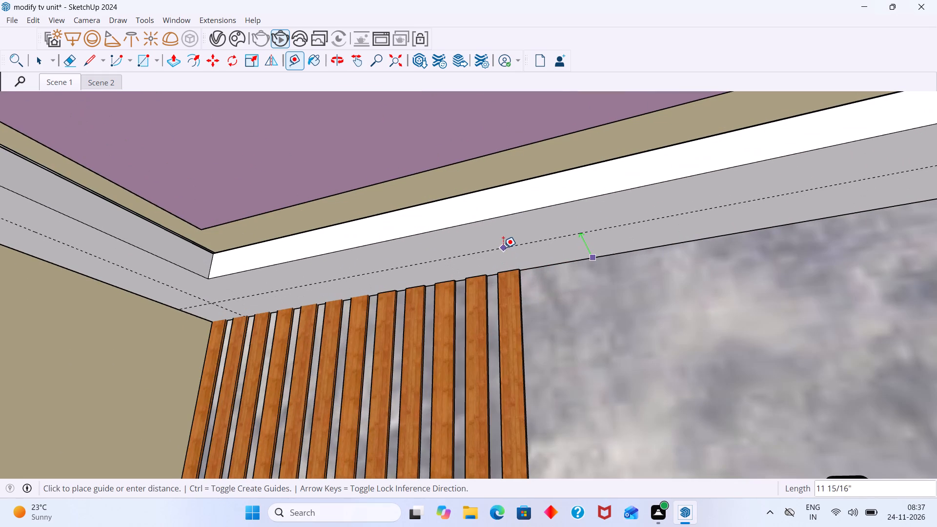
pyautogui.write("1'")
pyautogui.press('Return')
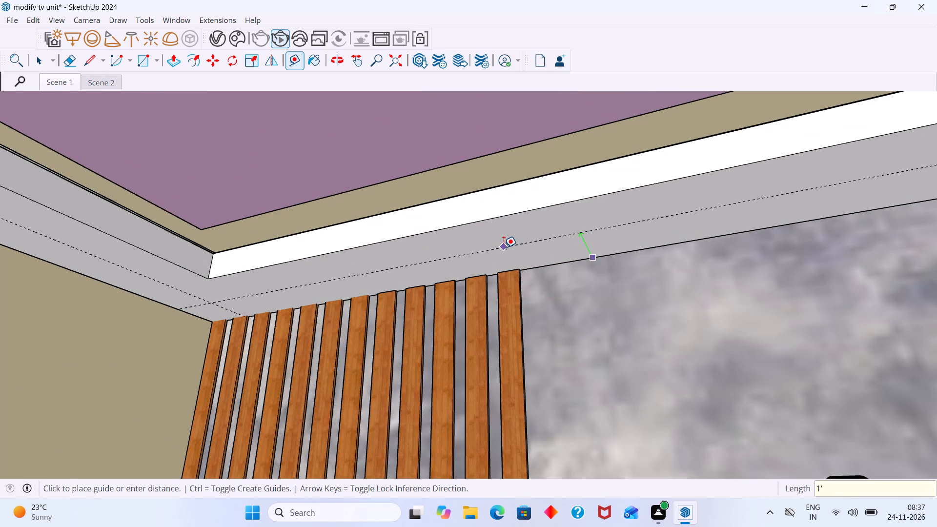
# Place a guide line on the false ceiling's underside, 1' in from the side wall edge beside the blue glass cabinet.
pyautogui.scroll(-20, 500, 247)
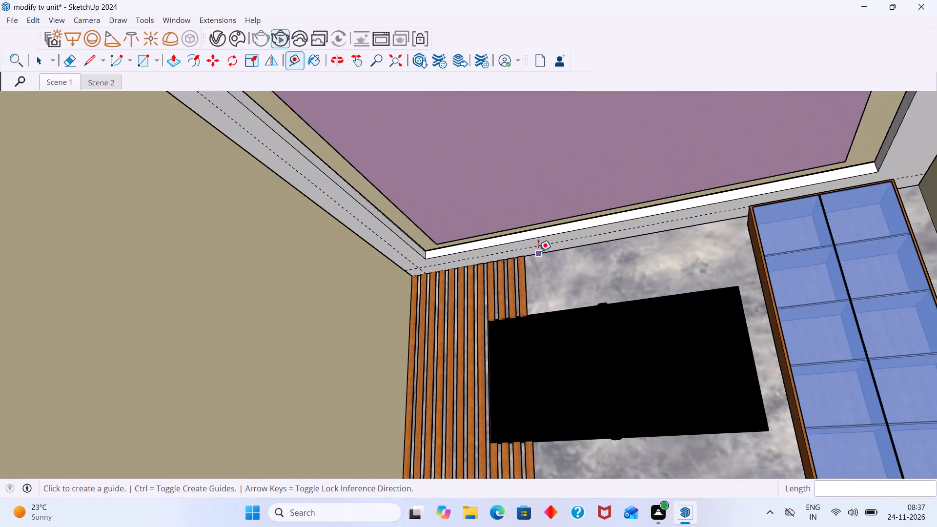
pyautogui.scroll(-4, 538, 251)
pyautogui.keyDown('shift'); pyautogui.moveTo(557, 252); pyautogui.dragTo(510, 284, button='middle'); pyautogui.keyUp('shift')
pyautogui.moveTo(626, 250); pyautogui.dragTo(699, 244, button='middle')
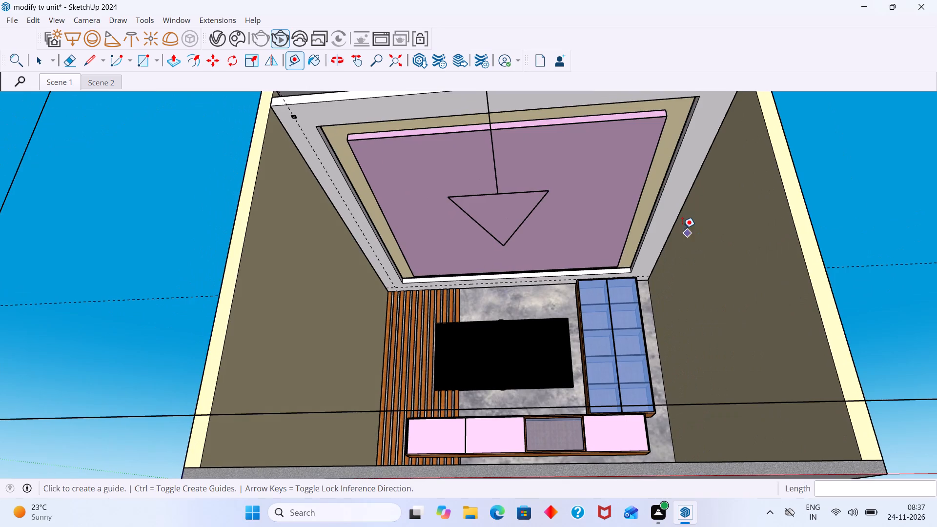
pyautogui.scroll(7, 682, 228)
pyautogui.click(673, 208)
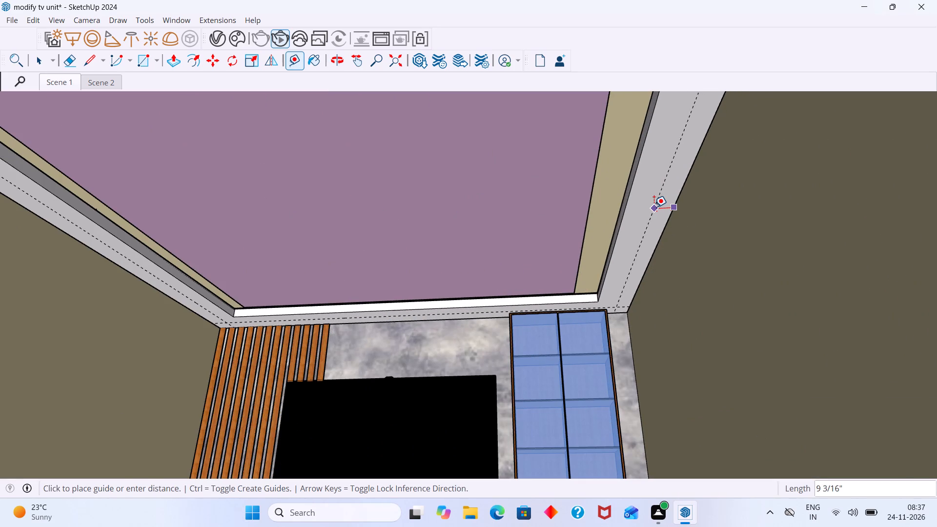
pyautogui.write("1'")
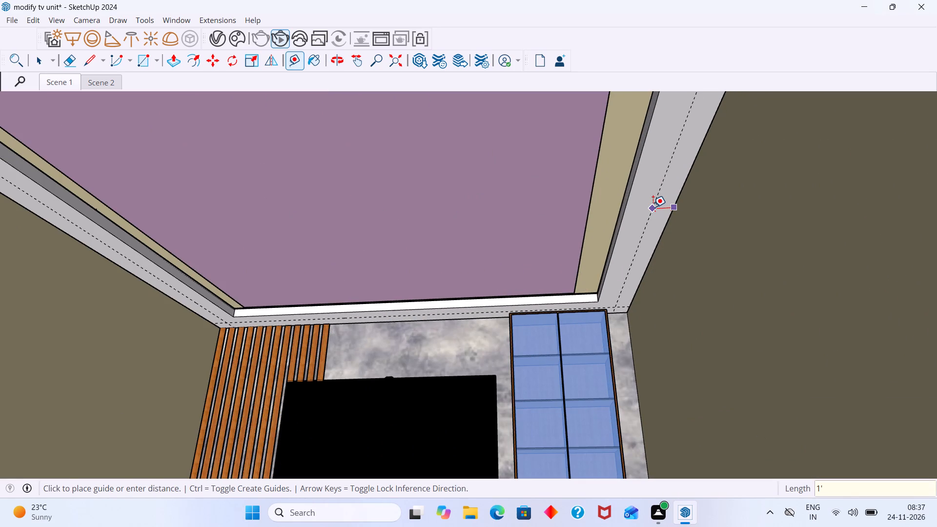
pyautogui.press('Return')
# Place a guide line on the false ceiling's underside, 1' in from its open front edge.
pyautogui.scroll(-7, 650, 204)
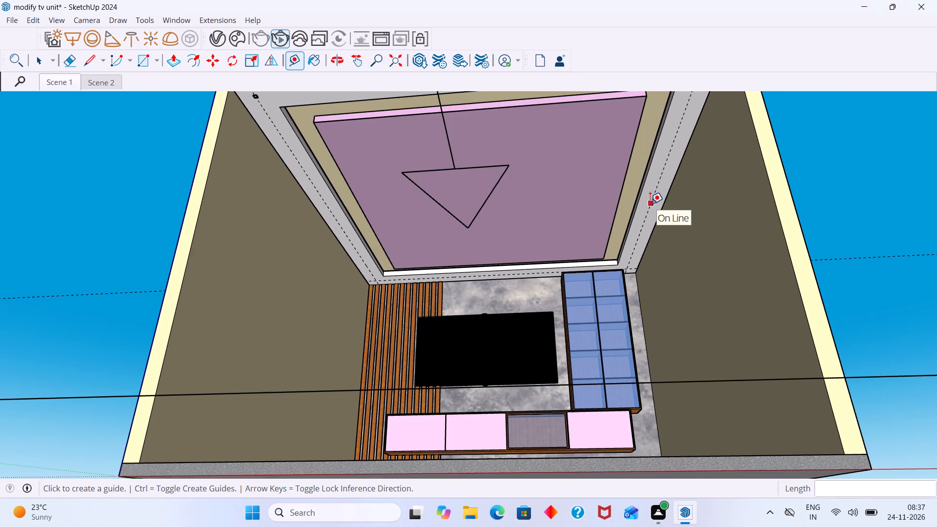
pyautogui.keyDown('shift'); pyautogui.moveTo(650, 203); pyautogui.dragTo(614, 310, button='middle'); pyautogui.keyUp('shift')
pyautogui.scroll(1, 614, 310)
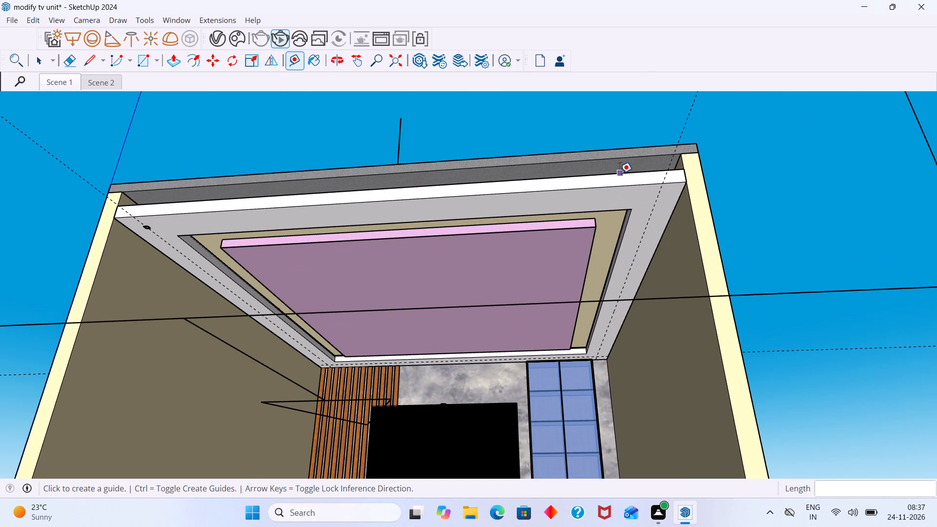
pyautogui.click(615, 185)
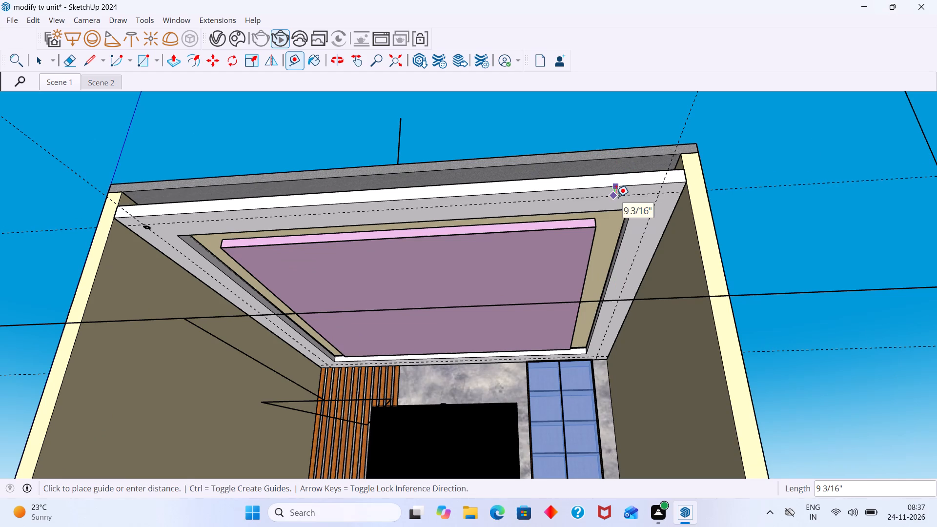
pyautogui.write("1'")
pyautogui.press('Return')
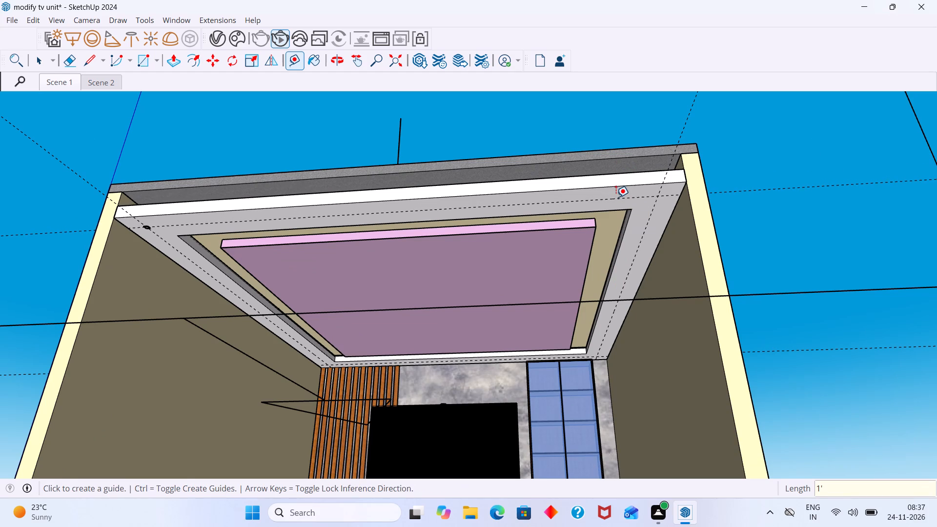
pyautogui.press('space')
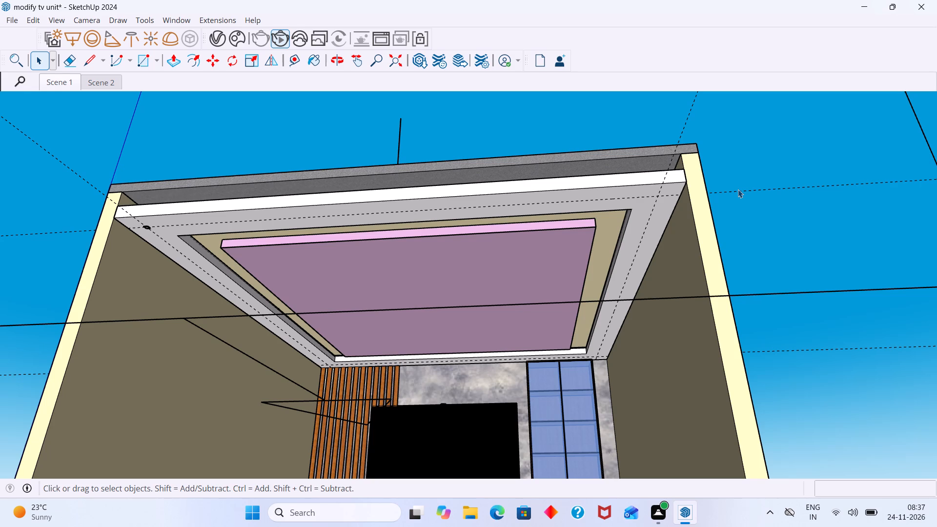
# Draw a small rectangle centred on the guide intersection at the false ceiling's front corner on the glass cabinet side.
pyautogui.press('r')
pyautogui.scroll(4, 645, 208)
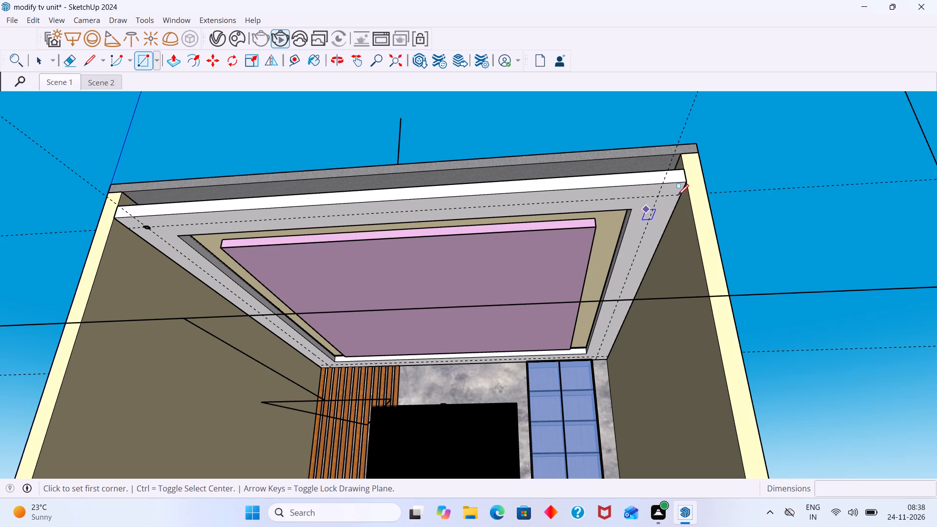
pyautogui.scroll(19, 678, 195)
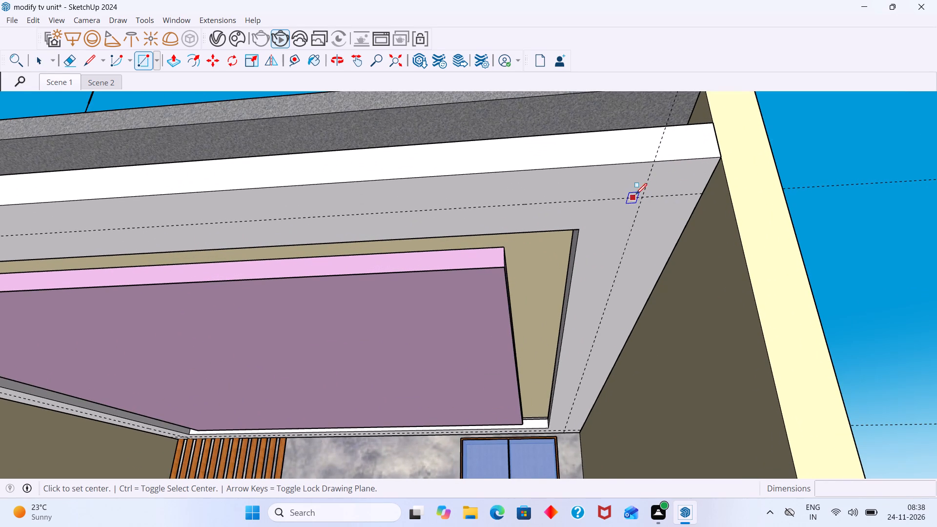
pyautogui.click(643, 198)
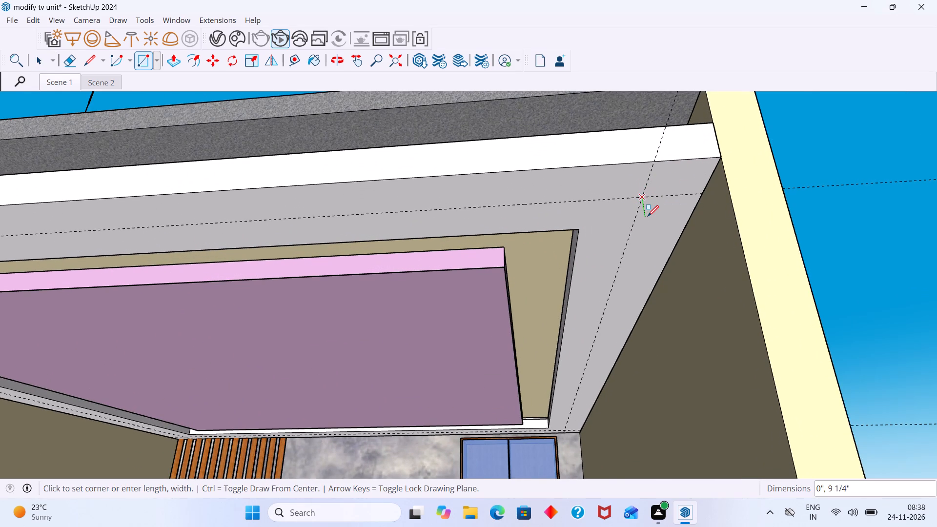
pyautogui.scroll(19, 647, 205)
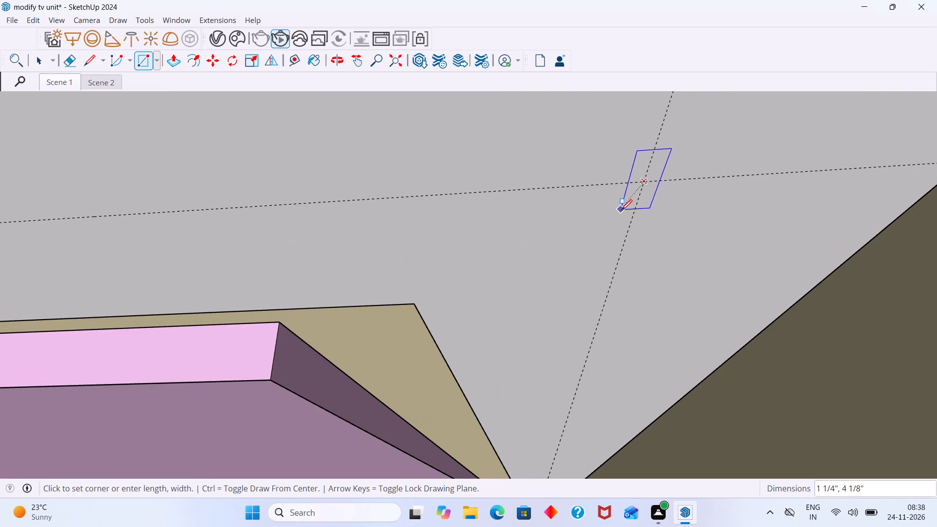
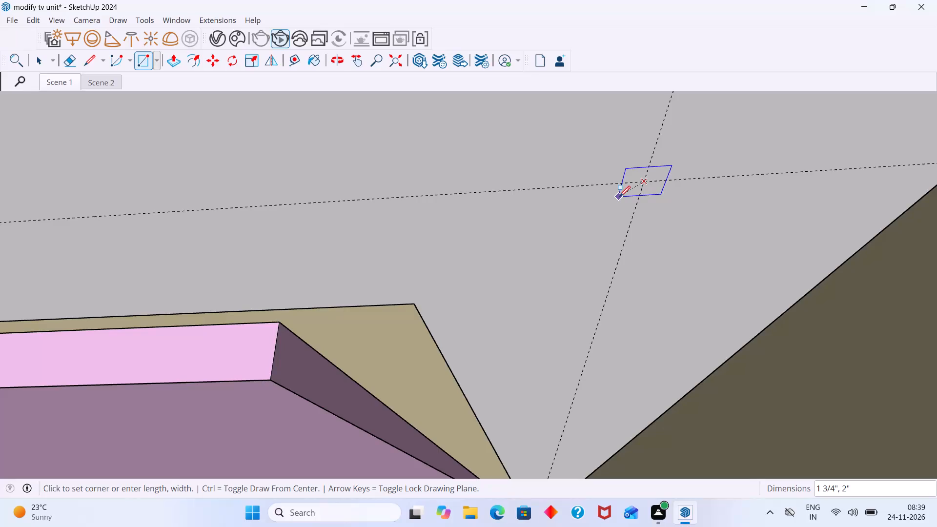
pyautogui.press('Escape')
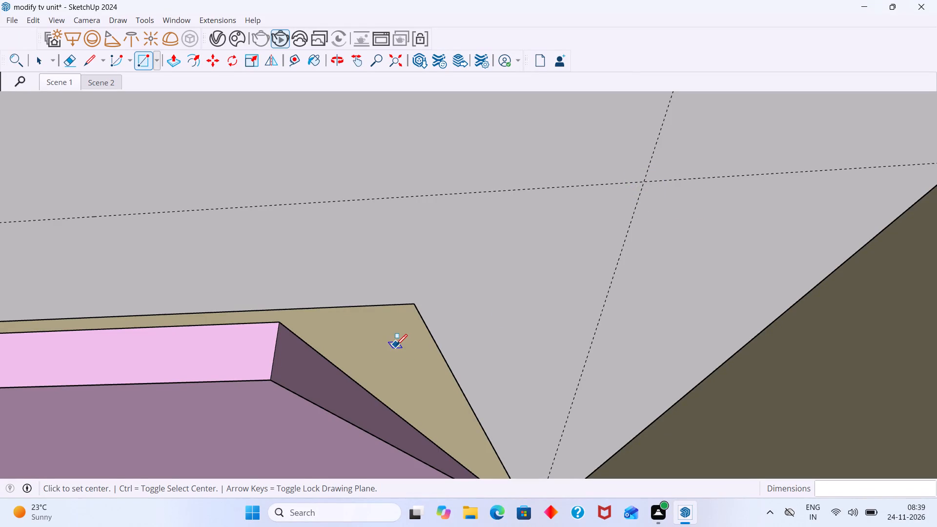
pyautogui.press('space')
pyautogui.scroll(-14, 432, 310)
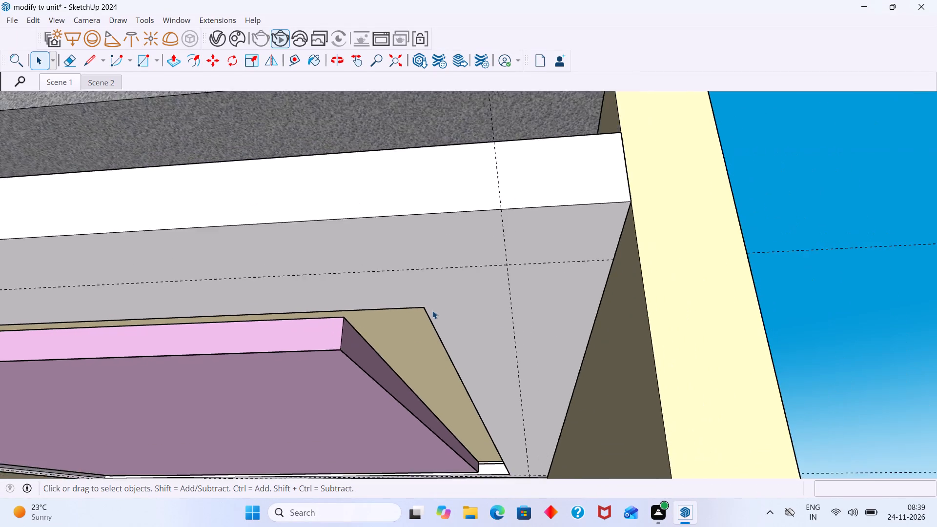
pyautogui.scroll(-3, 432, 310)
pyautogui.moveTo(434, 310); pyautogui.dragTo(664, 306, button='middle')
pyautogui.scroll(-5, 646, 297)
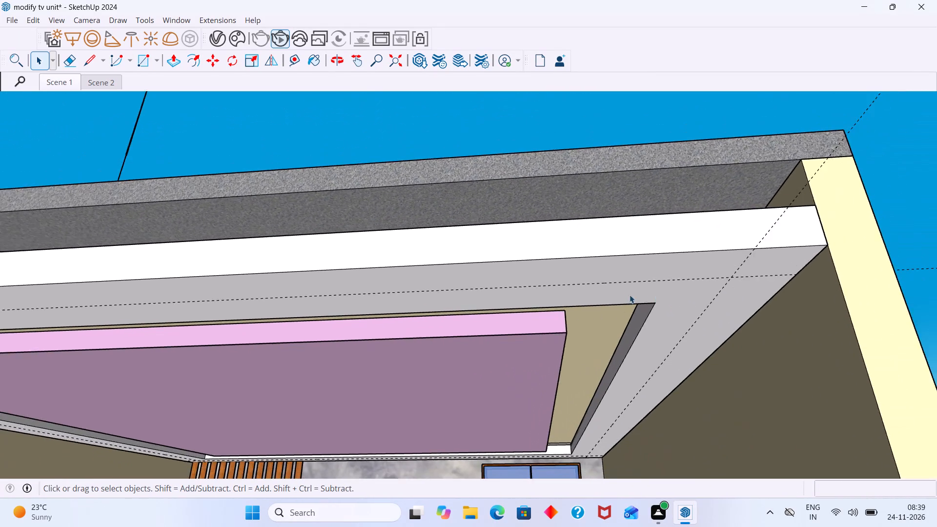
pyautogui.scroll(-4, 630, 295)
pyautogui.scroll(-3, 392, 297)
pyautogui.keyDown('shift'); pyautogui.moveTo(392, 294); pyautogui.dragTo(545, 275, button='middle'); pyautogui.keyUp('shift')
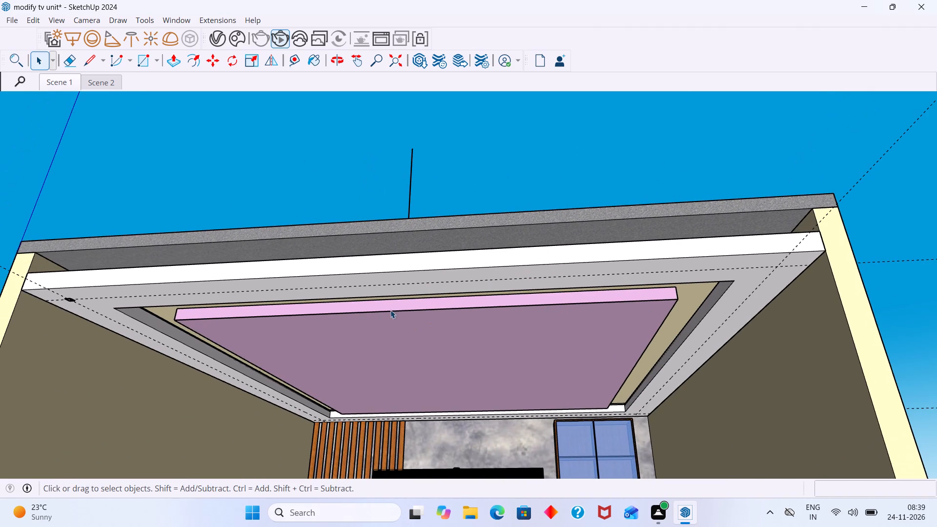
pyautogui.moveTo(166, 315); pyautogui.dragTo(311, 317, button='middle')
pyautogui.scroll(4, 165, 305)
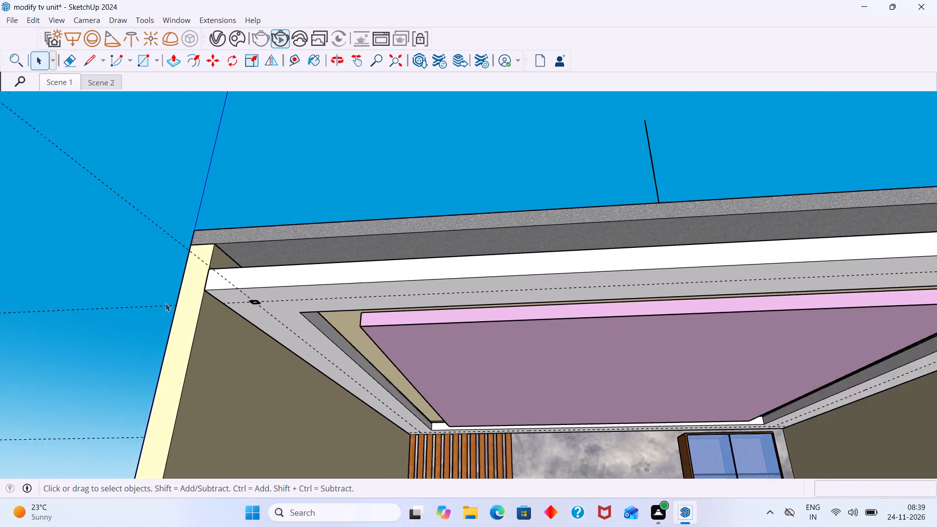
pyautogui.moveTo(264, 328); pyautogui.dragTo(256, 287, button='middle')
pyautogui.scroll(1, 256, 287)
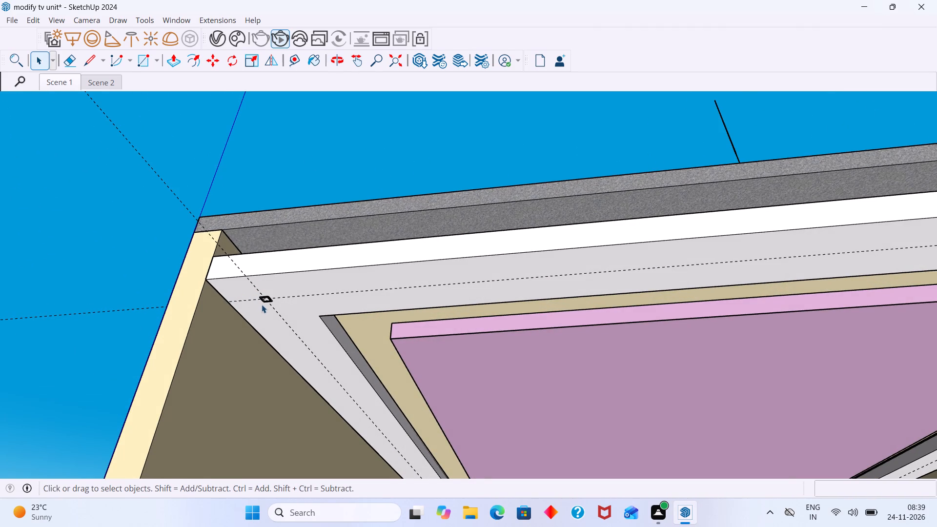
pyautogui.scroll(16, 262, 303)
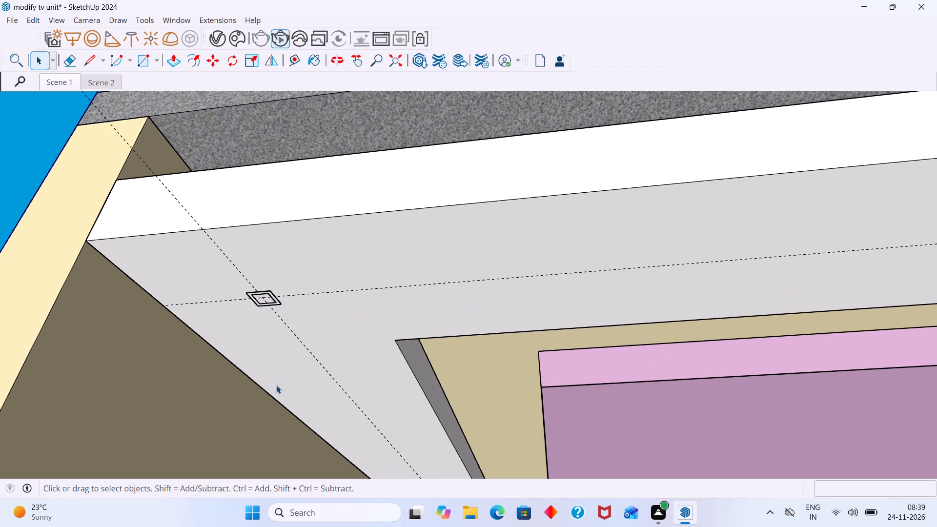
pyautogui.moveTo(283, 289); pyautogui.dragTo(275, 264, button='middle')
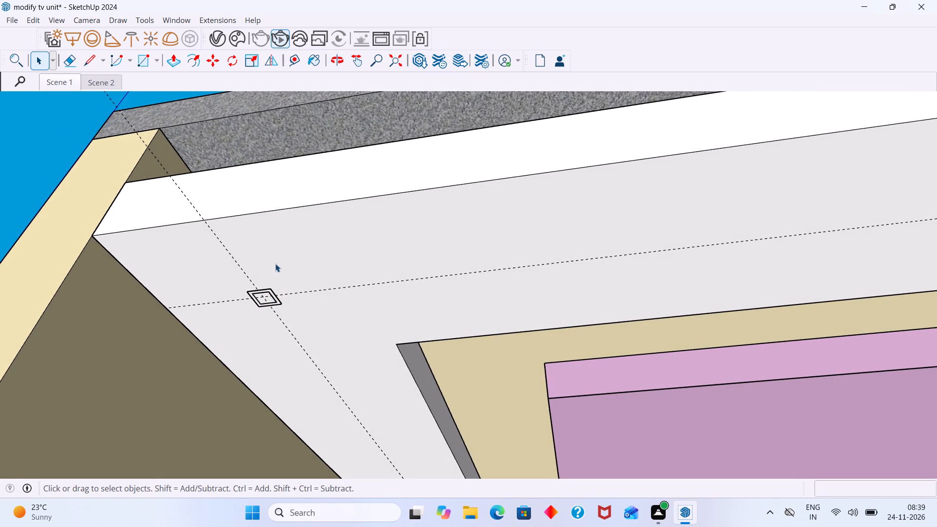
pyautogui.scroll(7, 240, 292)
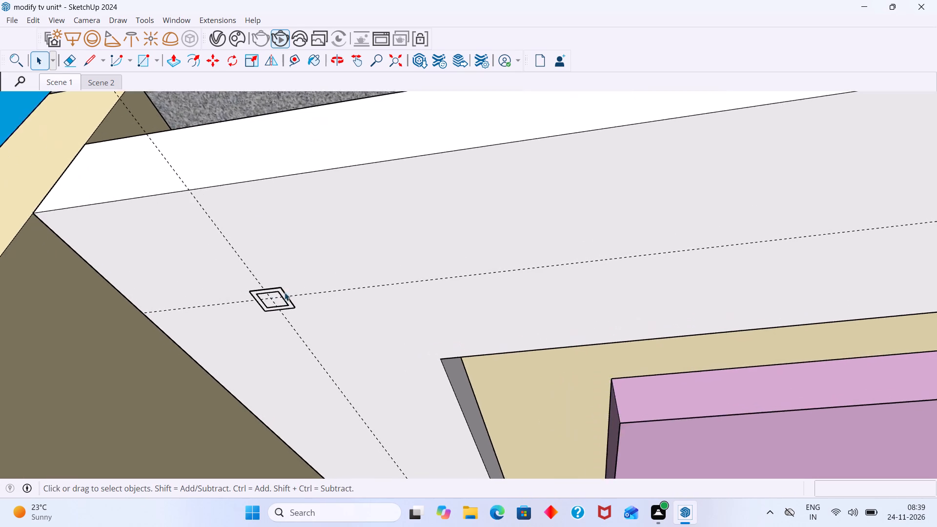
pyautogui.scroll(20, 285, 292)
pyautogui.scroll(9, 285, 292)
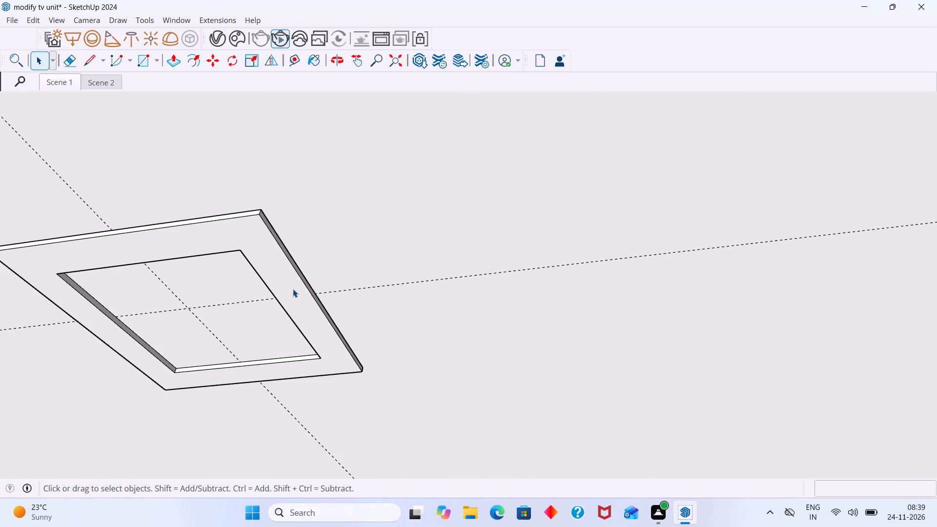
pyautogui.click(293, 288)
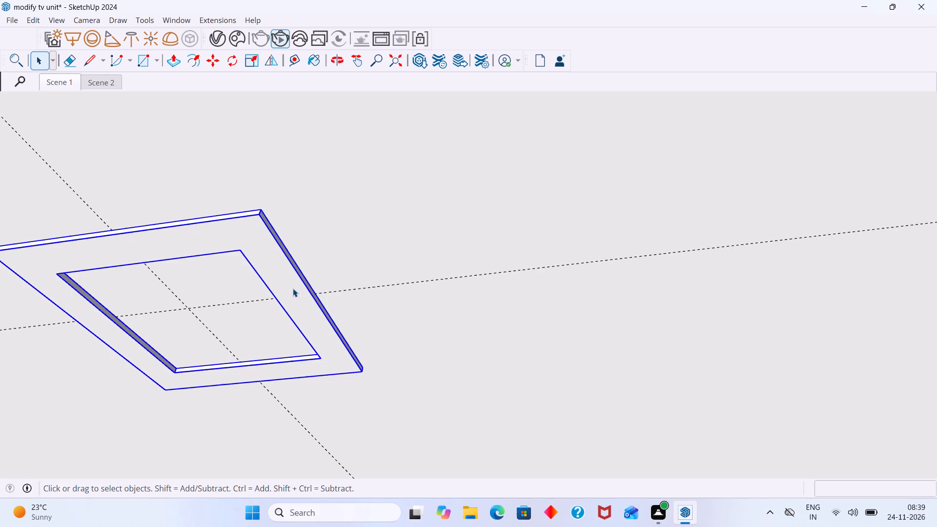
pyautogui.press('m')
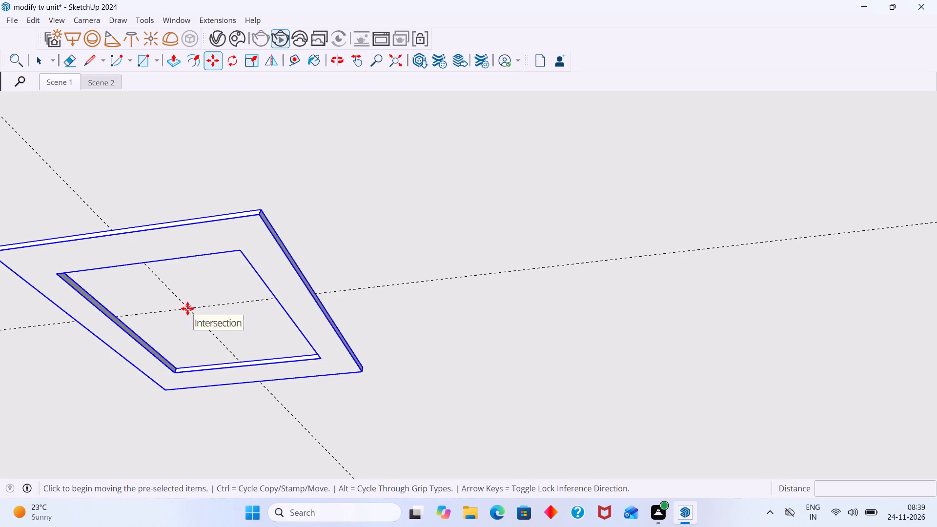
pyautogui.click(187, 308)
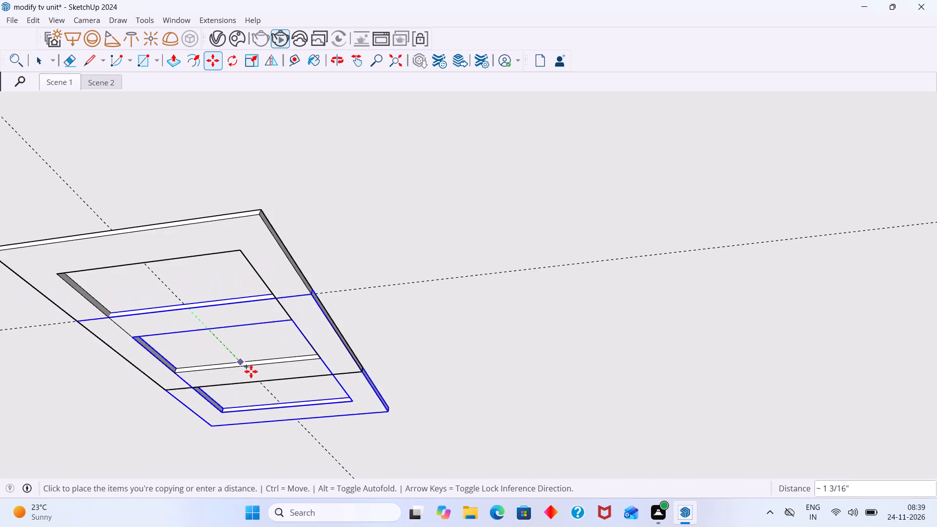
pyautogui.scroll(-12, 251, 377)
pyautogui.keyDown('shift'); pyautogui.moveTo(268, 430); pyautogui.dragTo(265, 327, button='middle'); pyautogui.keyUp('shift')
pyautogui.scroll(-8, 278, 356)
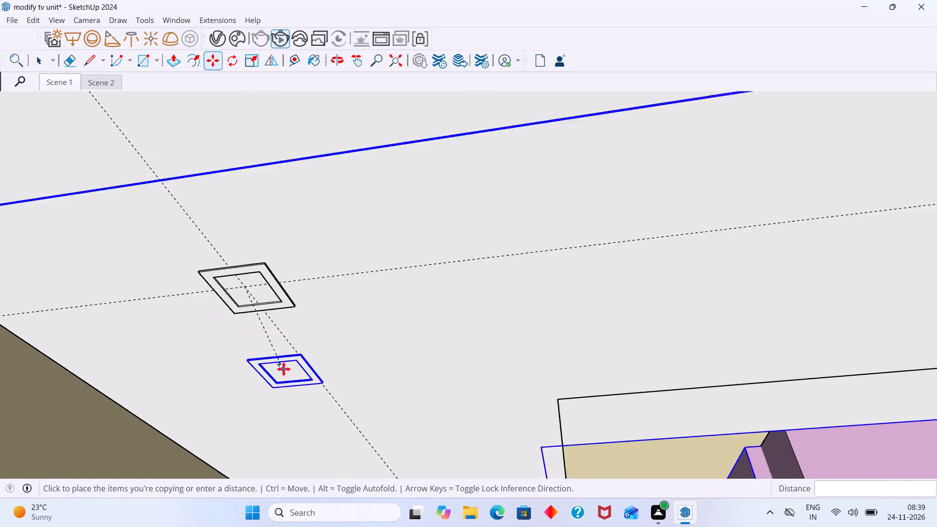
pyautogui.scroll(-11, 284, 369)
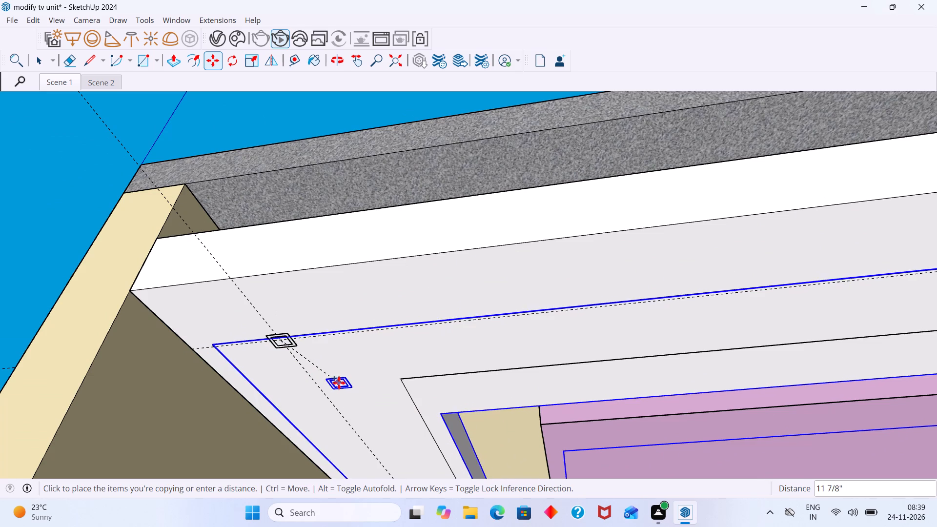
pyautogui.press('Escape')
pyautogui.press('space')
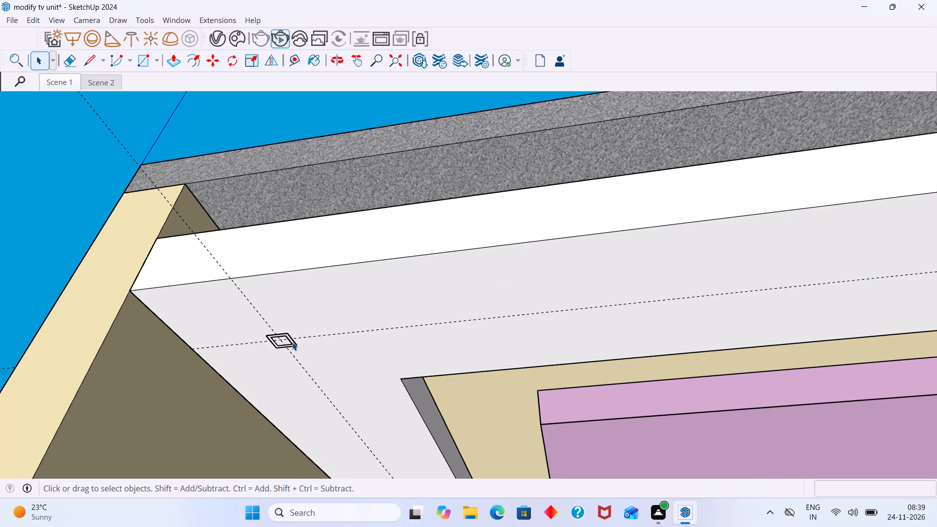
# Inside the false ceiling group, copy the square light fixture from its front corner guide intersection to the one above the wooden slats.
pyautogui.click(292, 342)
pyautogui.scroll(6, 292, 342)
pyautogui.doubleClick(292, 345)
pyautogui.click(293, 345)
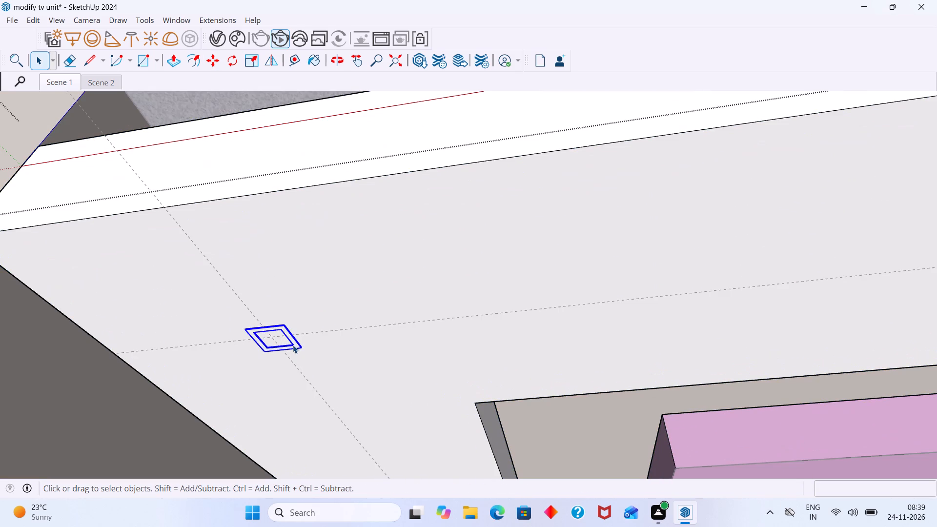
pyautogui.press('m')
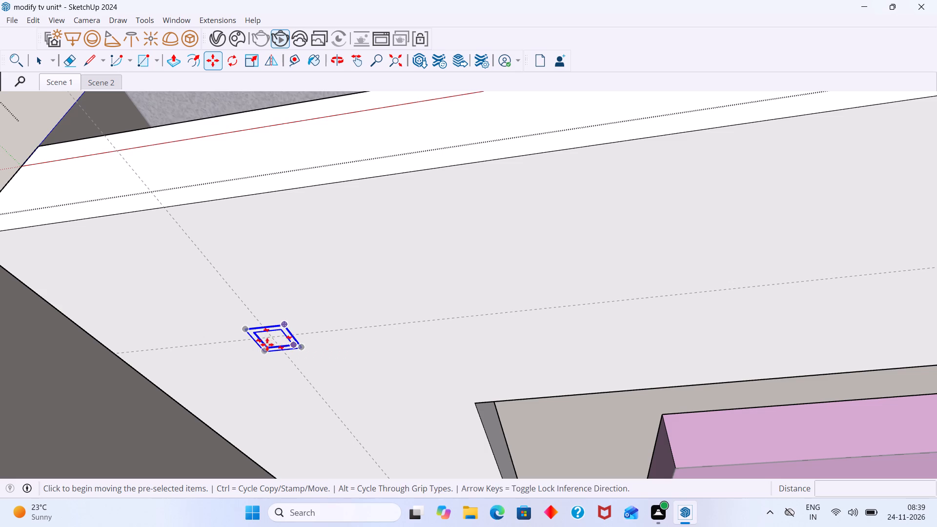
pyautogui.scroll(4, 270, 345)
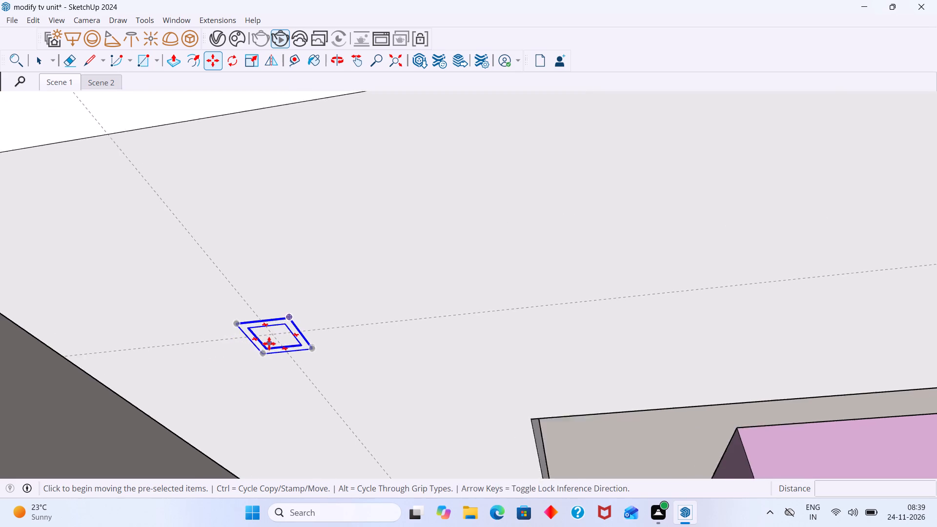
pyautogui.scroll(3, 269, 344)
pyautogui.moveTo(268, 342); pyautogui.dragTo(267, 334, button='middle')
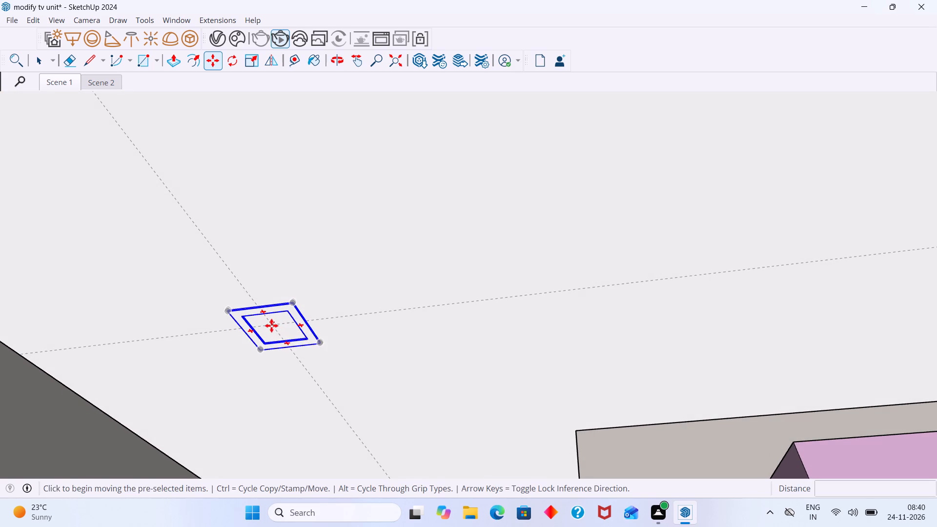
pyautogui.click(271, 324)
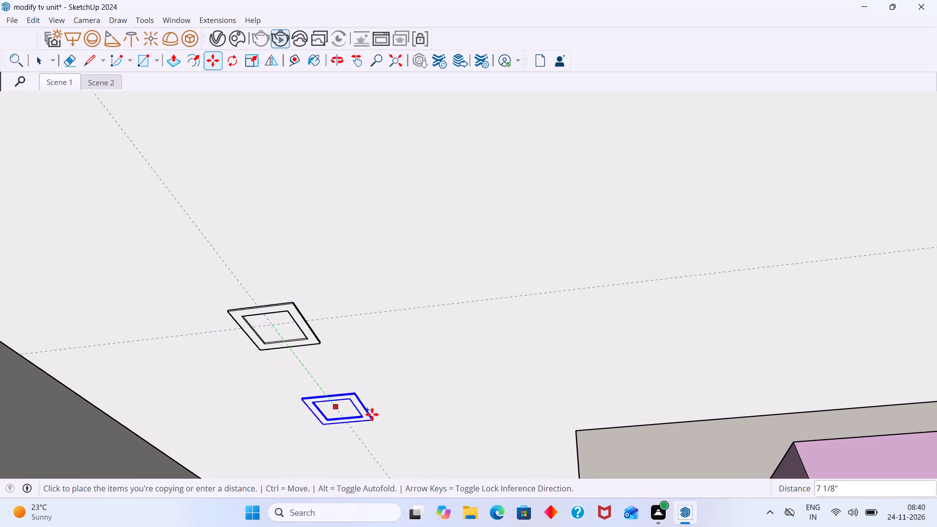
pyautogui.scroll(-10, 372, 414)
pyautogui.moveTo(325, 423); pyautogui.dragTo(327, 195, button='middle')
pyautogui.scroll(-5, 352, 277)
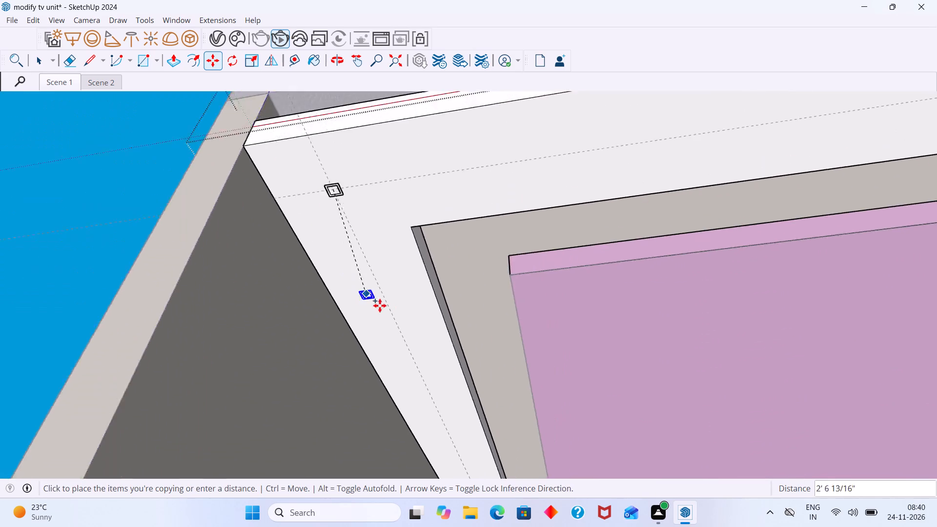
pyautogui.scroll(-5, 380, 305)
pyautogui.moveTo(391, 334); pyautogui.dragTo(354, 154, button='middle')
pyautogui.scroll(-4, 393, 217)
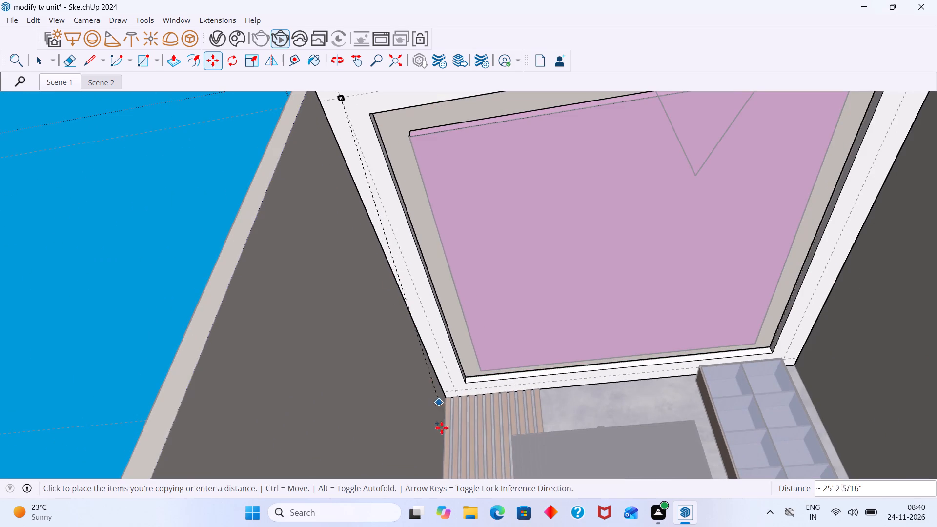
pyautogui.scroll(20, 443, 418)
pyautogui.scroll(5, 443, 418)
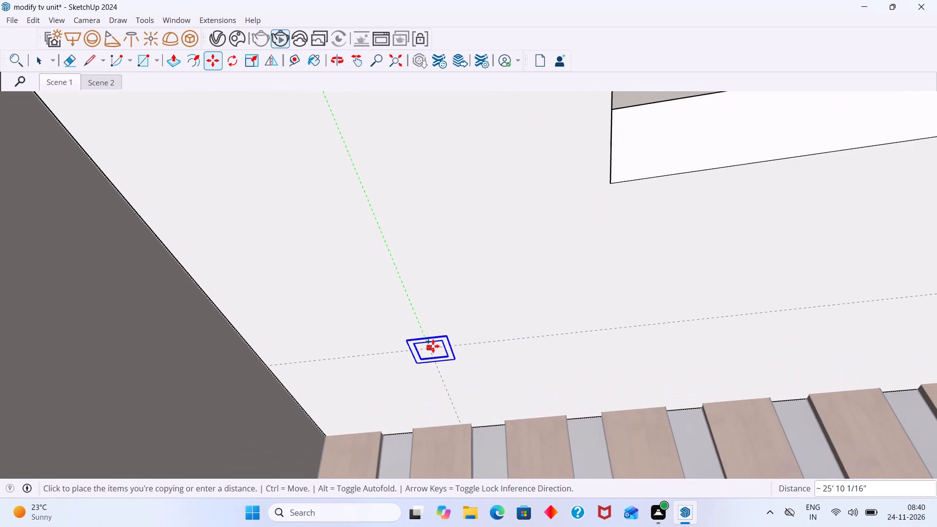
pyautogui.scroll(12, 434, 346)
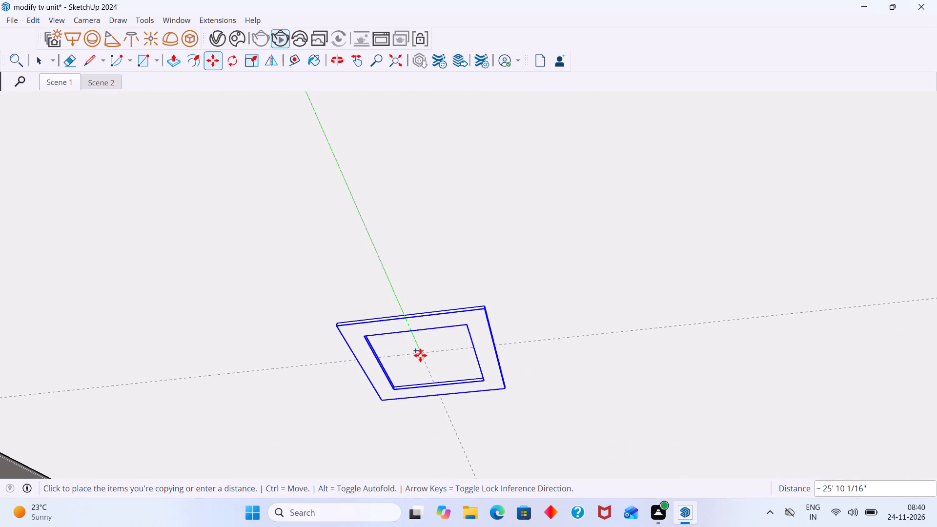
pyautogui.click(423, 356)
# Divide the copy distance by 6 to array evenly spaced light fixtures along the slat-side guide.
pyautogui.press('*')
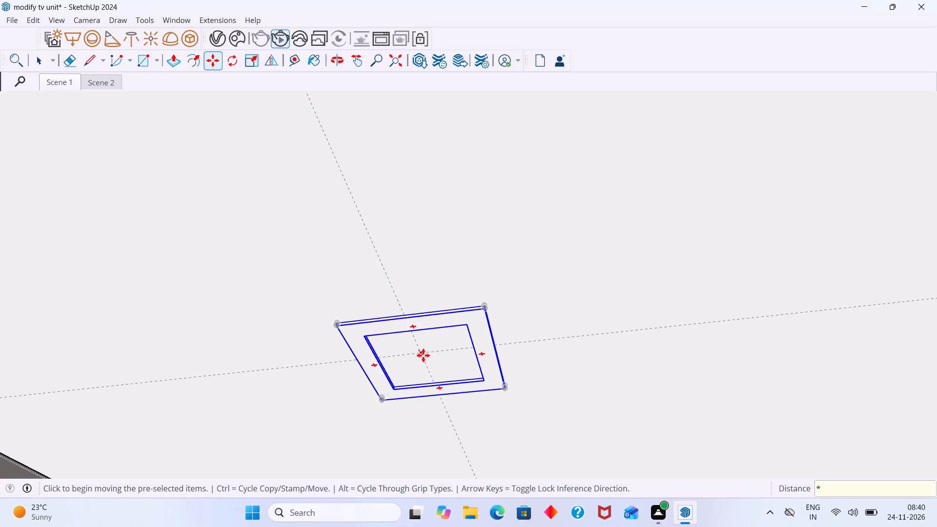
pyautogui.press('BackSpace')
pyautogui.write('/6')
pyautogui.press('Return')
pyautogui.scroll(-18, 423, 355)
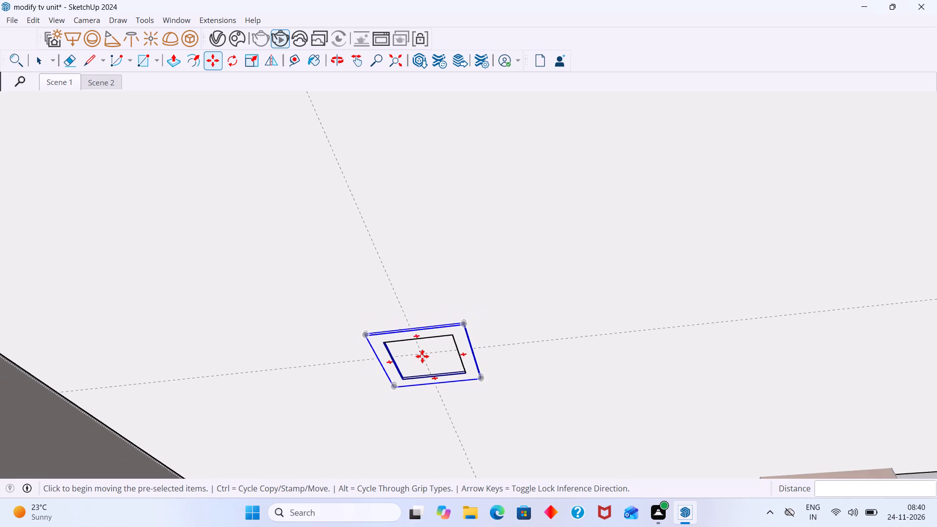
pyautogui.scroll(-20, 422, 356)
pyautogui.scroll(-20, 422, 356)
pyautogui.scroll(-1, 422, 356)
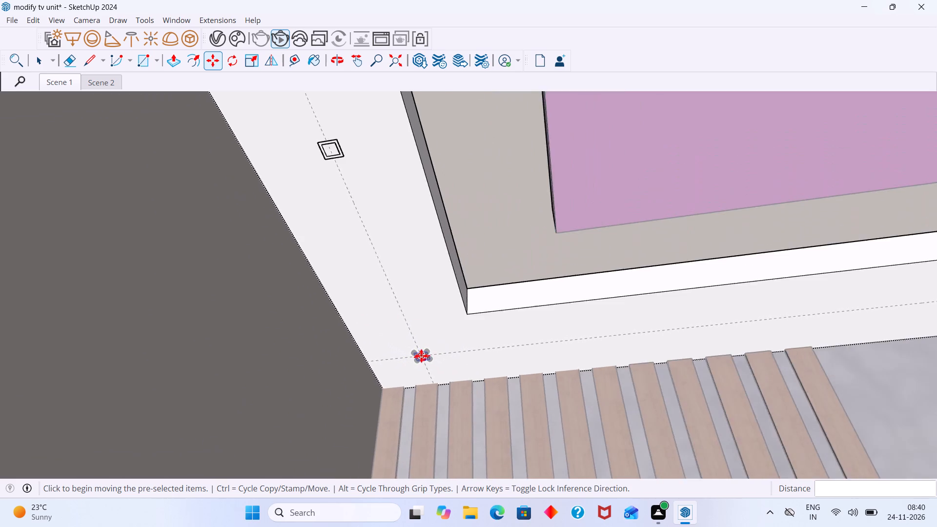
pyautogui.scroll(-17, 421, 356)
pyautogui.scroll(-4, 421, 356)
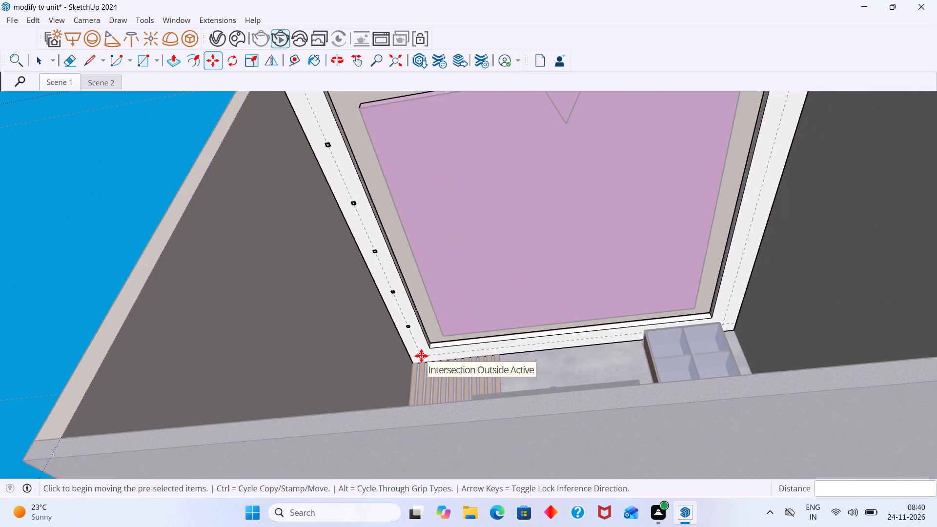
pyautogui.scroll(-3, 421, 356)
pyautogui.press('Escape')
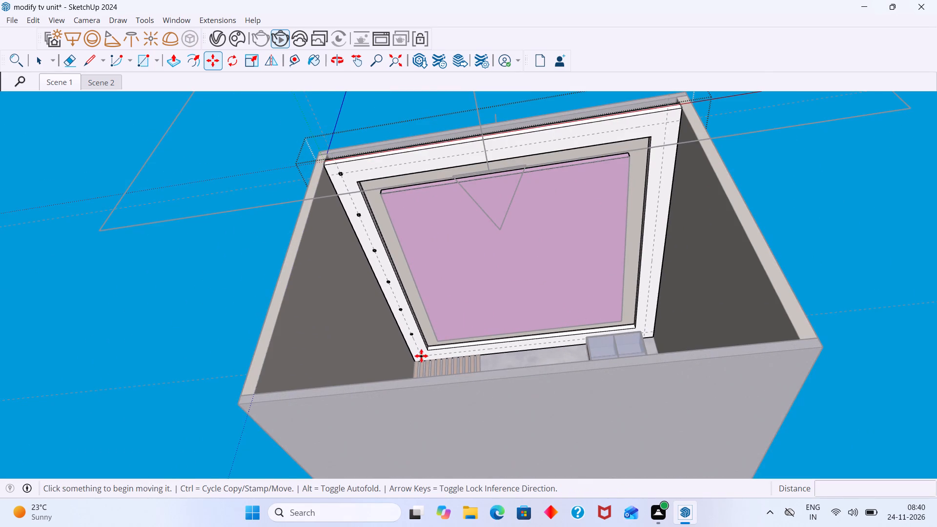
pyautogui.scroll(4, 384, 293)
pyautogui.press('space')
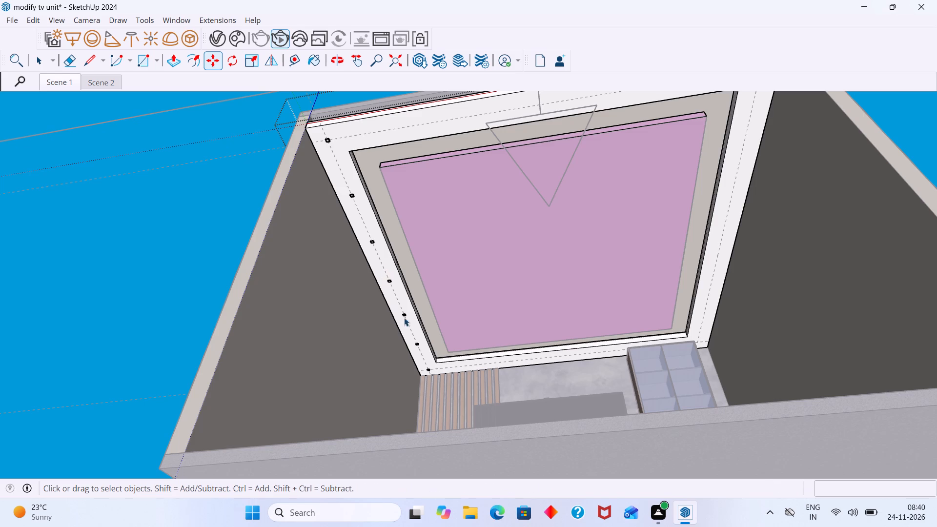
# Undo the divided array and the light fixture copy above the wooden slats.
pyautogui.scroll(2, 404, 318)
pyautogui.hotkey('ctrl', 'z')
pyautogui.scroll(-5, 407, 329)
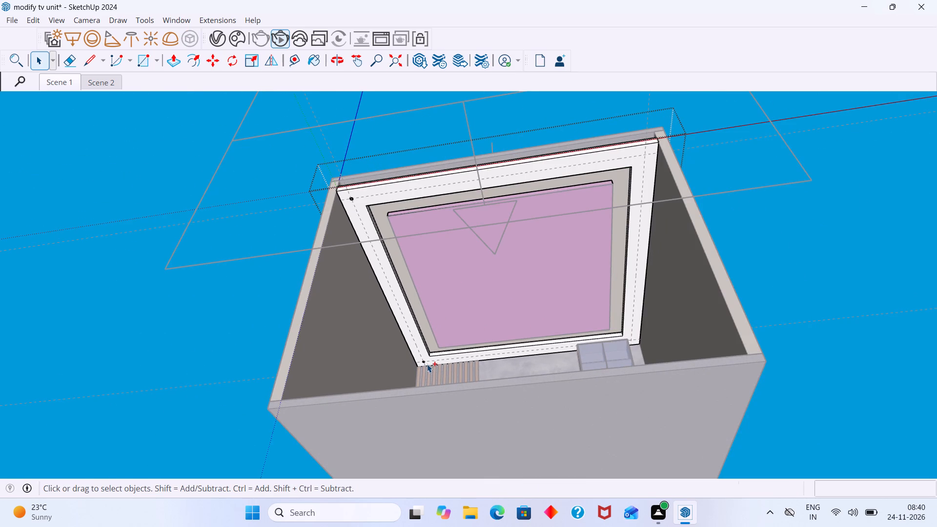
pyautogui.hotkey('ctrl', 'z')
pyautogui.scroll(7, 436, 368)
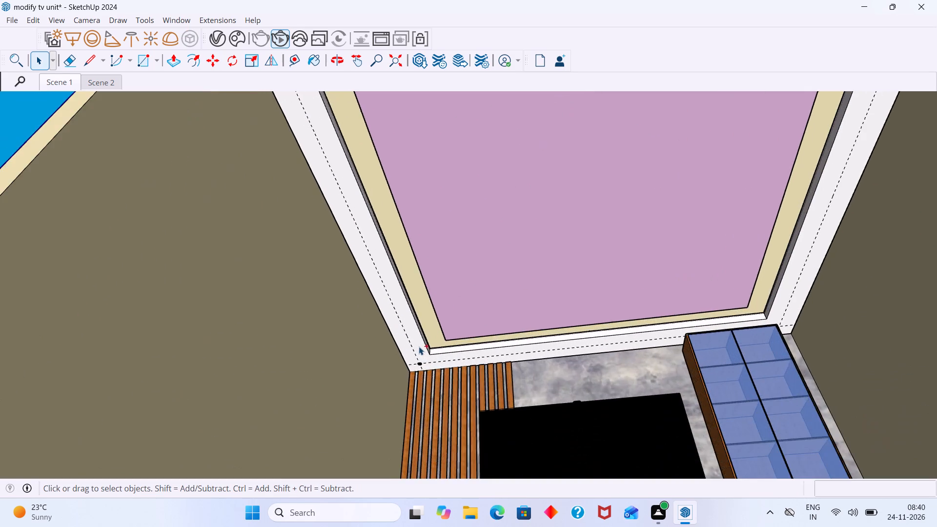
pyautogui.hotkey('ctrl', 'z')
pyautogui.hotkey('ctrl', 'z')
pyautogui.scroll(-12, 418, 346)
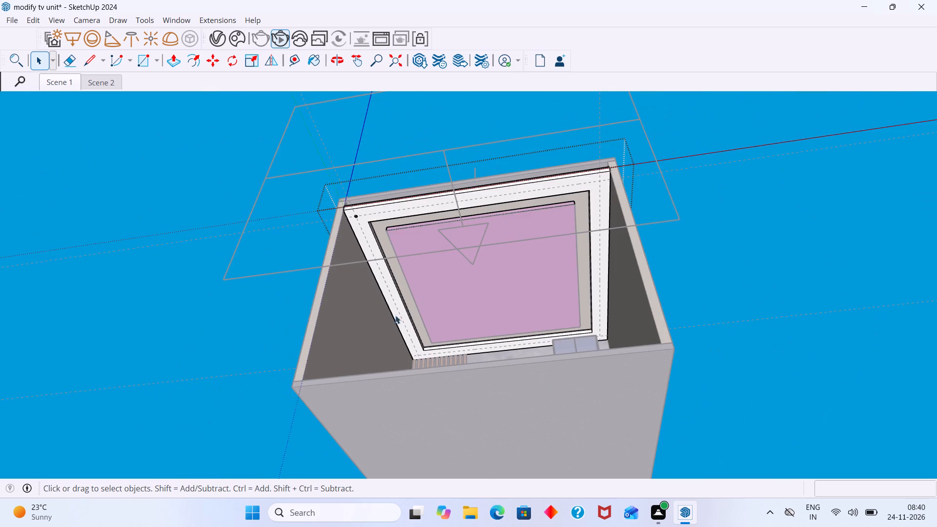
# Copy the square light fixture from the front corner guide intersection to the guide intersection above the wooden slats.
pyautogui.scroll(11, 366, 239)
pyautogui.scroll(12, 340, 197)
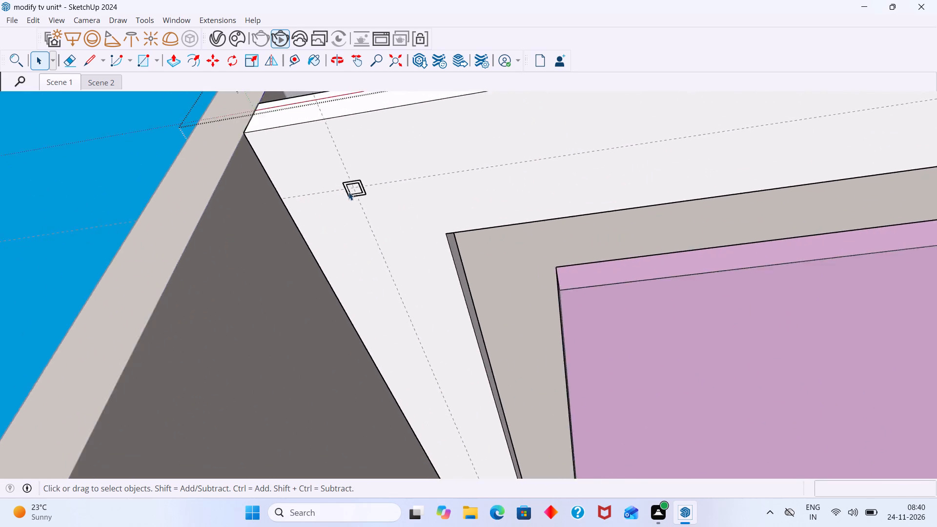
pyautogui.scroll(16, 348, 192)
pyautogui.click(375, 173)
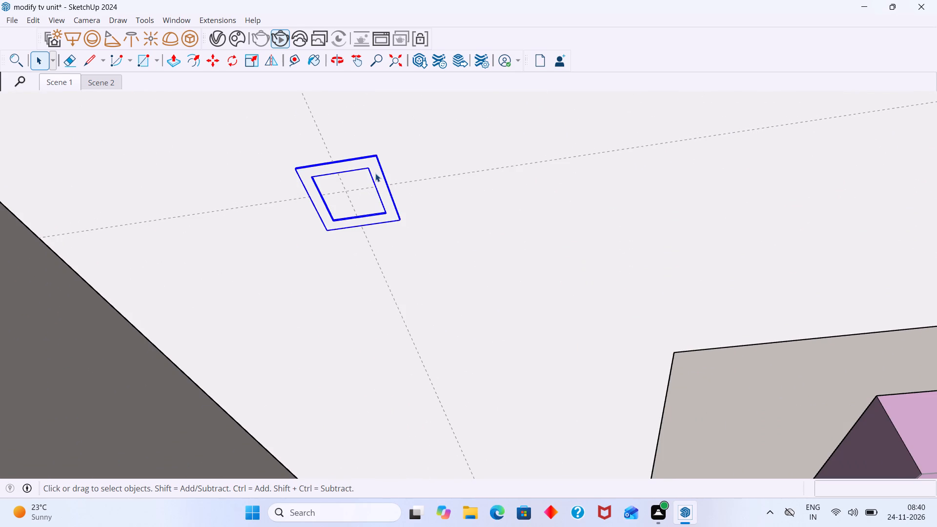
pyautogui.press('m')
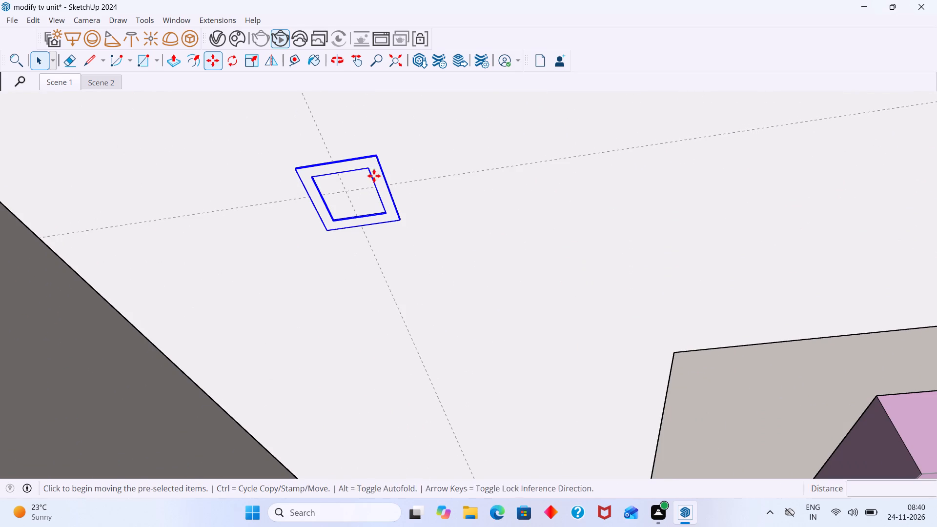
pyautogui.moveTo(346, 192); pyautogui.dragTo(346, 198)
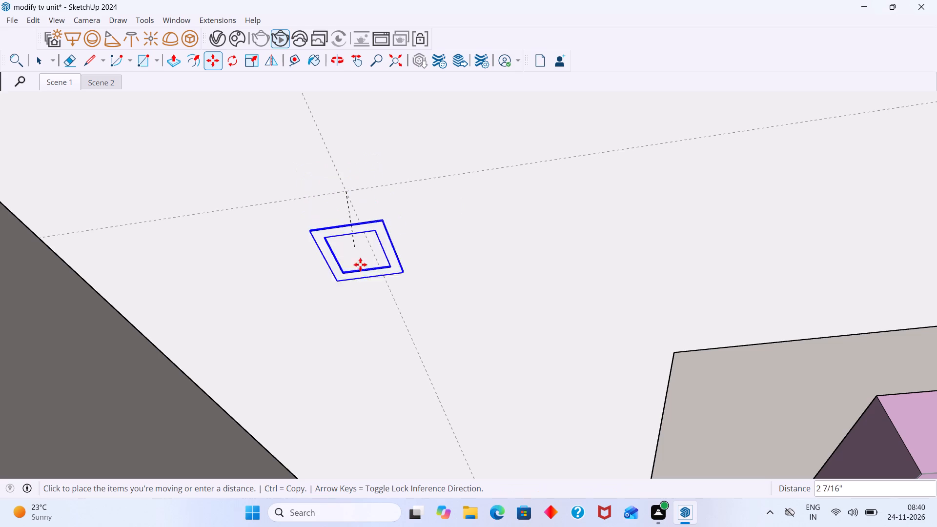
pyautogui.scroll(-16, 383, 341)
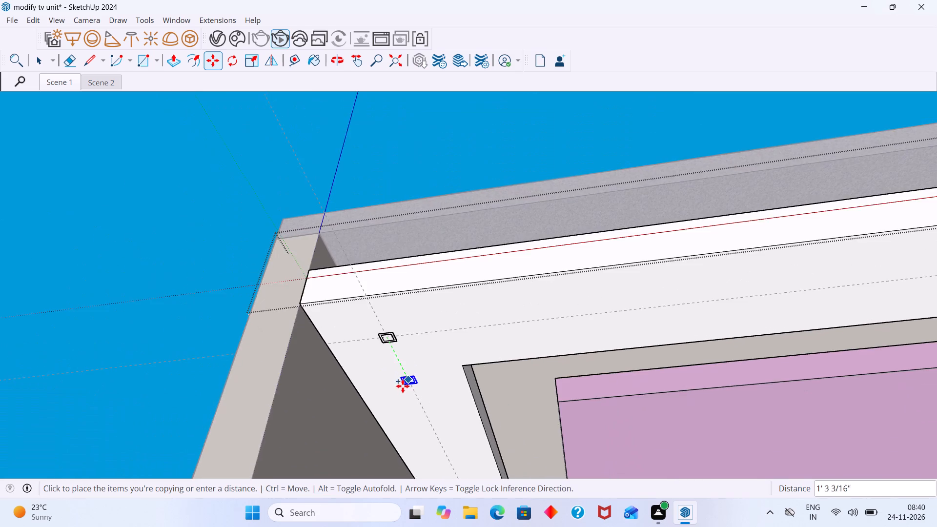
pyautogui.moveTo(405, 382); pyautogui.dragTo(403, 142, button='middle')
pyautogui.moveTo(436, 323); pyautogui.dragTo(415, 221, button='middle')
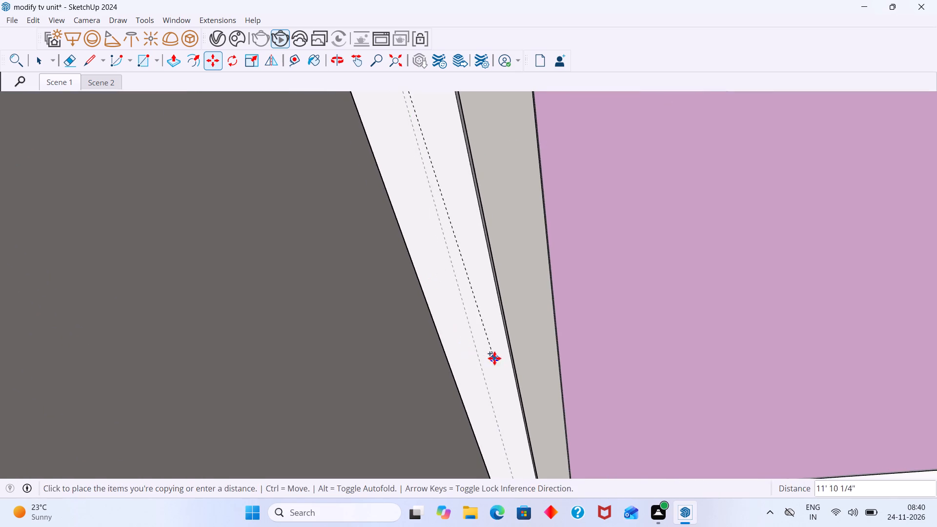
pyautogui.moveTo(494, 358); pyautogui.dragTo(467, 308, button='middle')
pyautogui.scroll(-2, 505, 412)
pyautogui.keyDown('shift'); pyautogui.moveTo(508, 453); pyautogui.dragTo(494, 402, button='middle'); pyautogui.keyUp('shift')
pyautogui.scroll(11, 504, 431)
pyautogui.scroll(14, 470, 431)
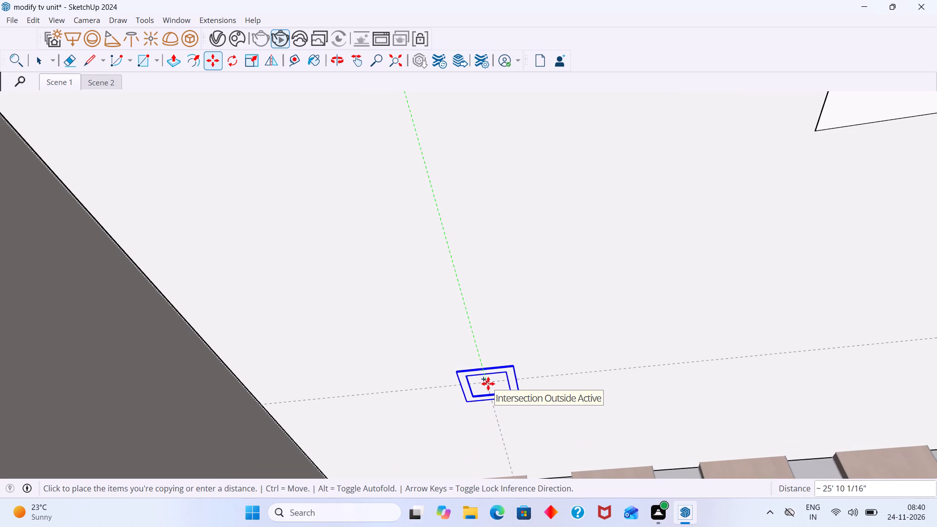
pyautogui.click(489, 384)
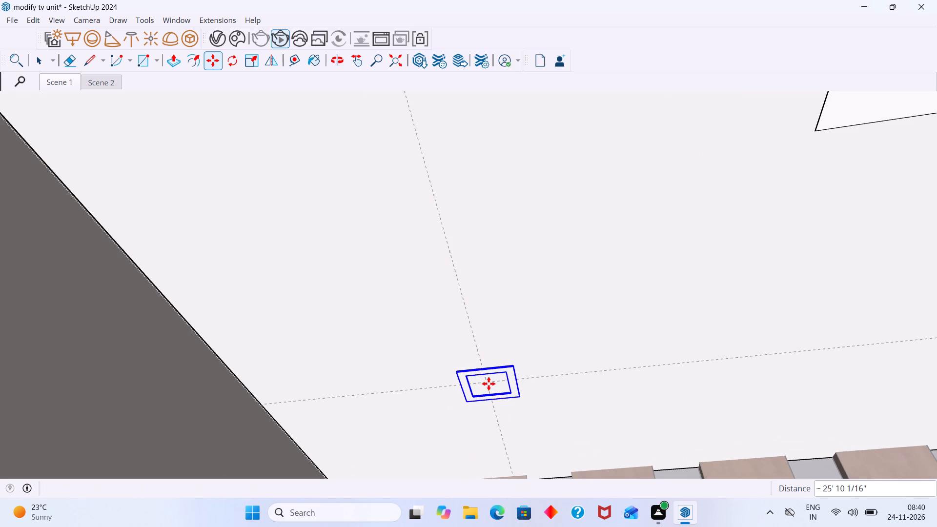
# Divide the copy distance by 4 to array evenly spaced light fixtures along the slat-side guide.
pyautogui.press('/')
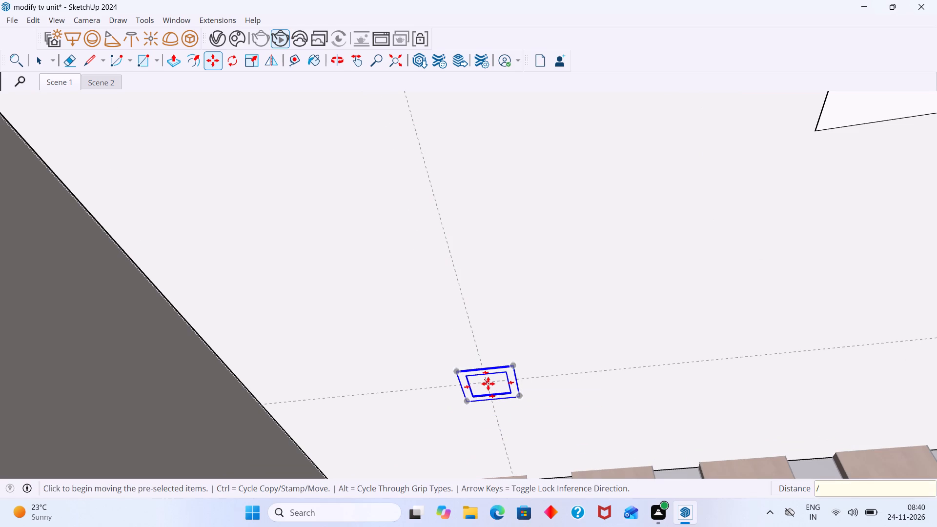
pyautogui.press('4')
pyautogui.press('Return')
pyautogui.scroll(-7, 488, 384)
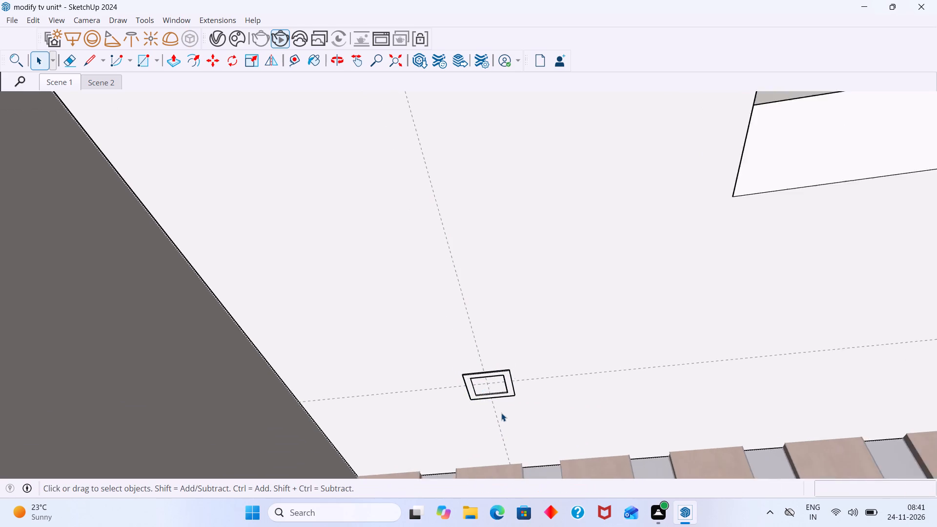
pyautogui.scroll(-20, 501, 413)
pyautogui.scroll(-20, 501, 413)
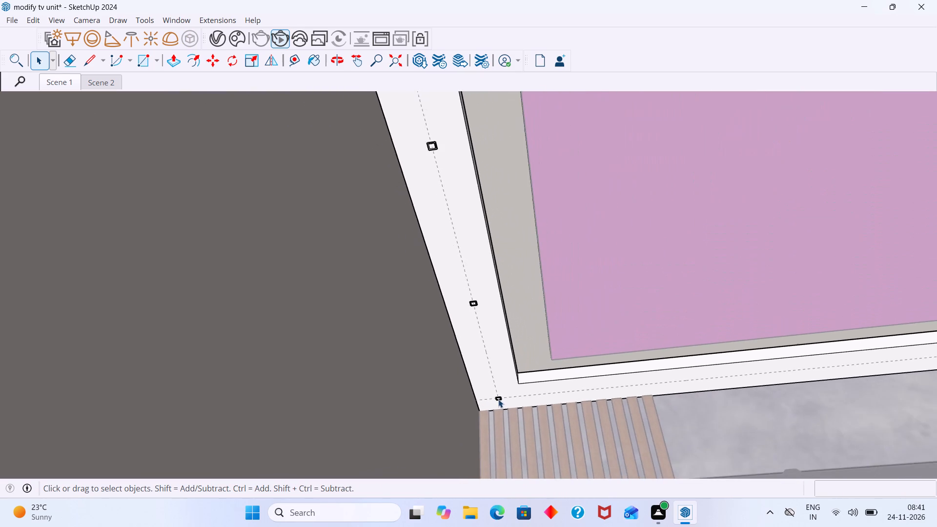
pyautogui.scroll(-11, 498, 399)
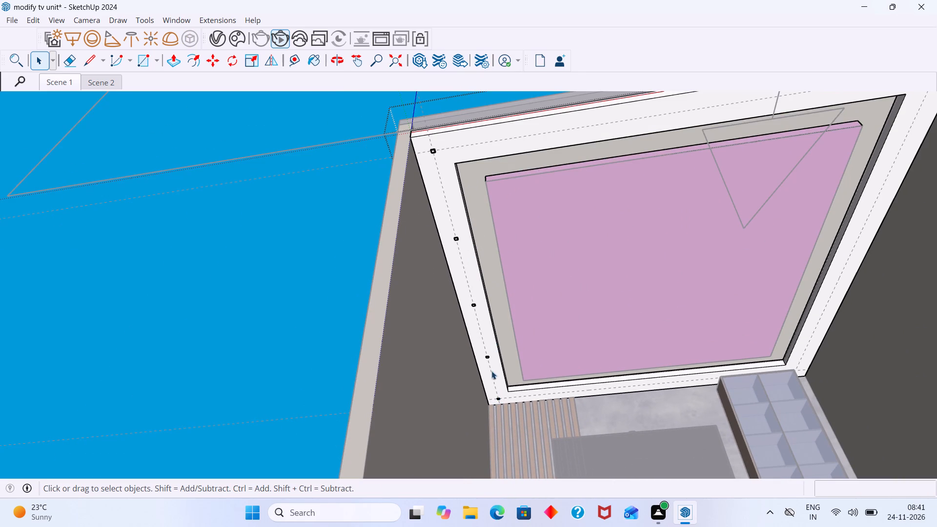
# Exit the false ceiling group to return to the whole model.
pyautogui.scroll(7, 496, 402)
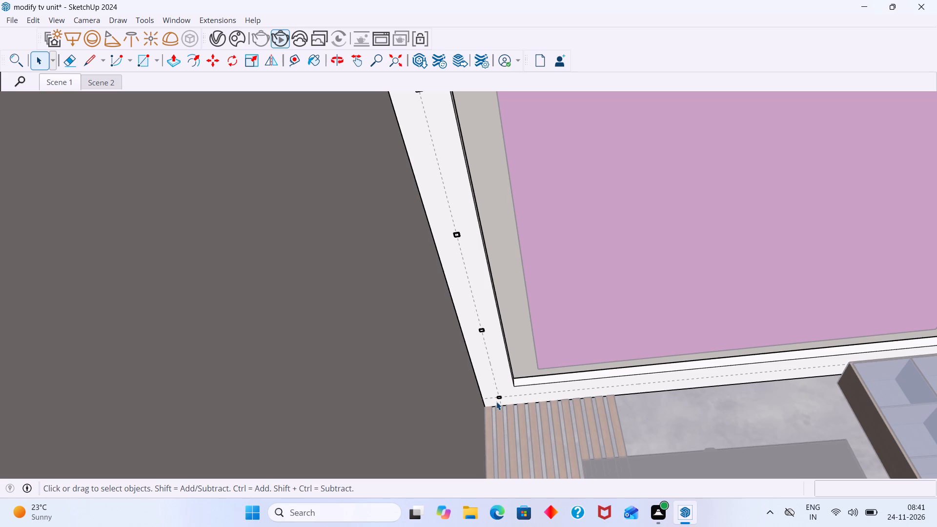
pyautogui.scroll(-4, 451, 448)
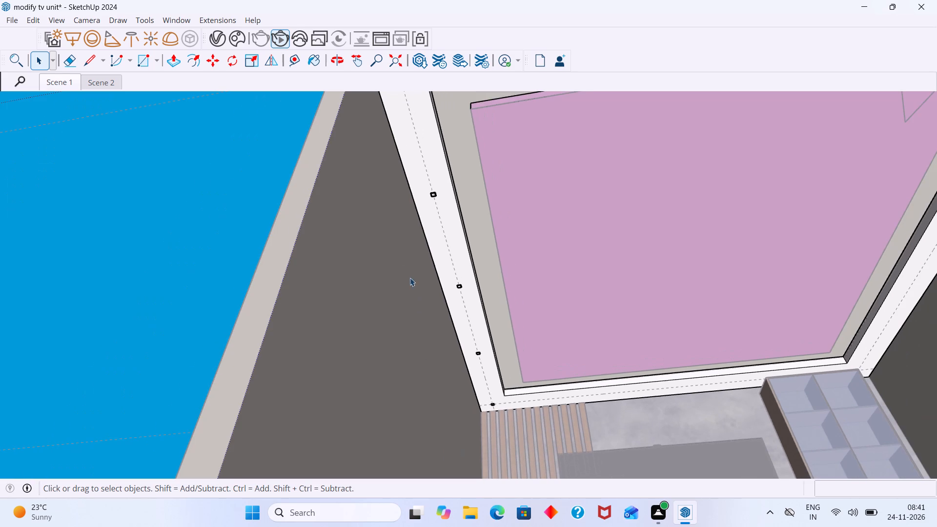
pyautogui.click(399, 61)
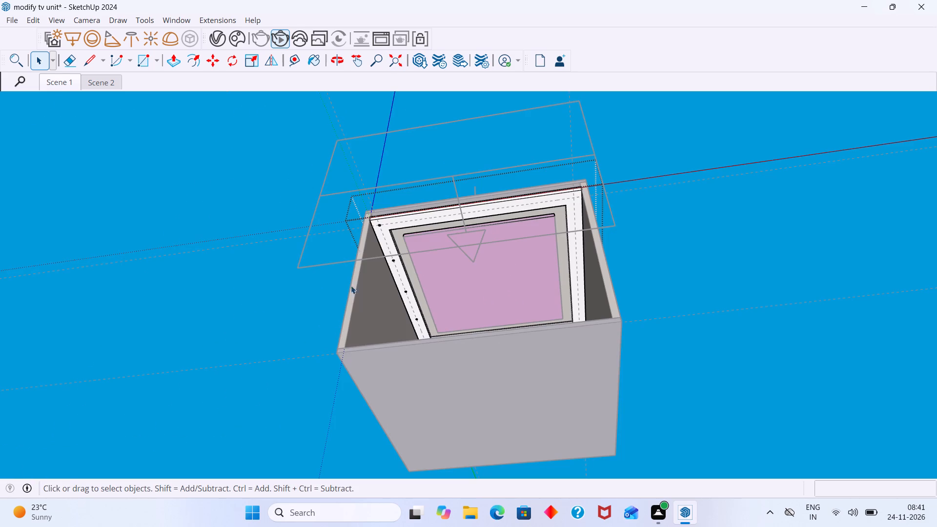
pyautogui.moveTo(371, 320); pyautogui.dragTo(374, 358, button='middle')
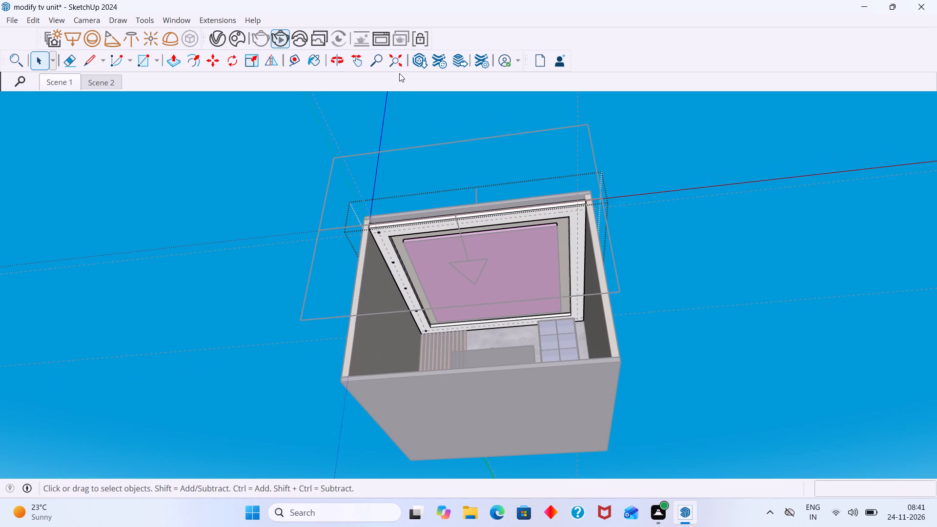
pyautogui.click(399, 62)
pyautogui.moveTo(436, 299); pyautogui.dragTo(458, 369, button='middle')
pyautogui.scroll(-3, 470, 320)
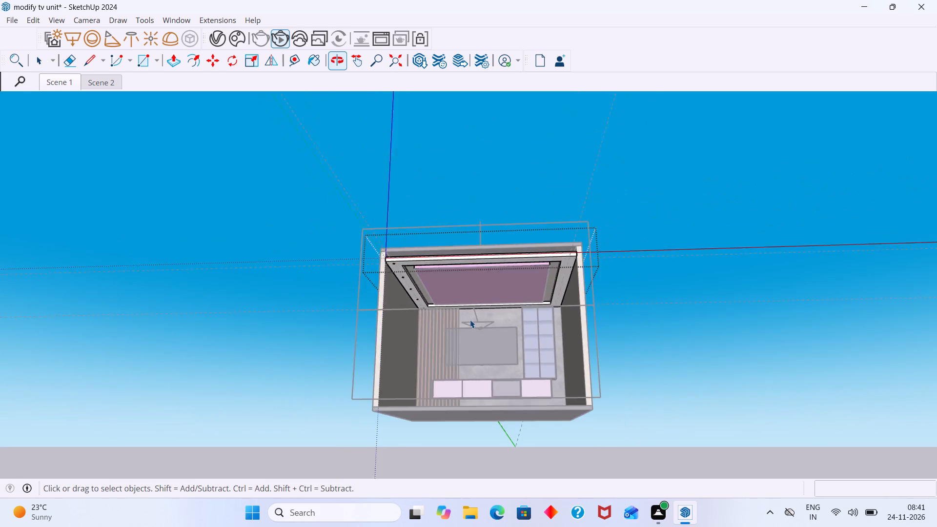
pyautogui.scroll(-4, 470, 320)
pyautogui.moveTo(474, 339); pyautogui.dragTo(478, 396, button='middle')
pyautogui.scroll(3, 506, 308)
pyautogui.scroll(-2, 487, 338)
pyautogui.moveTo(486, 339); pyautogui.dragTo(485, 353, button='middle')
pyautogui.scroll(1, 485, 352)
pyautogui.scroll(-13, 485, 352)
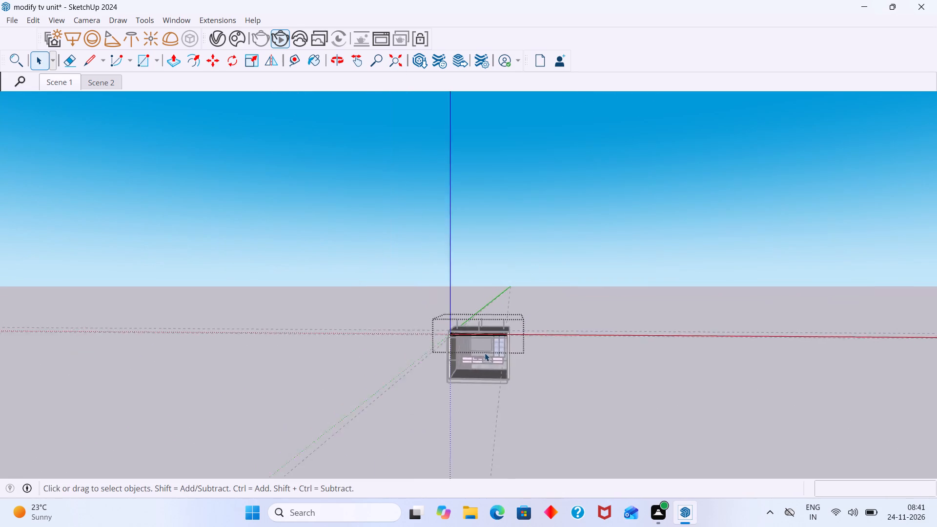
pyautogui.scroll(-6, 485, 353)
pyautogui.scroll(20, 484, 354)
pyautogui.scroll(8, 484, 354)
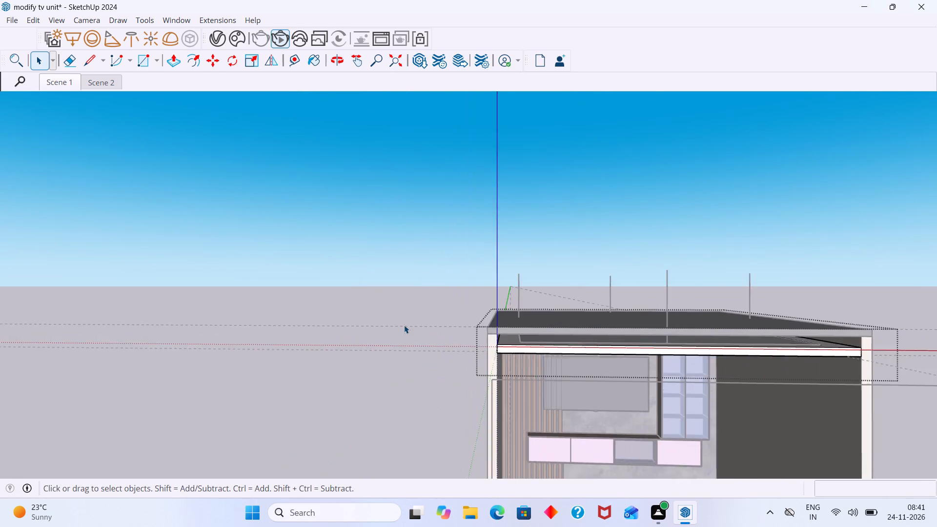
pyautogui.scroll(3, 404, 325)
pyautogui.moveTo(413, 334); pyautogui.dragTo(387, 390, button='middle')
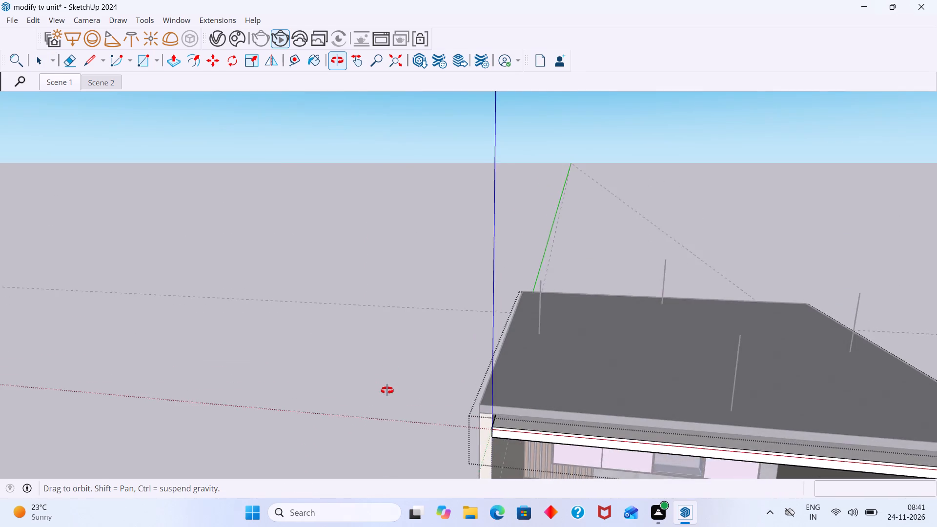
pyautogui.moveTo(387, 390); pyautogui.dragTo(388, 390, button='middle')
pyautogui.scroll(3, 387, 390)
pyautogui.scroll(-5, 422, 317)
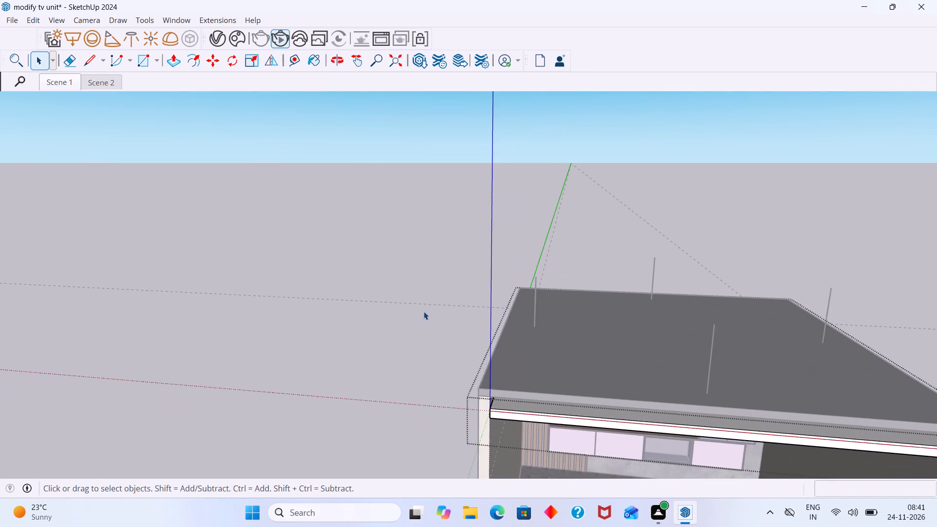
pyautogui.doubleClick(429, 305)
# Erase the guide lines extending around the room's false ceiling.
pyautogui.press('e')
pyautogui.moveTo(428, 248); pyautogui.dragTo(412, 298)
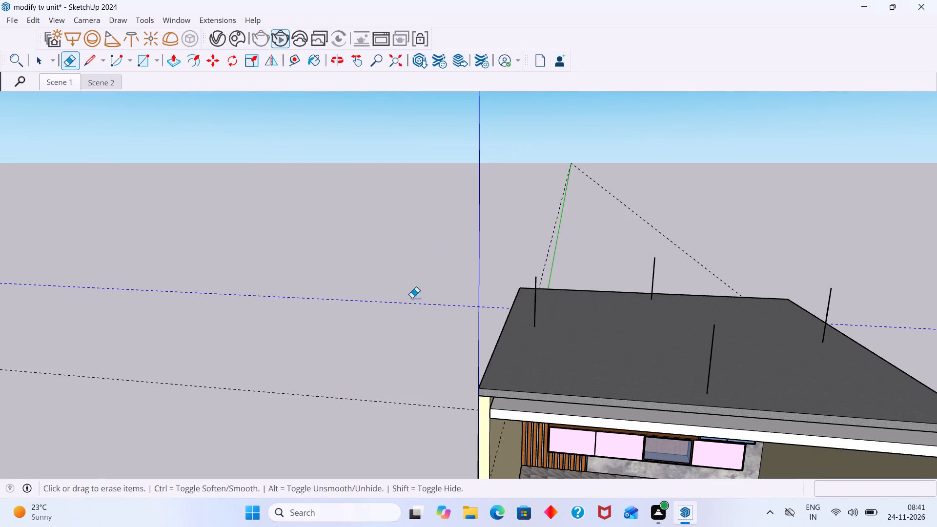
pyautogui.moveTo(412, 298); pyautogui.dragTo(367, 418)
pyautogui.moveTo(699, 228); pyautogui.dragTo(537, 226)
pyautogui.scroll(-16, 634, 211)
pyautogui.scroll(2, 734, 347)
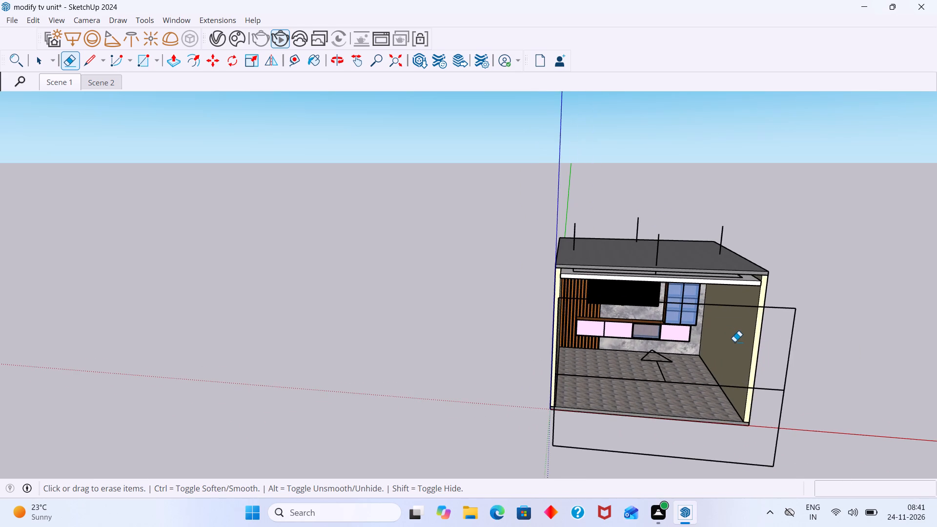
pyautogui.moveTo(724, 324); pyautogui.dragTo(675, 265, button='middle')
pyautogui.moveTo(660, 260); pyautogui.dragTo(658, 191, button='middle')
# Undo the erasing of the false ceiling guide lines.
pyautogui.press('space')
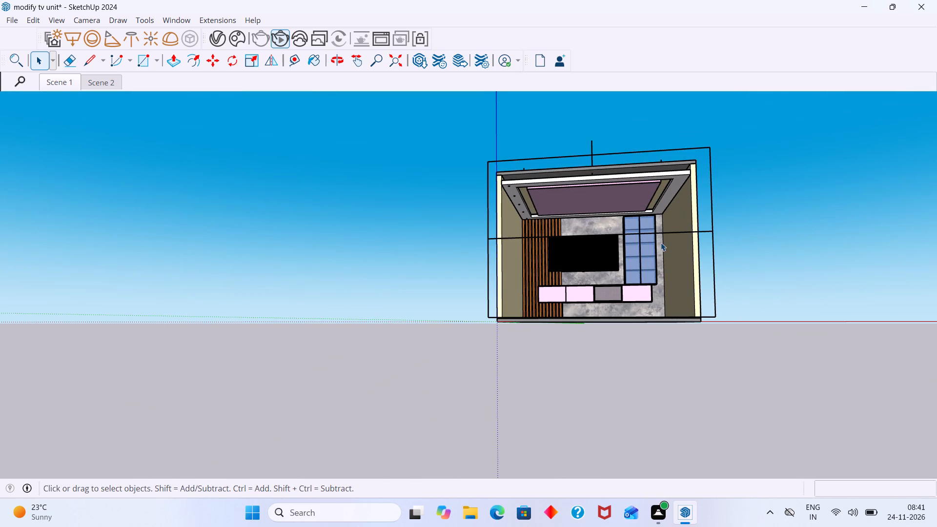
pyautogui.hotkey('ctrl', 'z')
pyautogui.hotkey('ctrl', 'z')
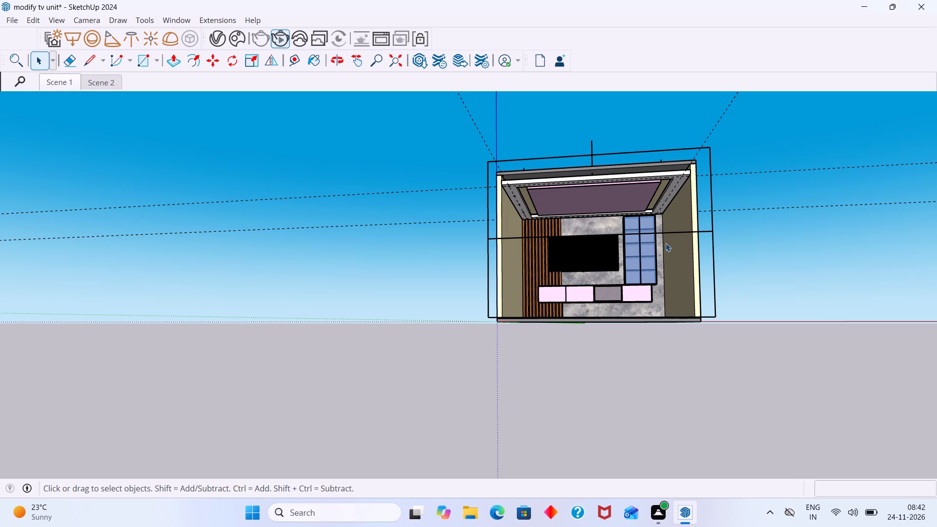
# Open the false ceiling group for editing near the slat-side corner at the room's open front.
pyautogui.moveTo(682, 236); pyautogui.dragTo(654, 304, button='middle')
pyautogui.scroll(8, 621, 201)
pyautogui.moveTo(596, 198); pyautogui.dragTo(624, 141, button='middle')
pyautogui.keyDown('shift'); pyautogui.moveTo(634, 284); pyautogui.dragTo(634, 302, button='middle'); pyautogui.keyUp('shift')
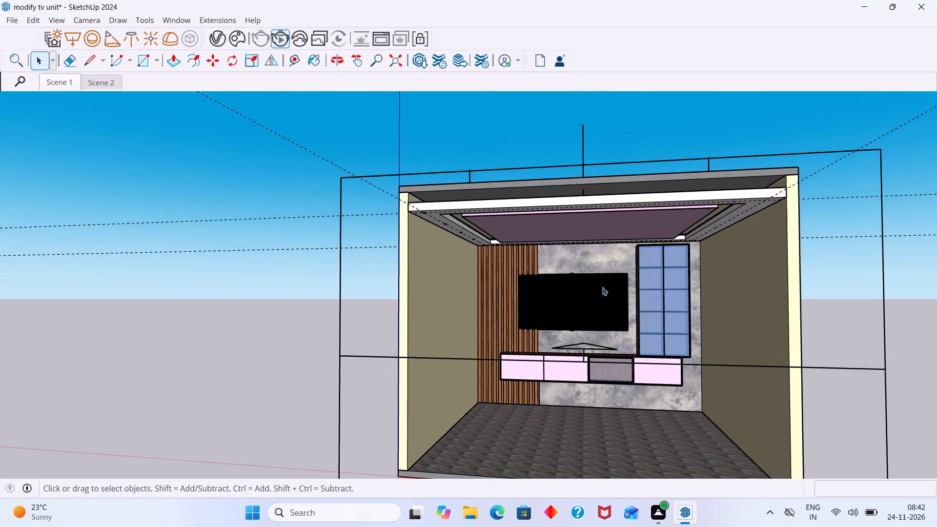
pyautogui.moveTo(598, 284); pyautogui.dragTo(576, 251, button='middle')
pyautogui.scroll(11, 430, 263)
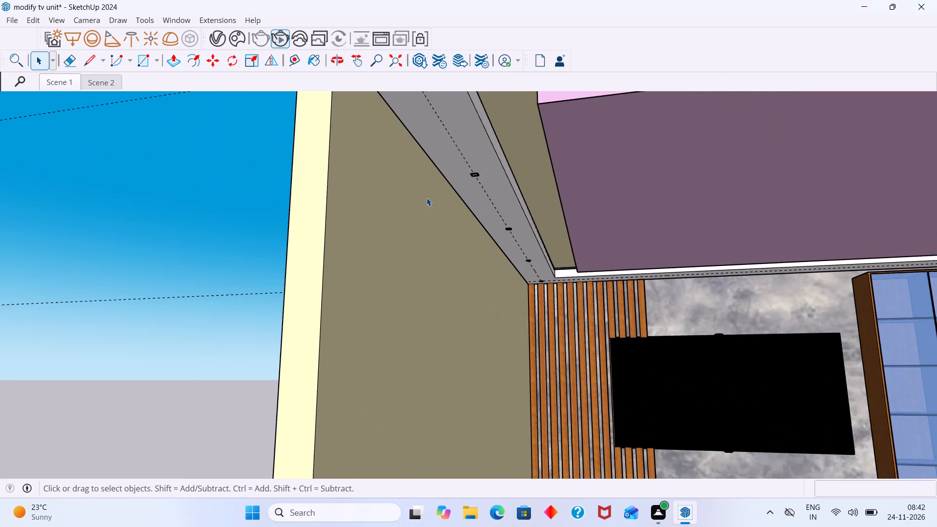
pyautogui.scroll(-7, 427, 198)
pyautogui.moveTo(462, 212); pyautogui.dragTo(468, 265, button='middle')
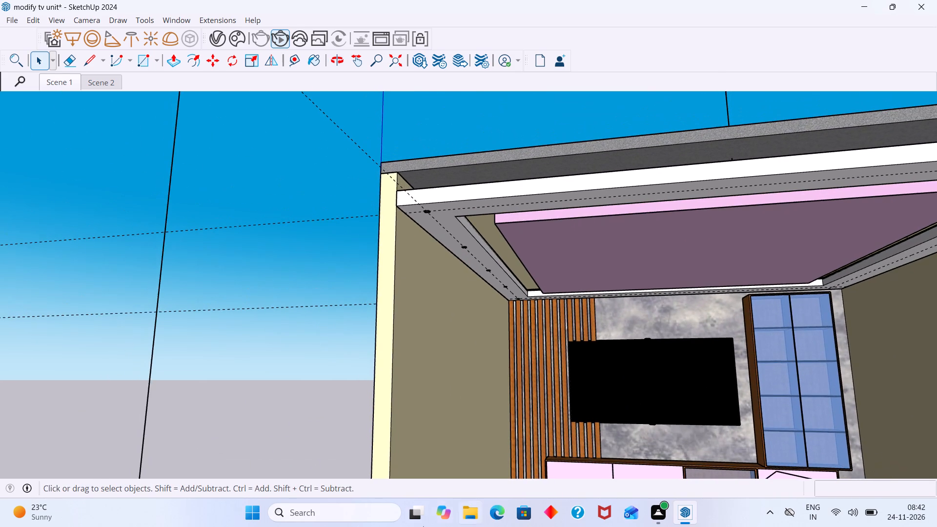
pyautogui.moveTo(395, 477); pyautogui.dragTo(393, 429, button='middle')
pyautogui.scroll(5, 436, 250)
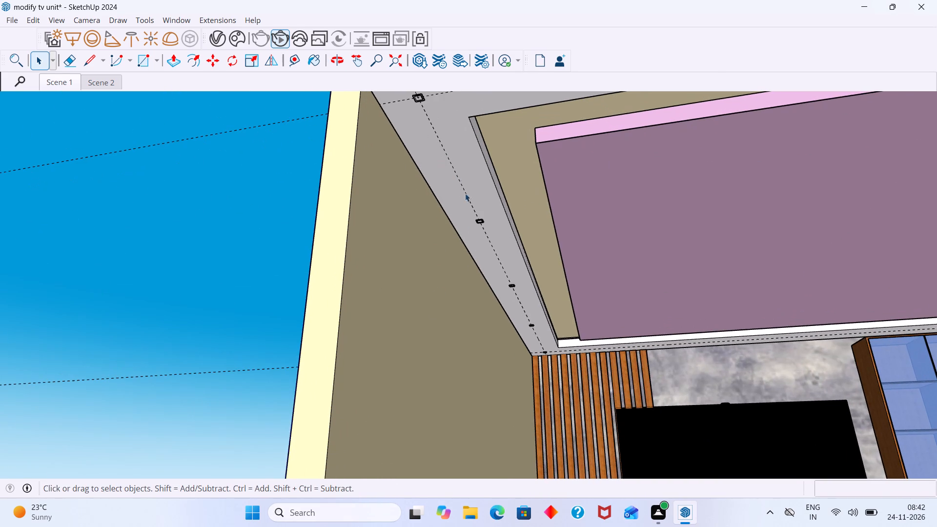
pyautogui.moveTo(486, 273); pyautogui.dragTo(455, 366, button='middle')
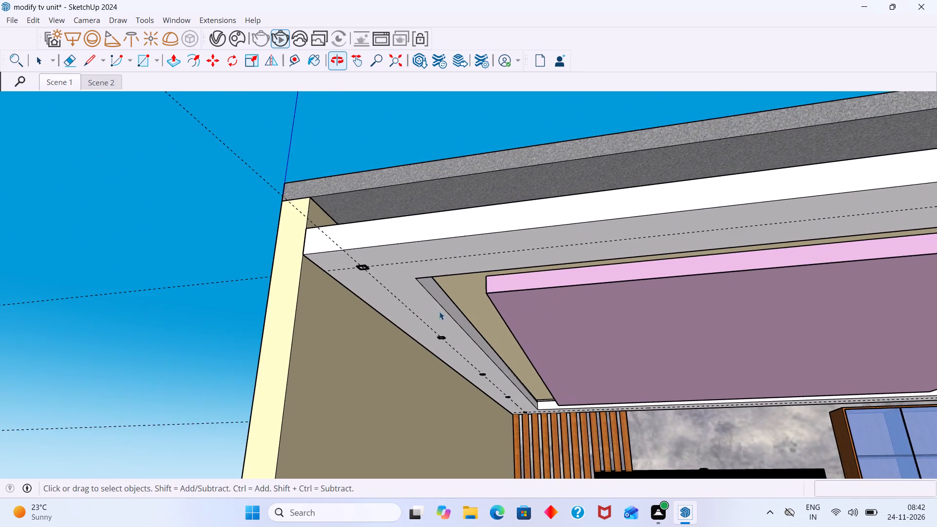
pyautogui.scroll(1, 403, 251)
pyautogui.moveTo(381, 261); pyautogui.dragTo(391, 239, button='middle')
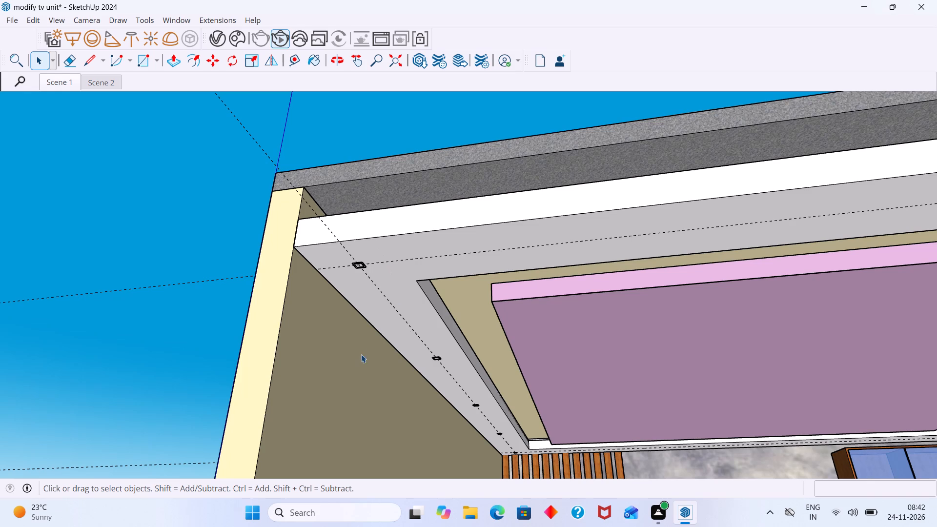
pyautogui.moveTo(424, 239); pyautogui.dragTo(610, 142, button='middle')
pyautogui.scroll(4, 404, 206)
pyautogui.moveTo(403, 205); pyautogui.dragTo(314, 204, button='middle')
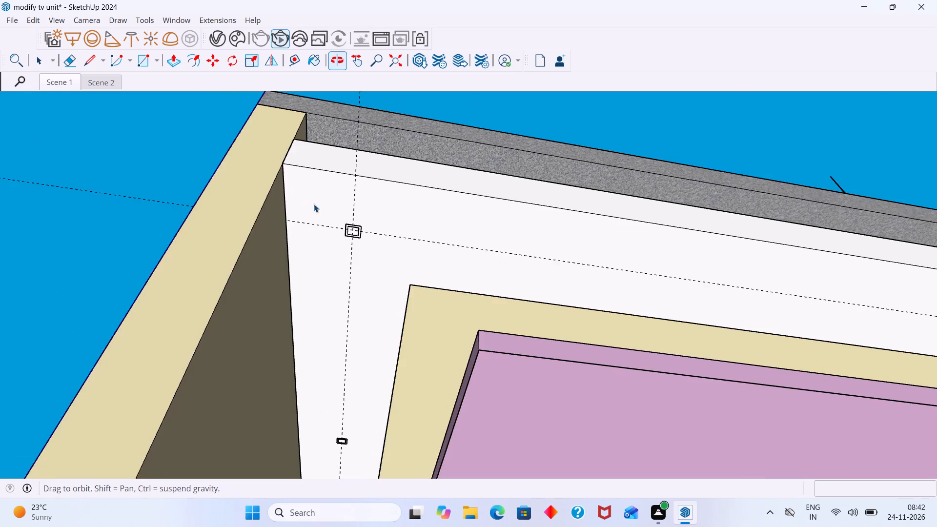
pyautogui.moveTo(314, 204); pyautogui.dragTo(301, 205, button='middle')
pyautogui.scroll(-11, 344, 203)
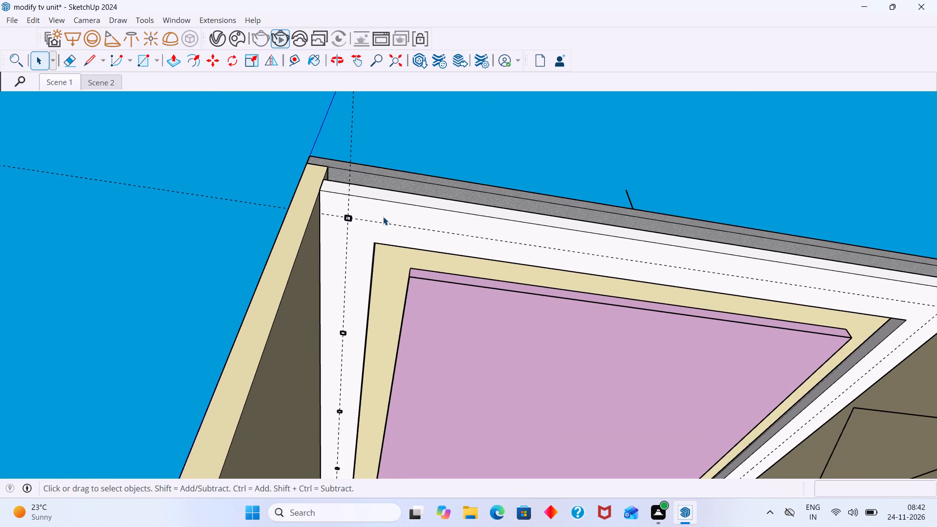
pyautogui.keyDown('shift'); pyautogui.moveTo(381, 217); pyautogui.dragTo(294, 219, button='middle'); pyautogui.keyUp('shift')
pyautogui.scroll(19, 270, 221)
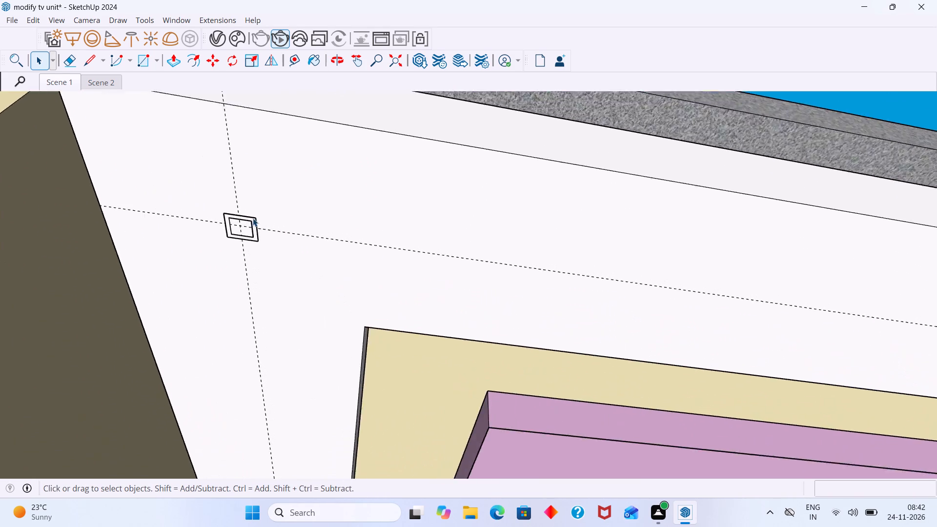
pyautogui.scroll(7, 253, 218)
pyautogui.click(251, 217)
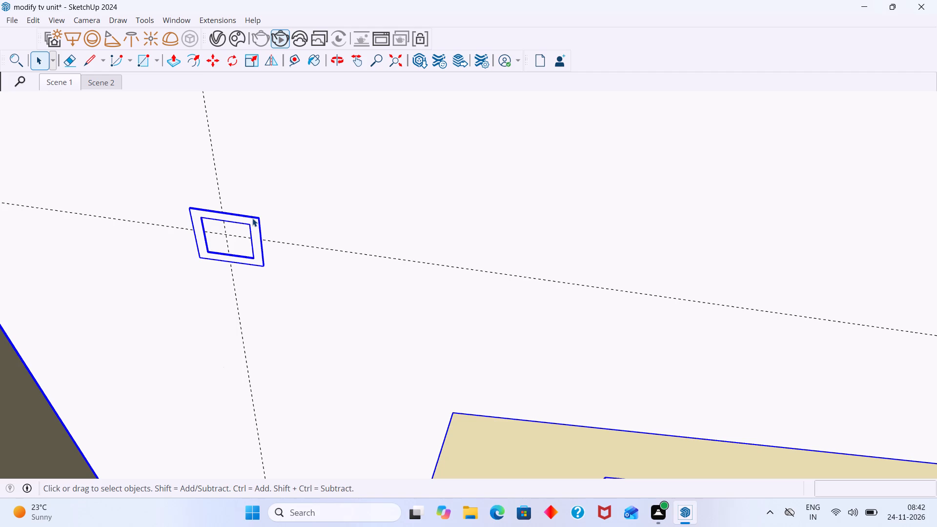
pyautogui.press('m')
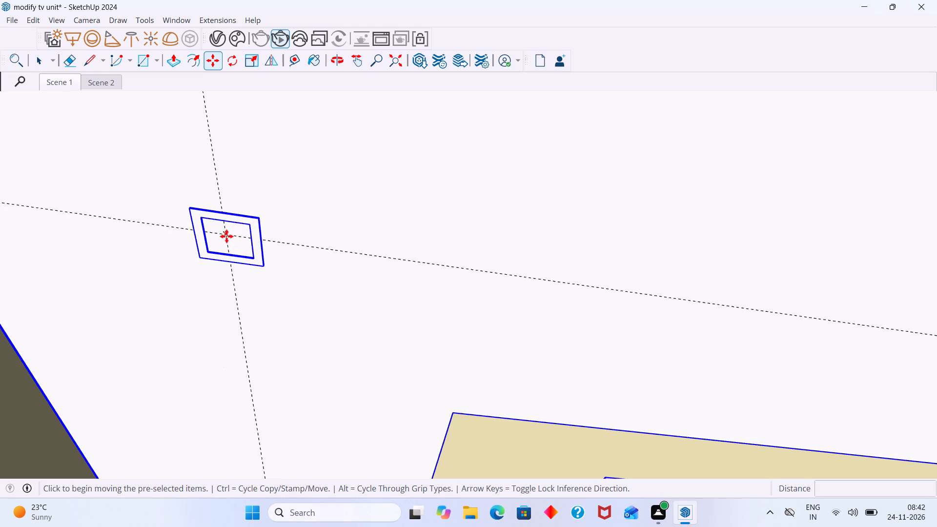
pyautogui.press('space')
pyautogui.doubleClick(251, 228)
# Copy the slat-side front corner light fixture about 24' 10 1/4" along the front guide to the guide intersection on the cabinet side.
pyautogui.click(254, 227)
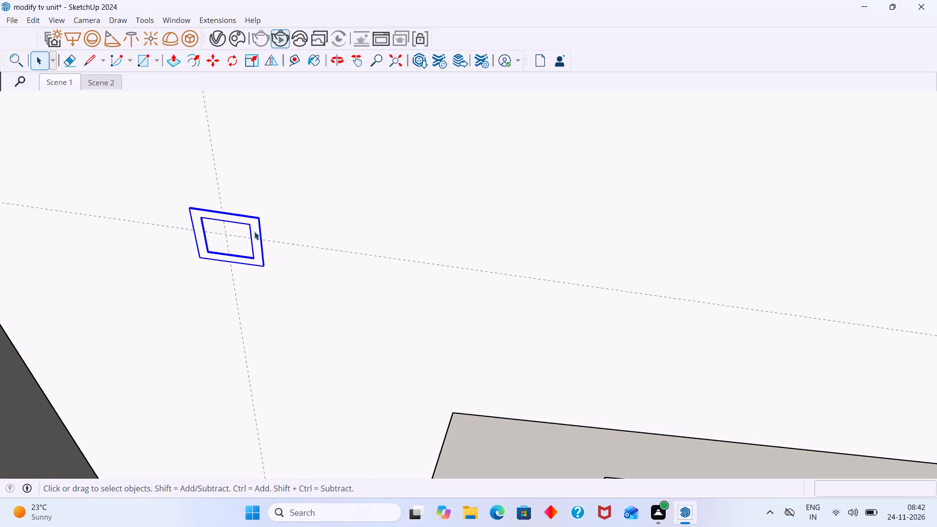
pyautogui.press('m')
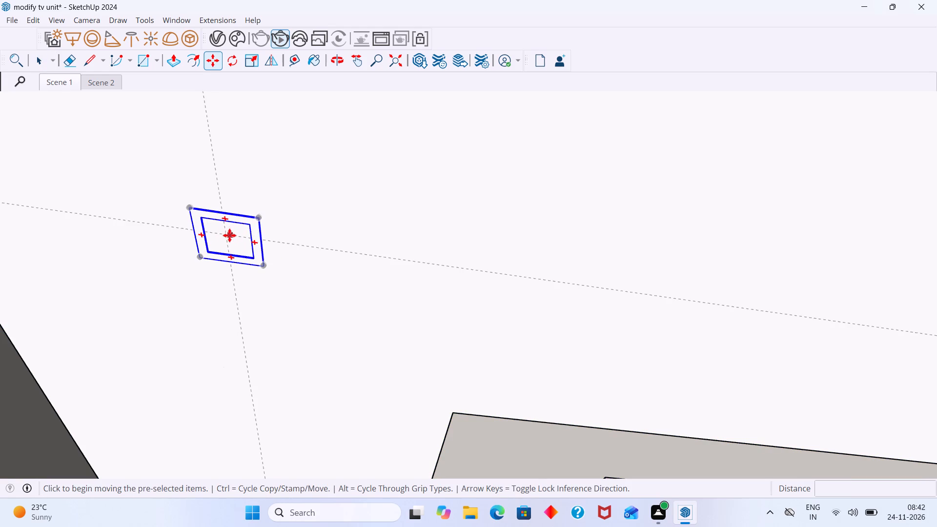
pyautogui.click(225, 235)
pyautogui.scroll(-4, 507, 267)
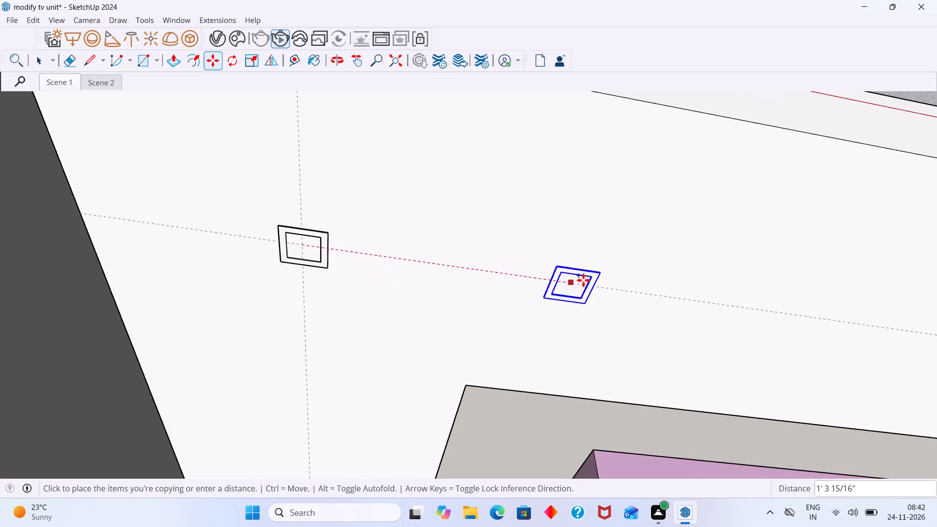
pyautogui.scroll(-4, 583, 280)
pyautogui.moveTo(644, 310); pyautogui.dragTo(51, 201, button='middle')
pyautogui.scroll(-7, 441, 226)
pyautogui.moveTo(723, 254); pyautogui.dragTo(164, 205, button='middle')
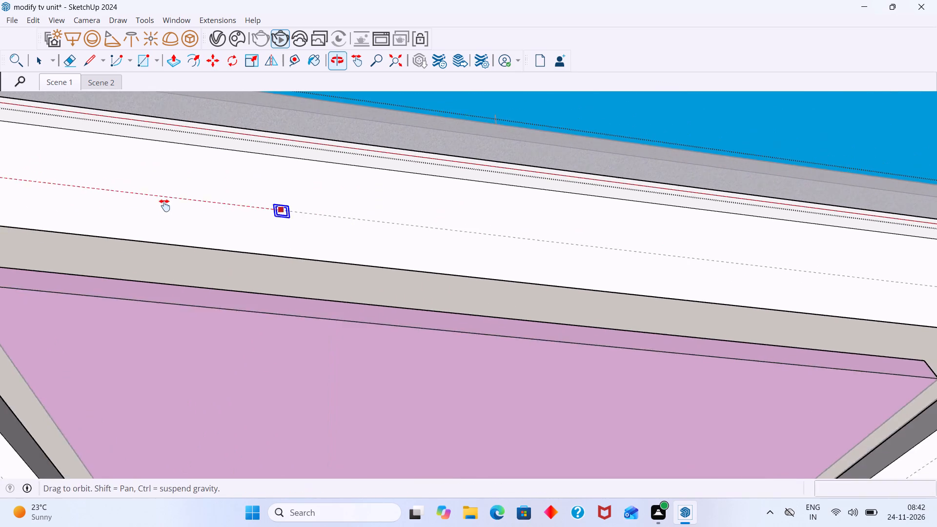
pyautogui.moveTo(164, 205); pyautogui.dragTo(155, 205, button='middle')
pyautogui.moveTo(579, 254); pyautogui.dragTo(232, 228, button='middle')
pyautogui.scroll(10, 741, 244)
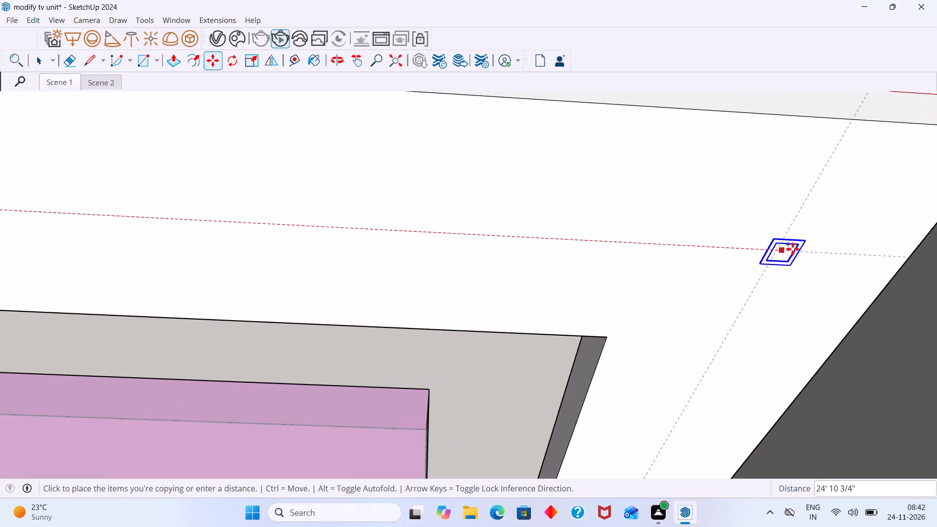
pyautogui.scroll(5, 793, 249)
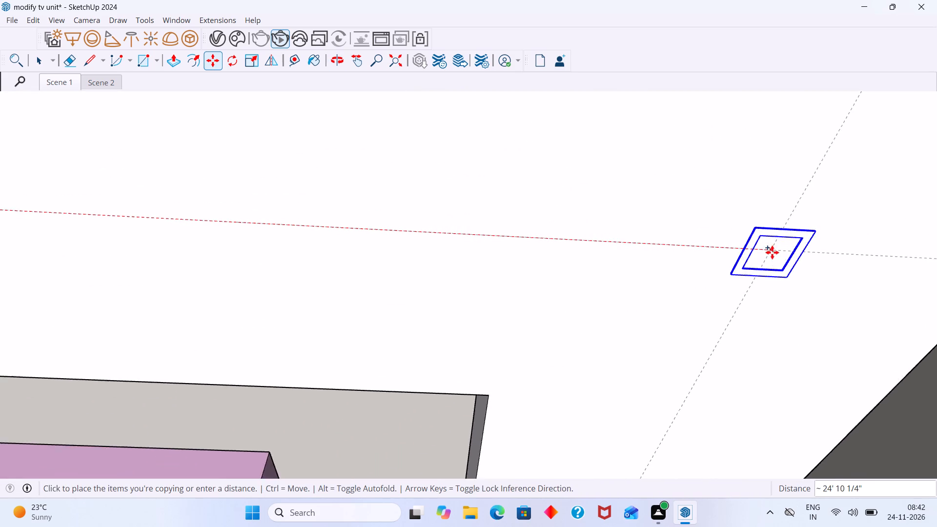
pyautogui.scroll(8, 772, 252)
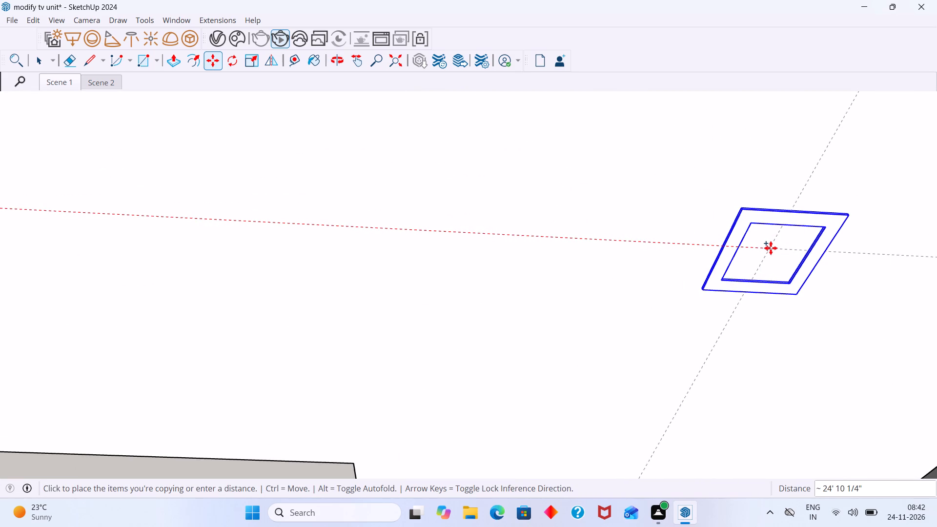
pyautogui.click(771, 248)
# Copy the new corner fixture about 25' 10 1/16" along the cabinet-side guide to the TV-wall intersection, dividing the distance by 4 for an even array.
pyautogui.click(768, 250)
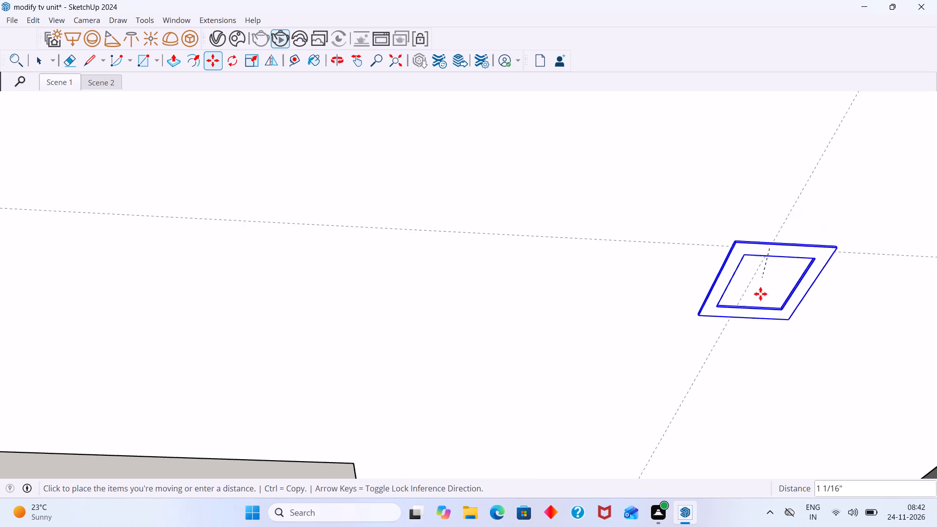
pyautogui.scroll(-14, 743, 323)
pyautogui.moveTo(737, 341); pyautogui.dragTo(724, 253, button='middle')
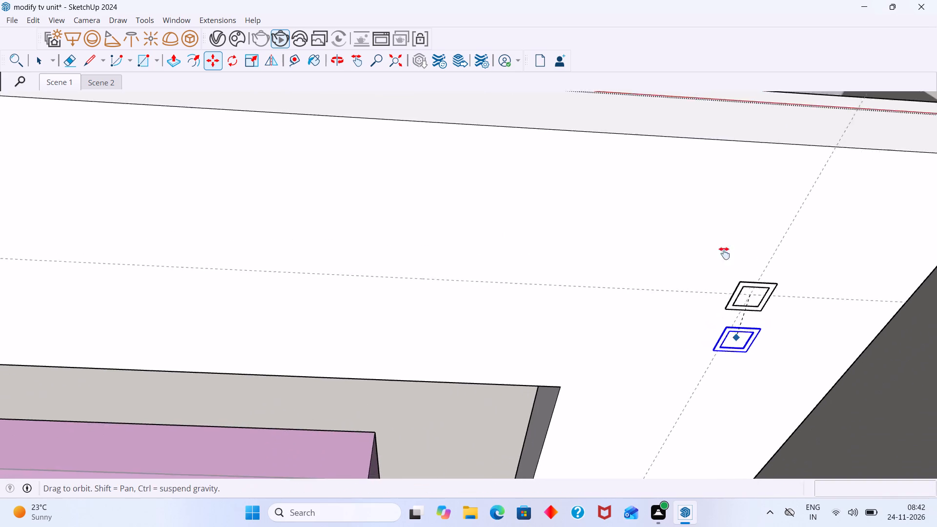
pyautogui.moveTo(724, 253); pyautogui.dragTo(702, 7, button='middle')
pyautogui.scroll(-19, 648, 147)
pyautogui.moveTo(621, 306); pyautogui.dragTo(638, 183, button='middle')
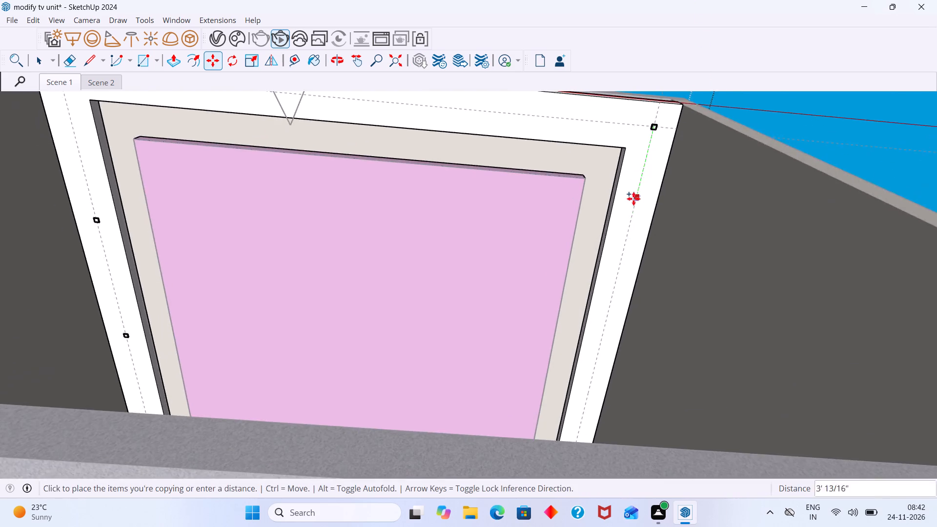
pyautogui.scroll(-8, 633, 199)
pyautogui.moveTo(628, 211); pyautogui.dragTo(636, 360, button='middle')
pyautogui.scroll(19, 611, 345)
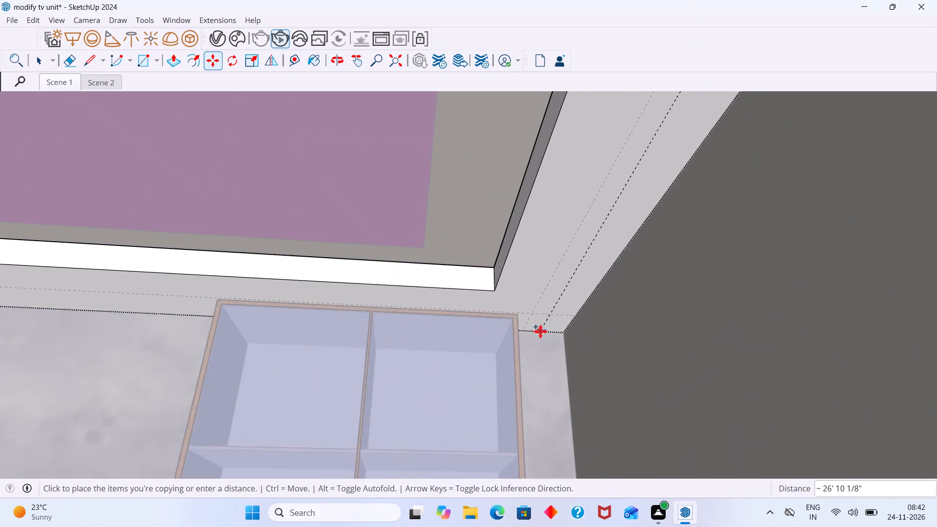
pyautogui.scroll(18, 540, 331)
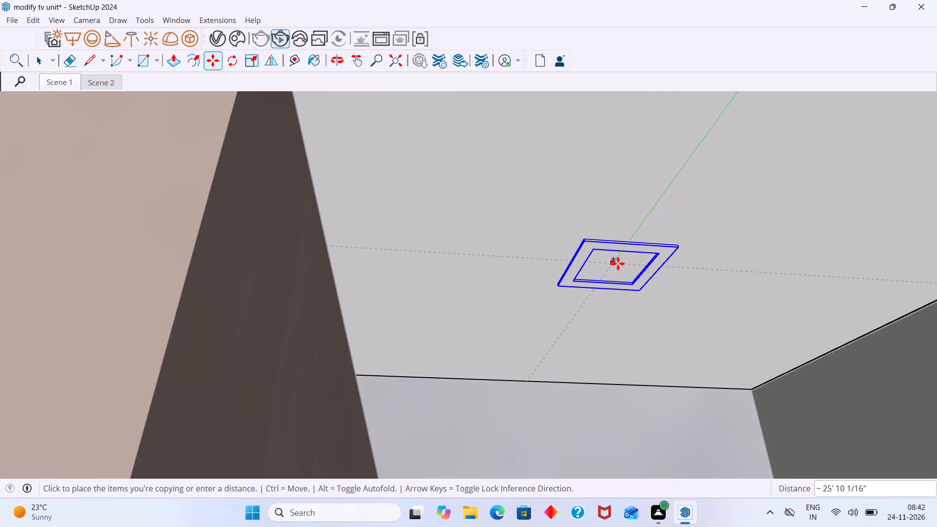
pyautogui.click(615, 263)
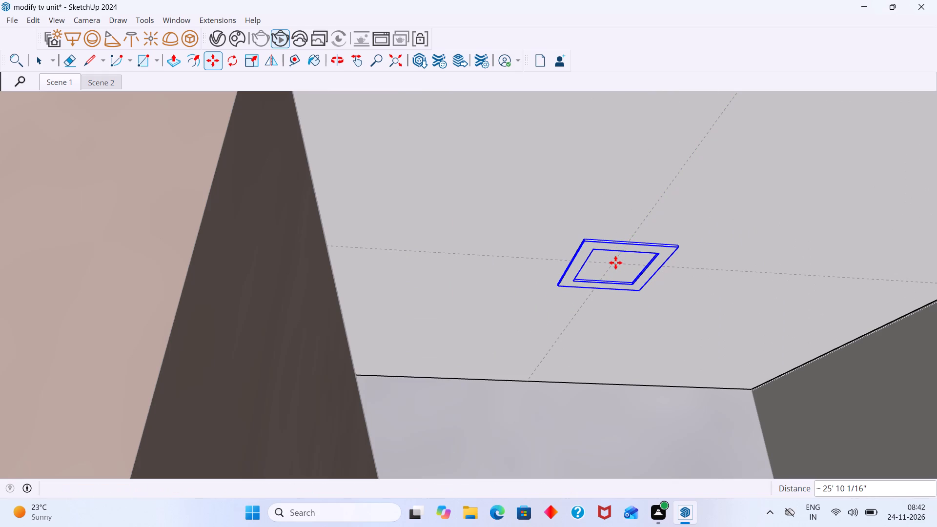
pyautogui.write('/4')
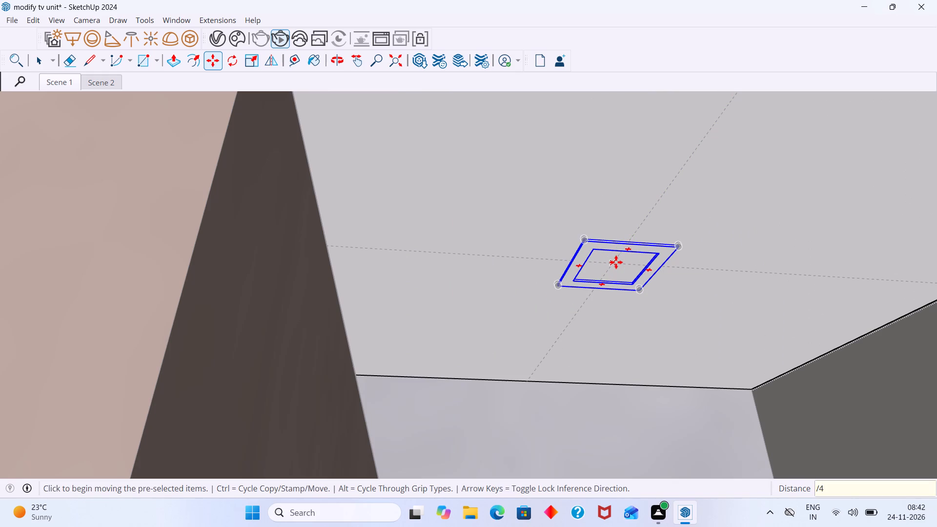
pyautogui.press('Return')
# Exit the false ceiling group to return to the whole model.
pyautogui.scroll(-20, 685, 252)
pyautogui.scroll(-13, 685, 252)
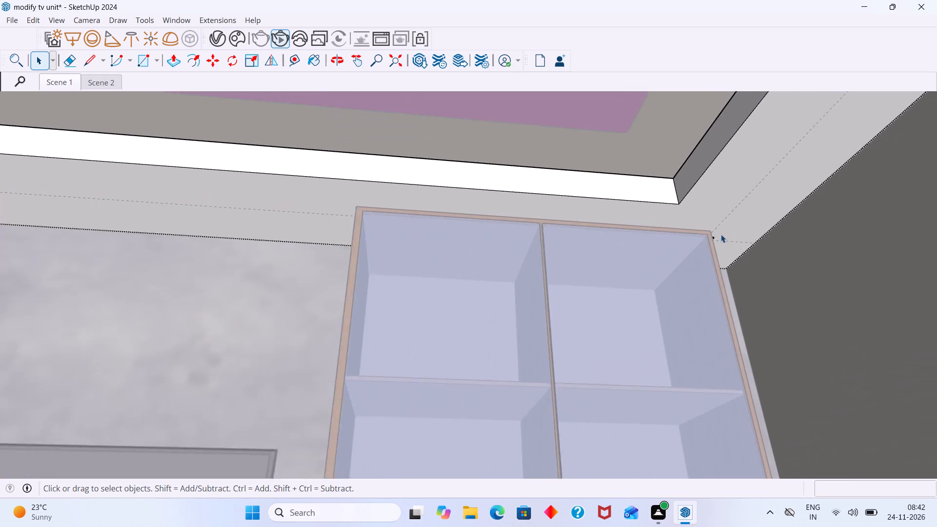
pyautogui.scroll(-20, 721, 234)
pyautogui.scroll(-3, 721, 234)
pyautogui.scroll(-7, 772, 170)
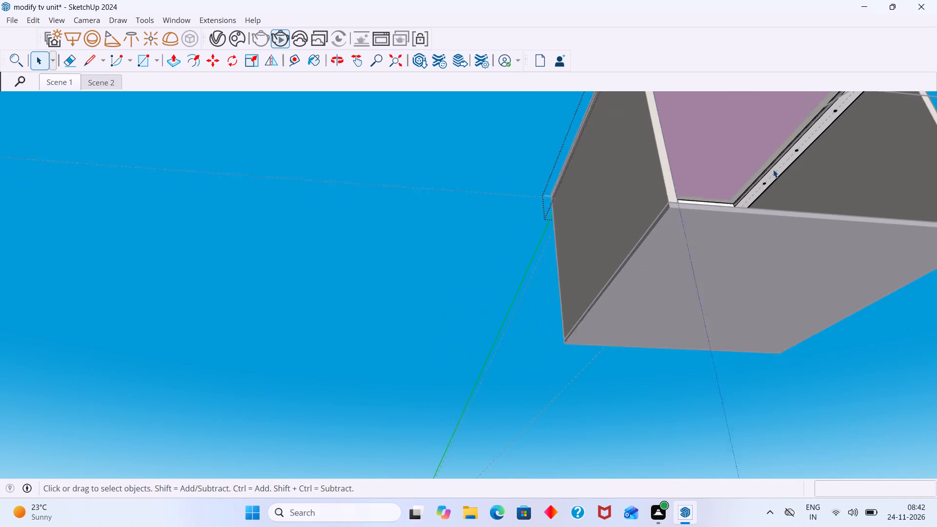
pyautogui.scroll(-4, 811, 141)
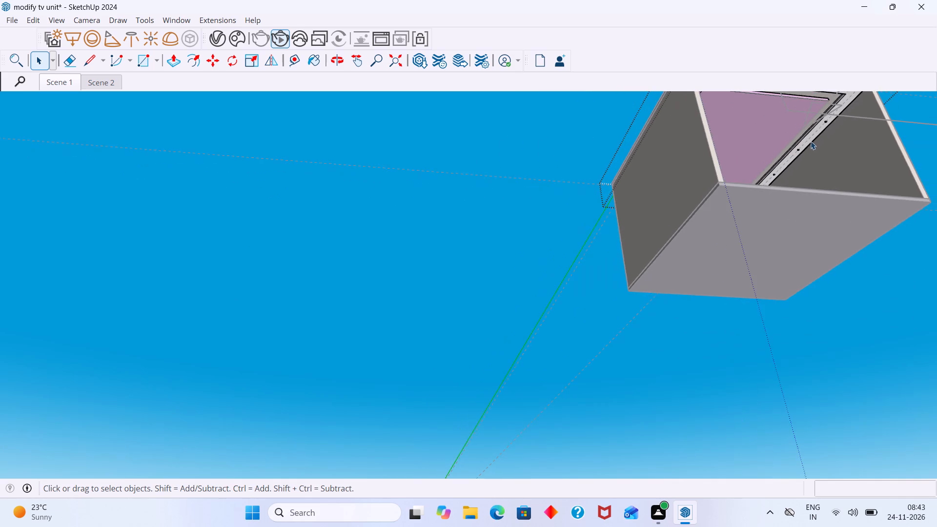
pyautogui.moveTo(777, 166); pyautogui.dragTo(602, 245, button='middle')
pyautogui.scroll(-14, 641, 239)
pyautogui.click(794, 220)
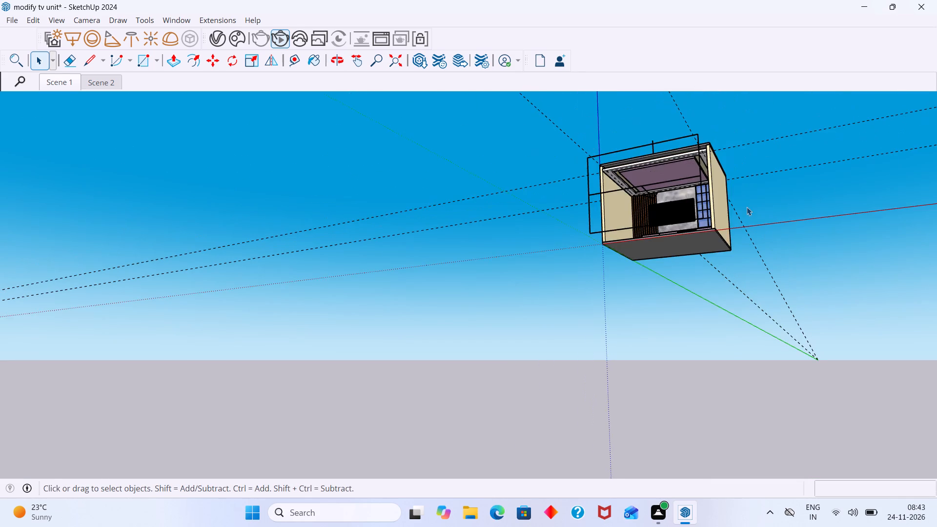
# Examine the light fixture layout along both sides of the false ceiling.
pyautogui.moveTo(745, 207); pyautogui.dragTo(786, 354, button='middle')
pyautogui.scroll(-2, 754, 271)
pyautogui.moveTo(768, 225); pyautogui.dragTo(805, 315, button='middle')
pyautogui.scroll(3, 719, 129)
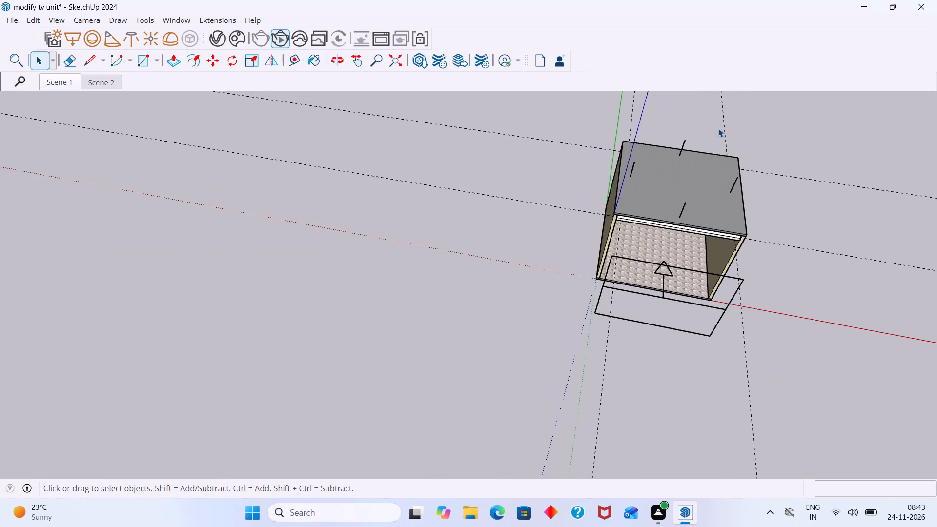
pyautogui.moveTo(701, 235); pyautogui.dragTo(689, 32, button='middle')
pyautogui.moveTo(667, 197); pyautogui.dragTo(663, 121, button='middle')
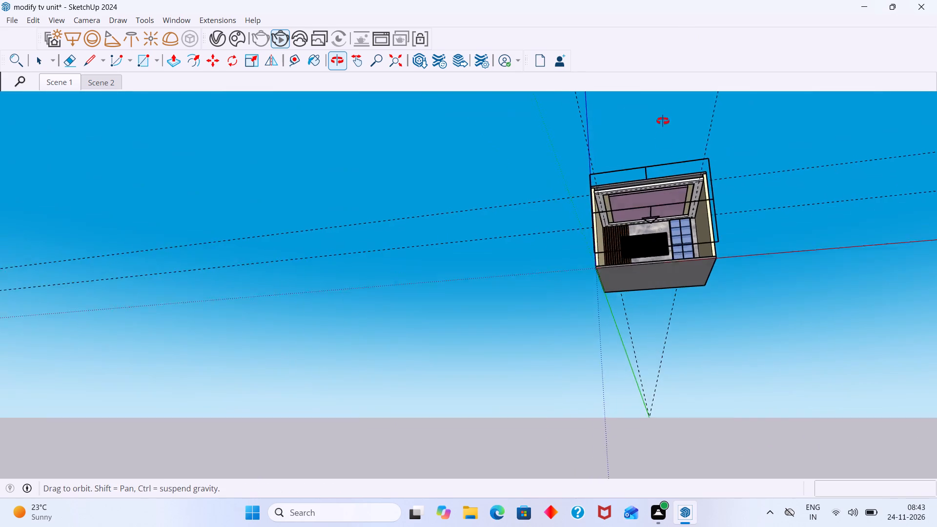
pyautogui.moveTo(663, 121); pyautogui.dragTo(663, 99, button='middle')
pyautogui.scroll(20, 597, 179)
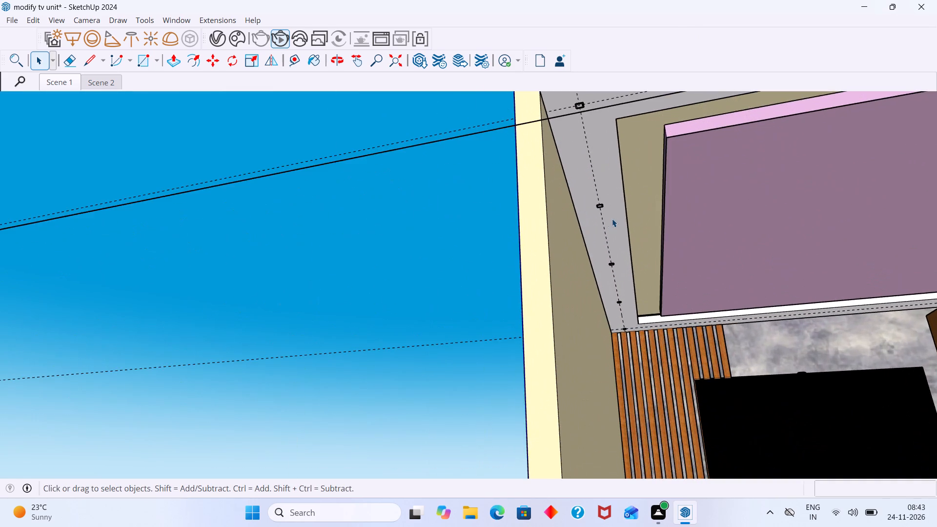
pyautogui.scroll(3, 613, 219)
pyautogui.scroll(-17, 614, 218)
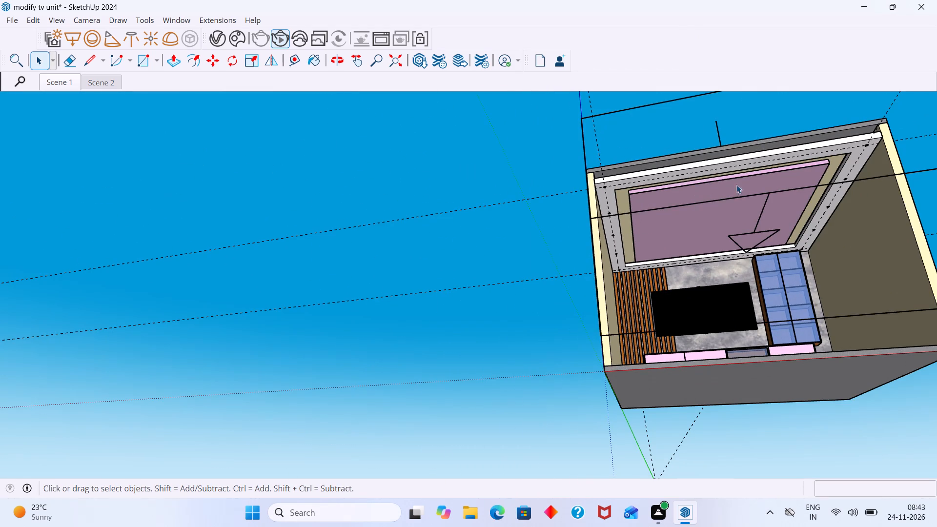
pyautogui.scroll(2, 745, 179)
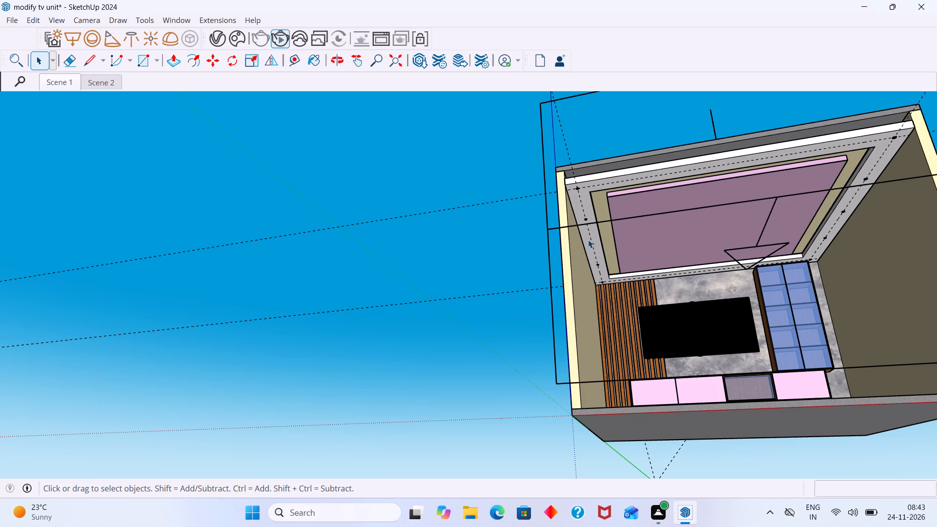
pyautogui.scroll(5, 588, 240)
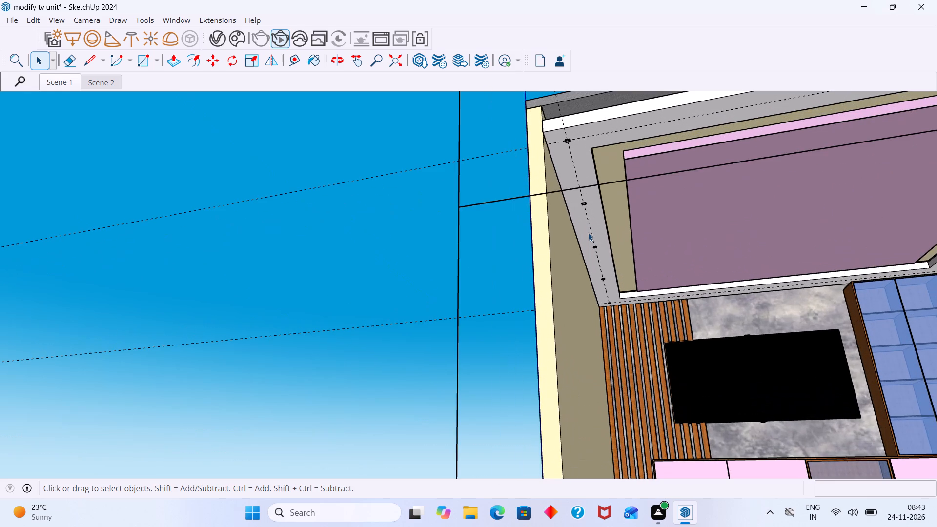
# Erase the four dashed construction guides used to lay out the false ceiling lights, where they extend outside the room.
pyautogui.scroll(18, 562, 154)
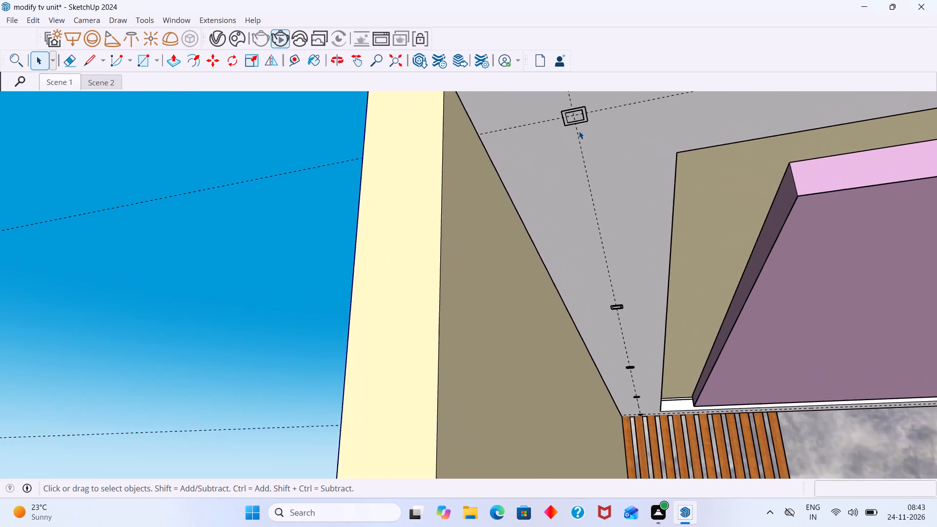
pyautogui.scroll(-20, 579, 131)
pyautogui.scroll(-20, 579, 131)
pyautogui.scroll(-3, 579, 131)
pyautogui.scroll(-3, 617, 154)
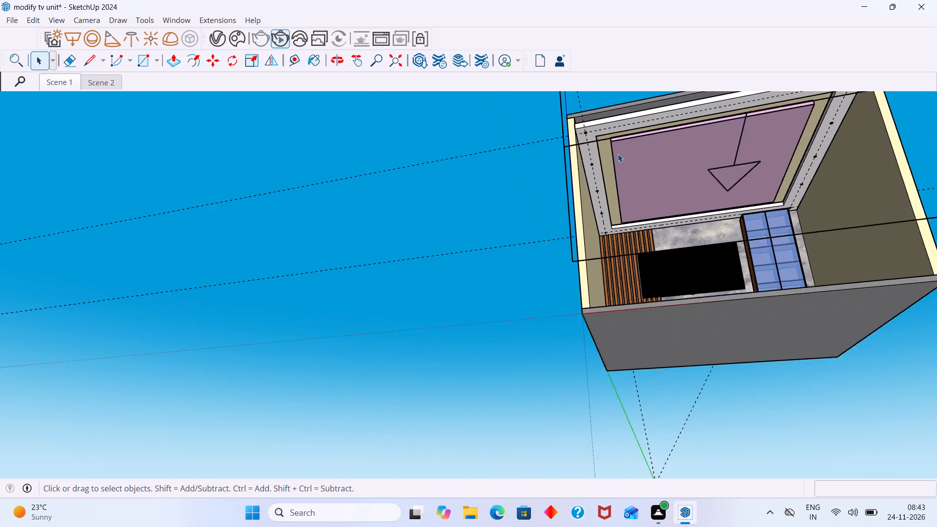
pyautogui.scroll(-6, 618, 154)
pyautogui.moveTo(620, 155); pyautogui.dragTo(628, 399, button='middle')
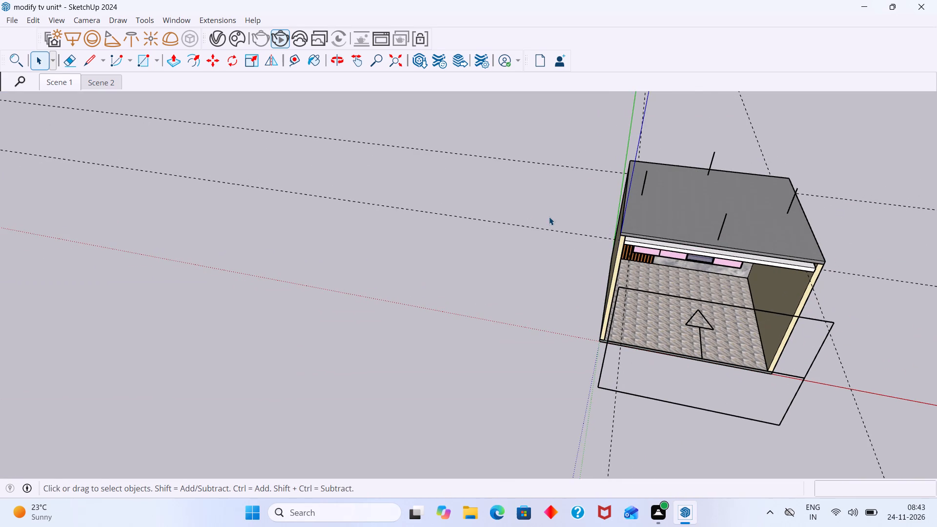
pyautogui.tripleClick(556, 229)
pyautogui.doubleClick(552, 232)
pyautogui.scroll(3, 552, 226)
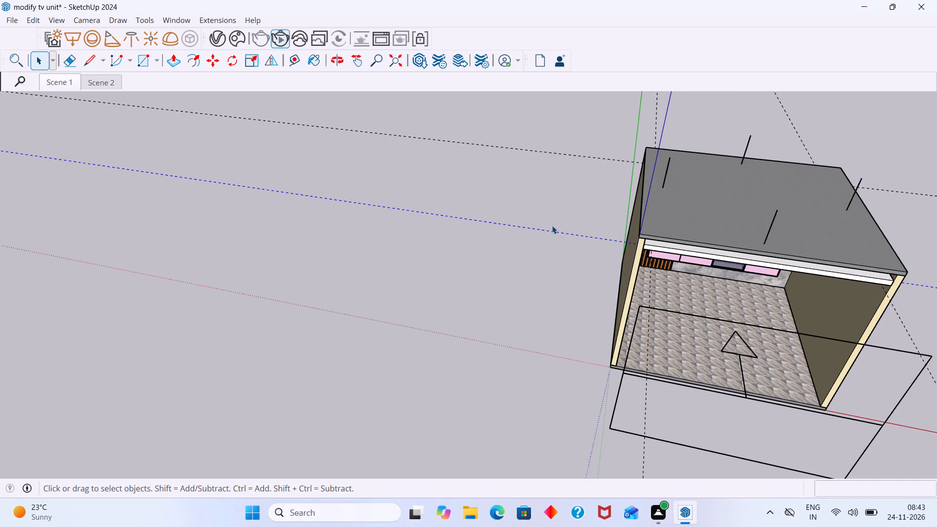
pyautogui.press('e')
pyautogui.moveTo(518, 251); pyautogui.dragTo(560, 104)
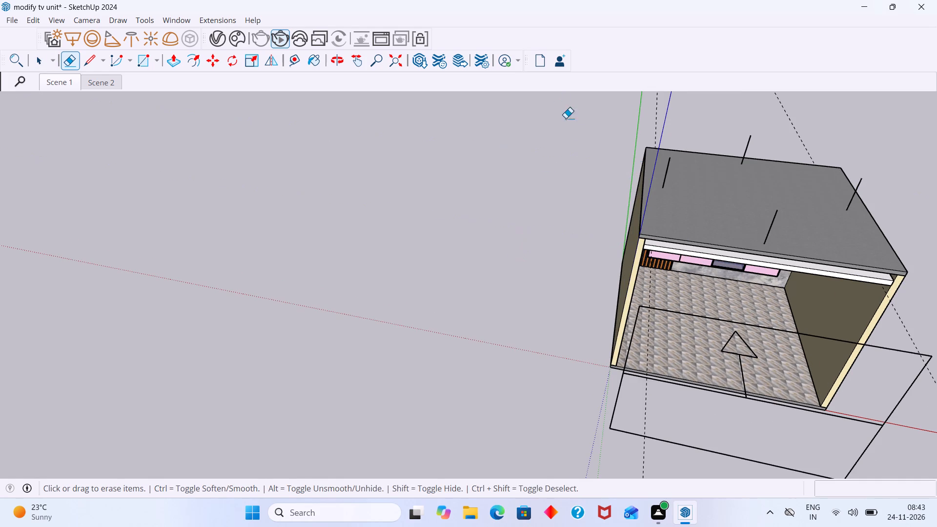
pyautogui.moveTo(860, 97); pyautogui.dragTo(661, 111)
pyautogui.moveTo(661, 111); pyautogui.dragTo(659, 111)
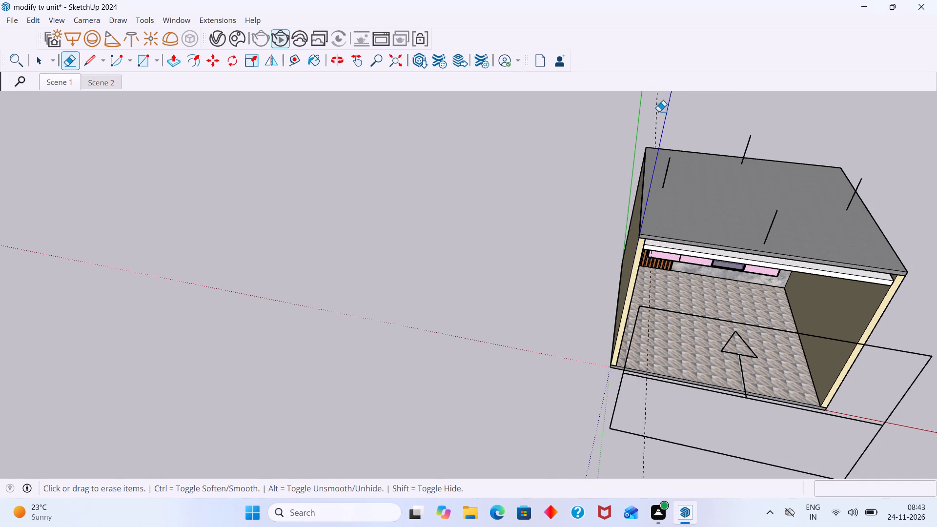
pyautogui.moveTo(659, 111); pyautogui.dragTo(647, 115)
pyautogui.press('space')
# Examine the room with its ceiling lights from the front, from below and from the outer side.
pyautogui.scroll(-8, 635, 181)
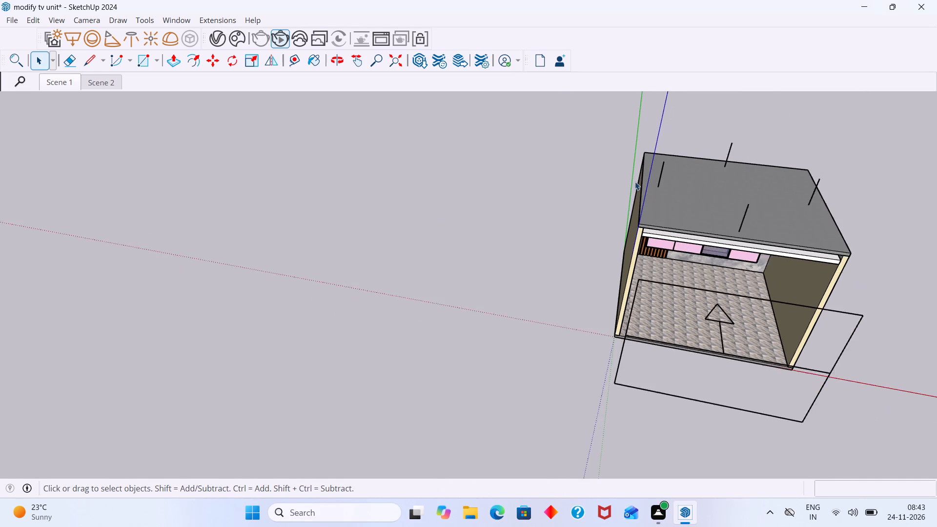
pyautogui.scroll(-6, 635, 182)
pyautogui.moveTo(647, 300); pyautogui.dragTo(669, 161, button='middle')
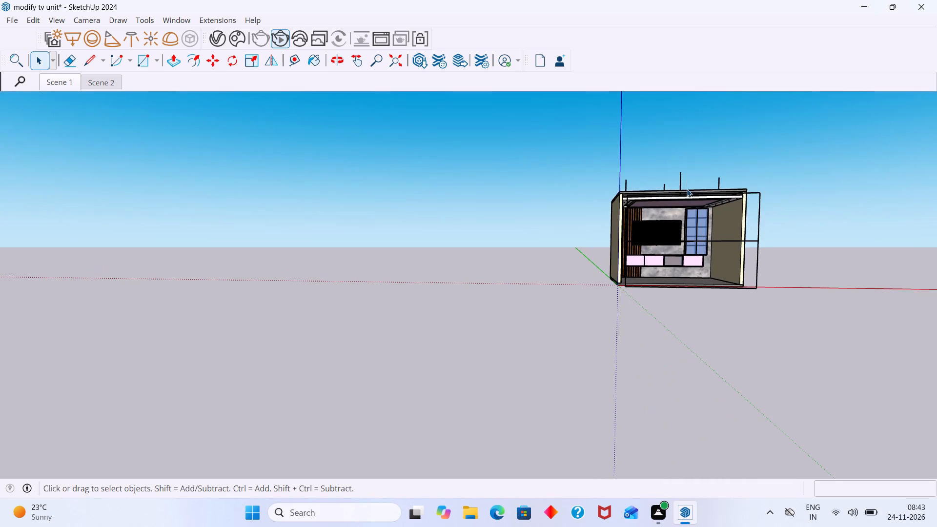
pyautogui.scroll(4, 687, 190)
pyautogui.moveTo(702, 203); pyautogui.dragTo(715, 158, button='middle')
pyautogui.scroll(2, 720, 188)
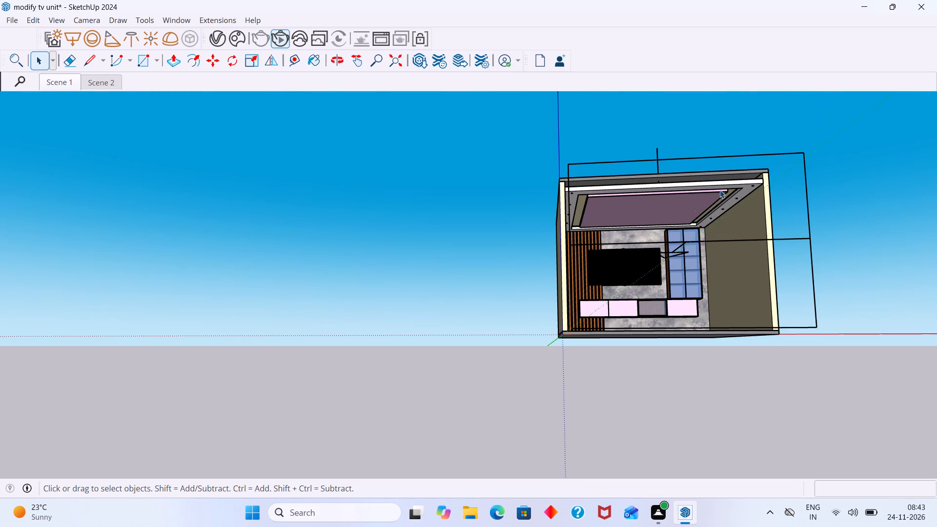
pyautogui.scroll(11, 700, 209)
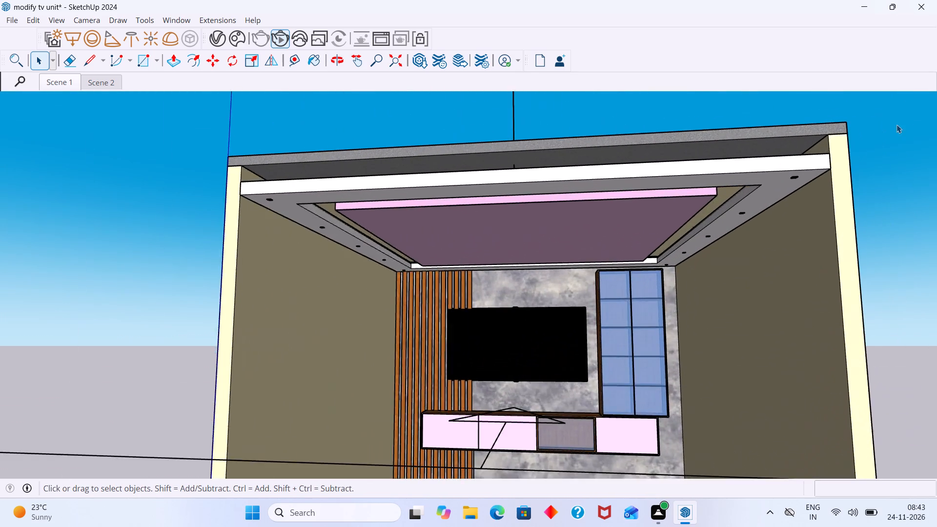
pyautogui.scroll(6, 896, 124)
pyautogui.scroll(-20, 845, 120)
pyautogui.scroll(-8, 845, 120)
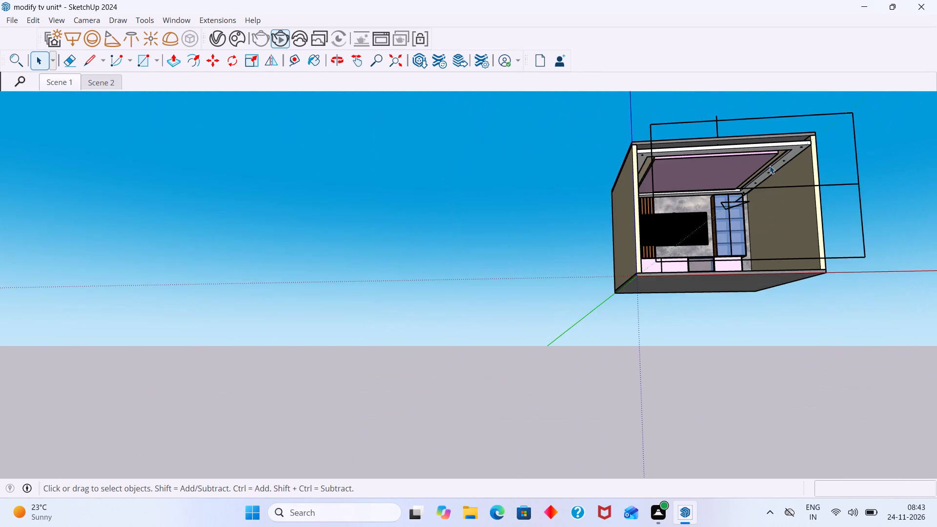
pyautogui.moveTo(753, 199); pyautogui.dragTo(742, 265, button='middle')
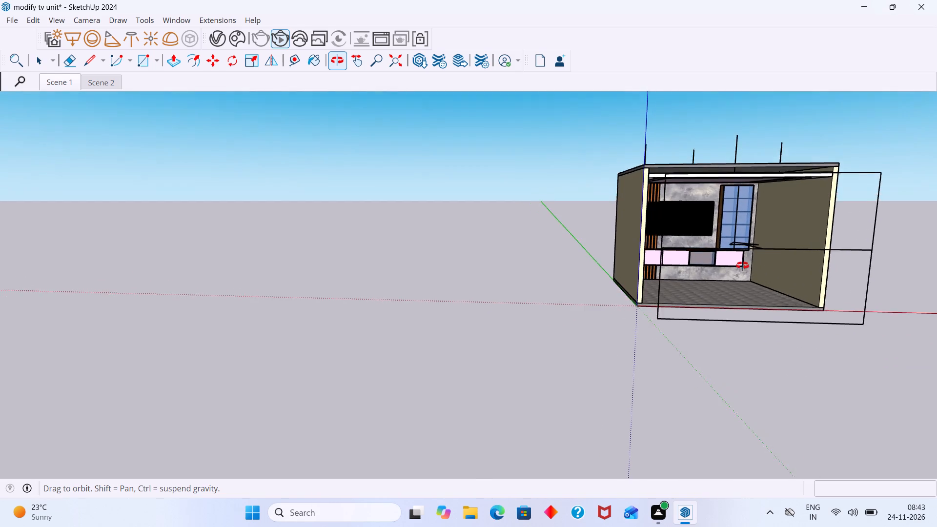
pyautogui.moveTo(742, 265); pyautogui.dragTo(528, 261, button='middle')
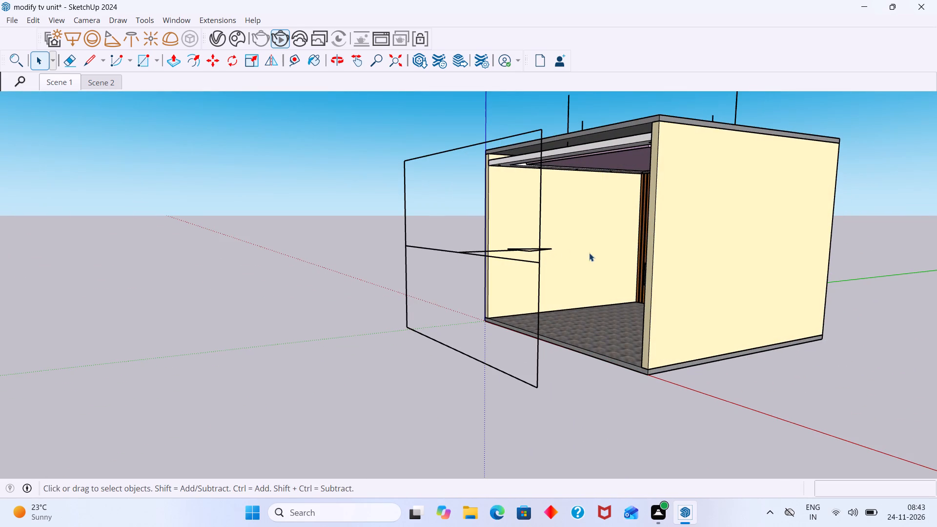
pyautogui.moveTo(594, 259); pyautogui.dragTo(692, 330, button='middle')
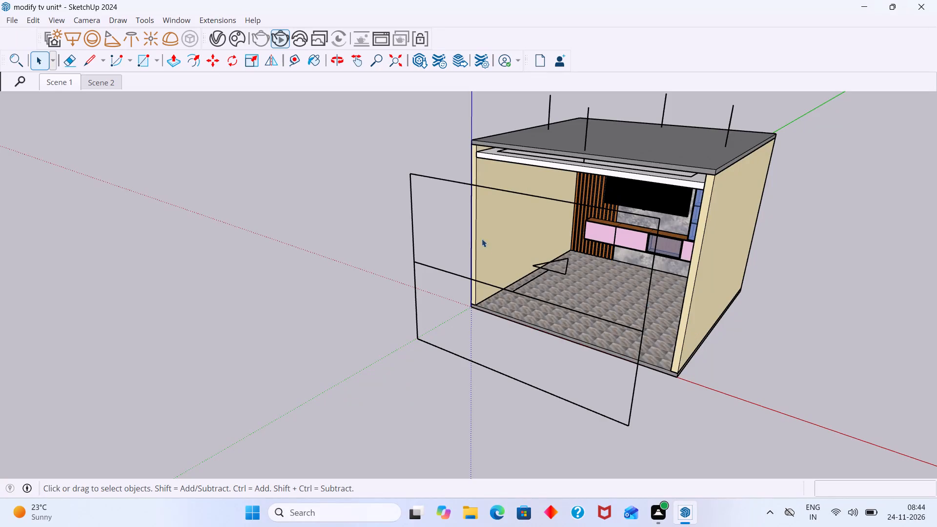
# Open the room walls group for editing and select the inner face of the slat-side wall.
pyautogui.scroll(-1, 498, 227)
pyautogui.moveTo(495, 227); pyautogui.dragTo(326, 176, button='middle')
pyautogui.scroll(3, 519, 231)
pyautogui.moveTo(521, 231); pyautogui.dragTo(580, 272, button='middle')
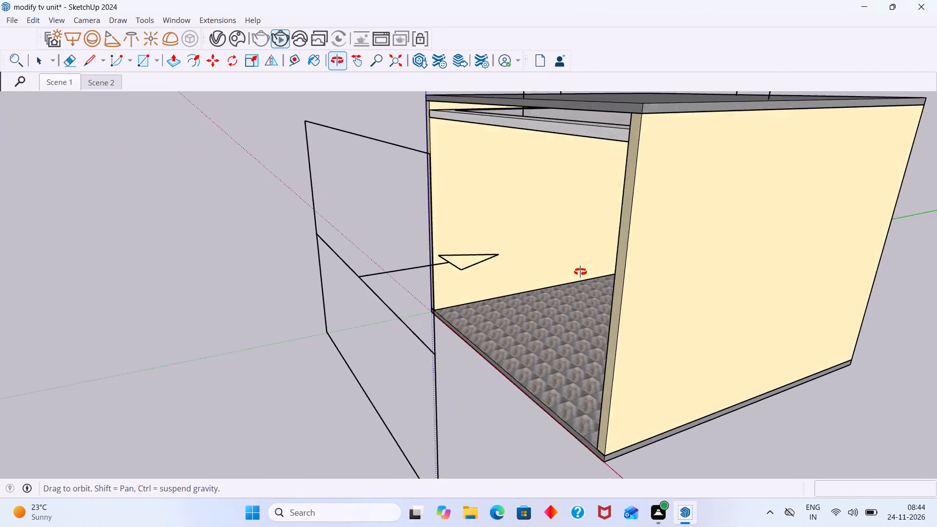
pyautogui.moveTo(580, 272); pyautogui.dragTo(574, 268, button='middle')
pyautogui.scroll(-1, 580, 272)
pyautogui.scroll(9, 514, 230)
pyautogui.doubleClick(514, 228)
pyautogui.click(517, 230)
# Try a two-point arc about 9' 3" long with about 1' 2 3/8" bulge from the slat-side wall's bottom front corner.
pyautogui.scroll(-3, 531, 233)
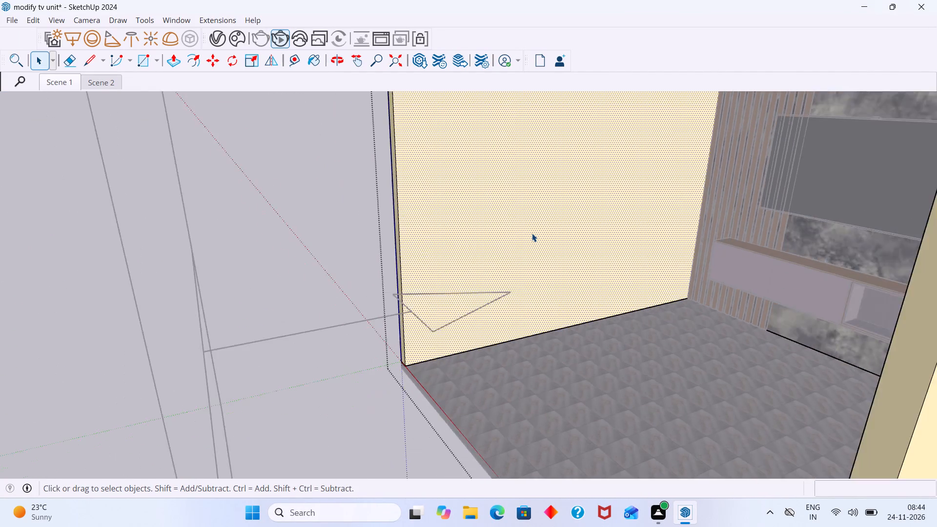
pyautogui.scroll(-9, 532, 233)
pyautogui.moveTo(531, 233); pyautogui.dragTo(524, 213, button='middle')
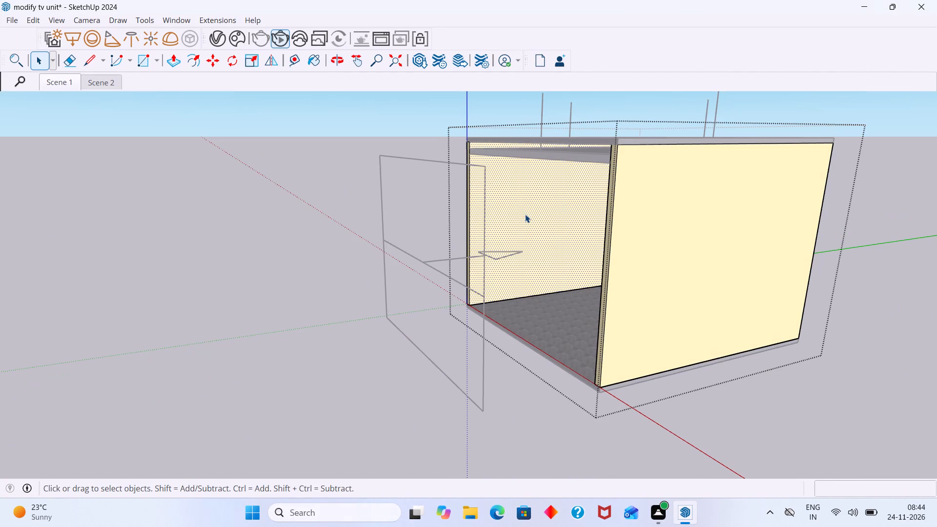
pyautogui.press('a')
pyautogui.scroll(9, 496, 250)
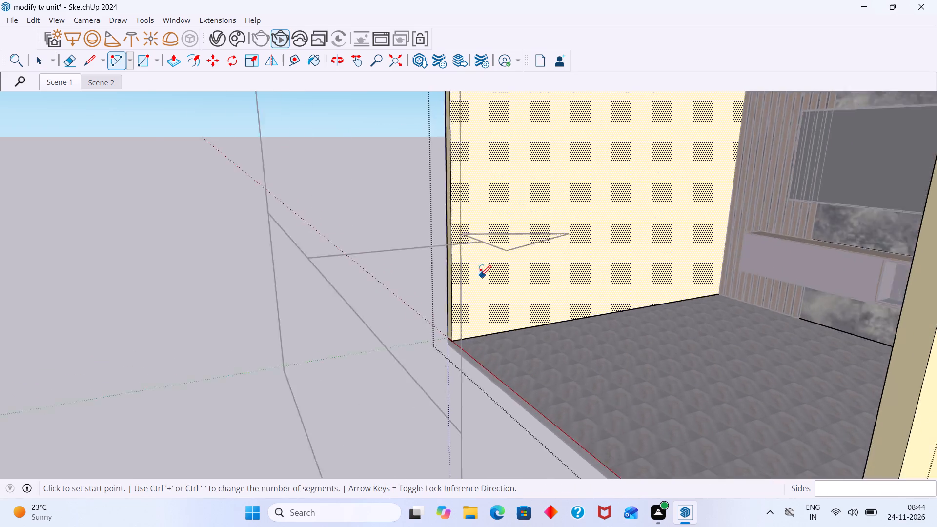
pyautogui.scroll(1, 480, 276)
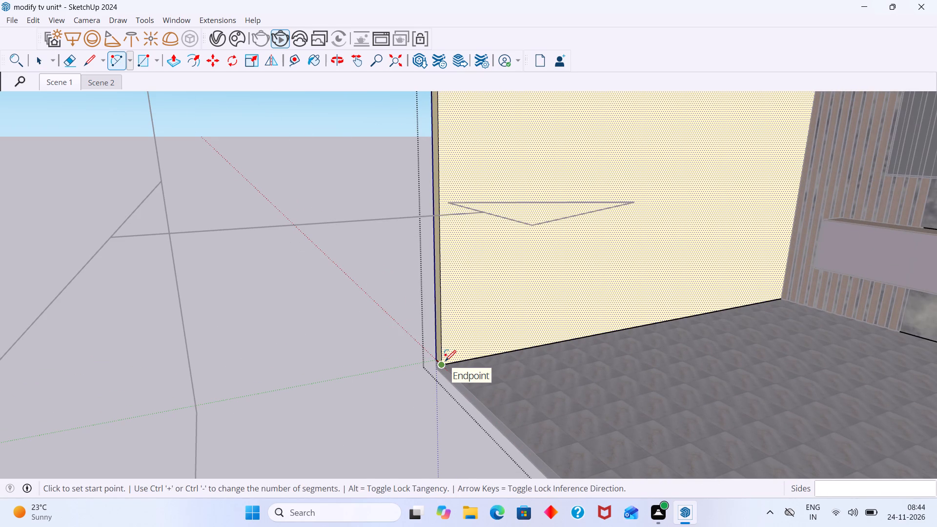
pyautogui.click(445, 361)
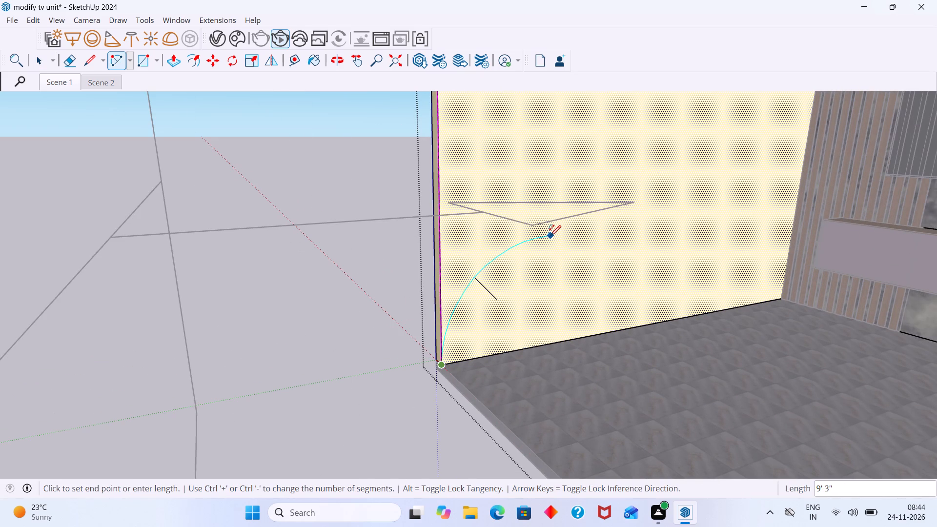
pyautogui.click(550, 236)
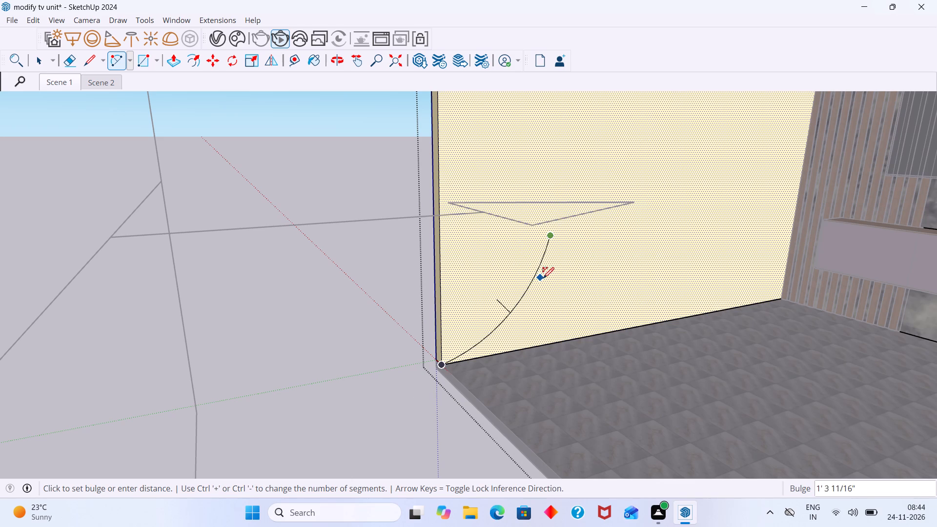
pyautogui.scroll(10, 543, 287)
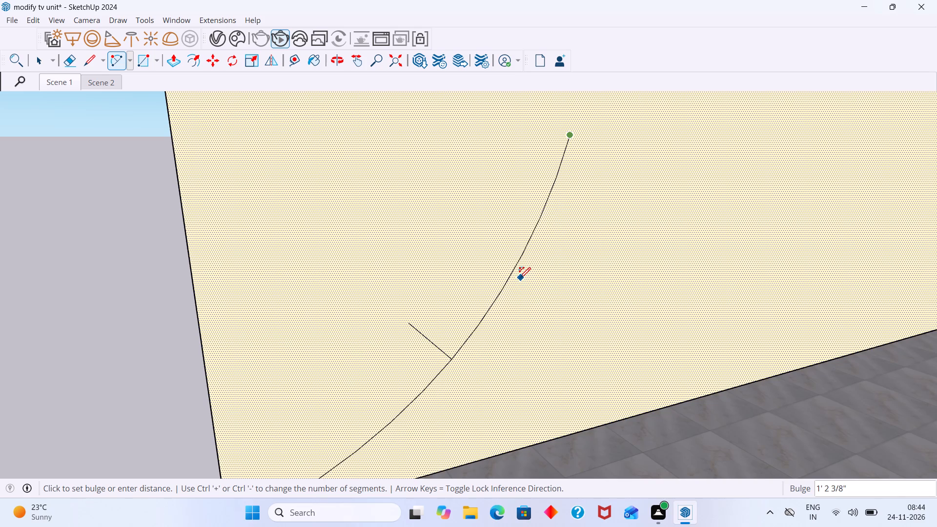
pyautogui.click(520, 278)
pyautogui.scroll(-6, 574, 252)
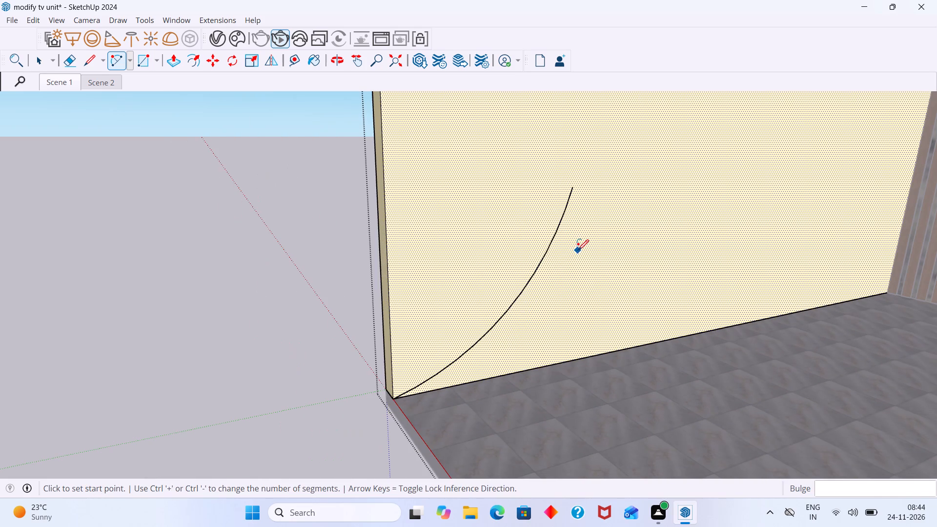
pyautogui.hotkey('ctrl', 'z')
# Draw a tangent two-point arc about 10' 8 11/16" long from the slat-side wall's front edge, just above the floor, onto its inner face.
pyautogui.scroll(-4, 560, 258)
pyautogui.moveTo(515, 293); pyautogui.dragTo(435, 286, button='middle')
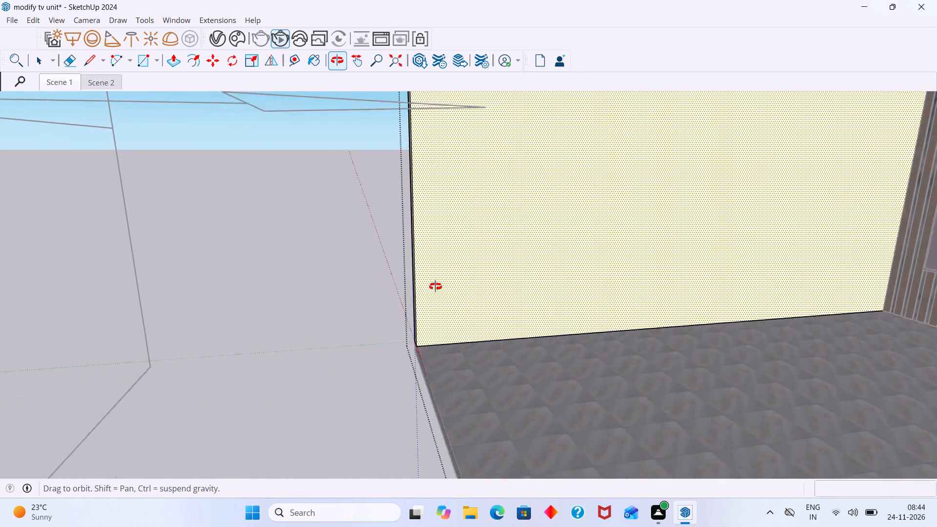
pyautogui.moveTo(435, 286); pyautogui.dragTo(405, 285, button='middle')
pyautogui.scroll(-4, 438, 286)
pyautogui.moveTo(438, 286); pyautogui.dragTo(585, 305, button='middle')
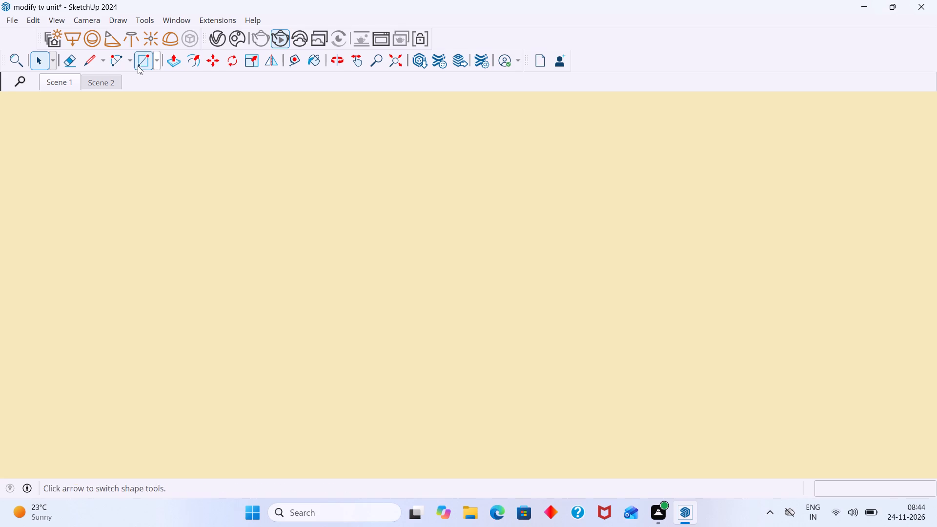
pyautogui.scroll(-11, 239, 162)
pyautogui.click(397, 67)
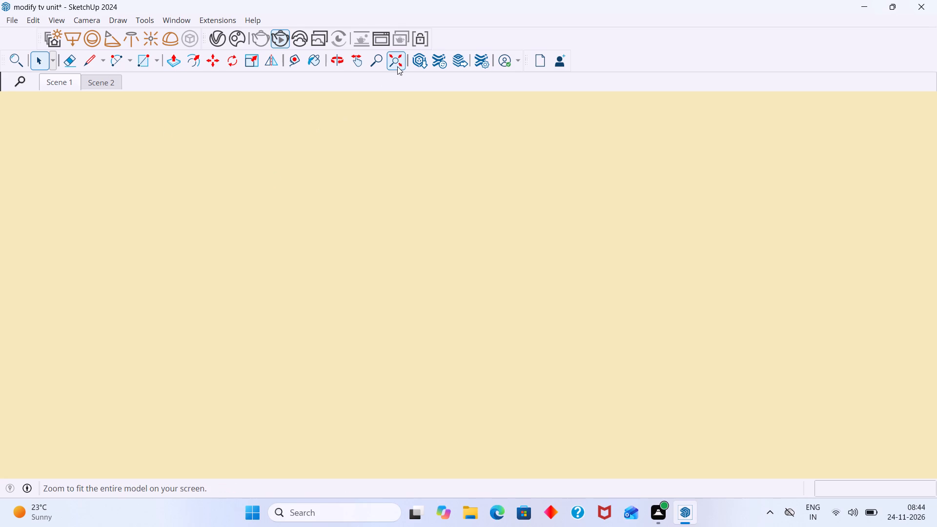
pyautogui.scroll(9, 387, 294)
pyautogui.scroll(-9, 400, 235)
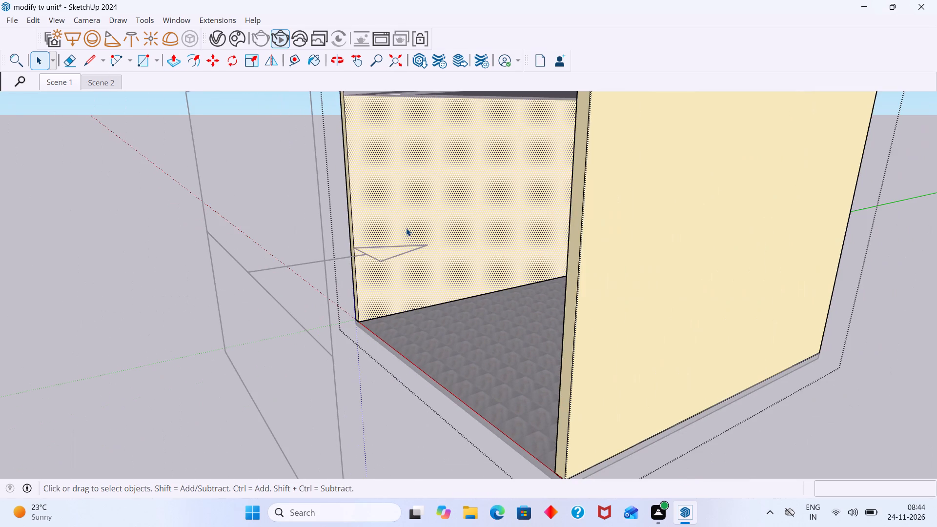
pyautogui.press('a')
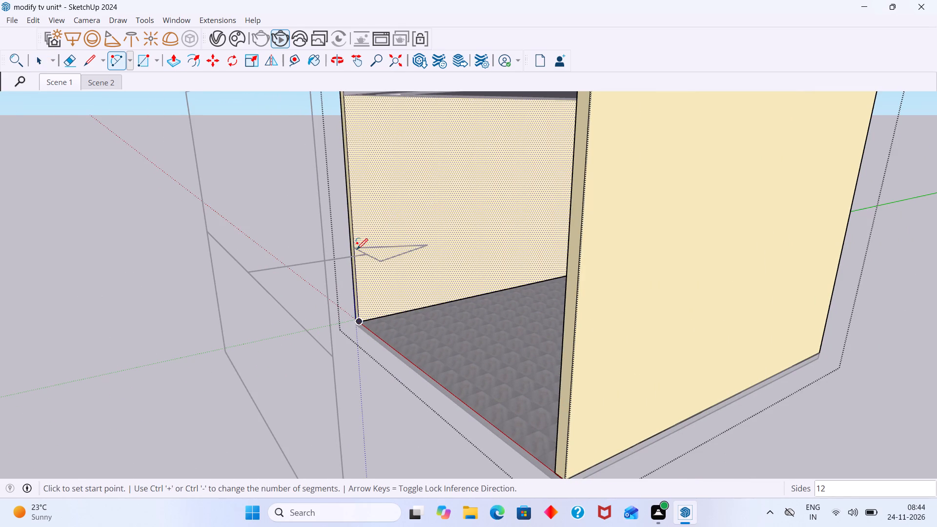
pyautogui.click(360, 295)
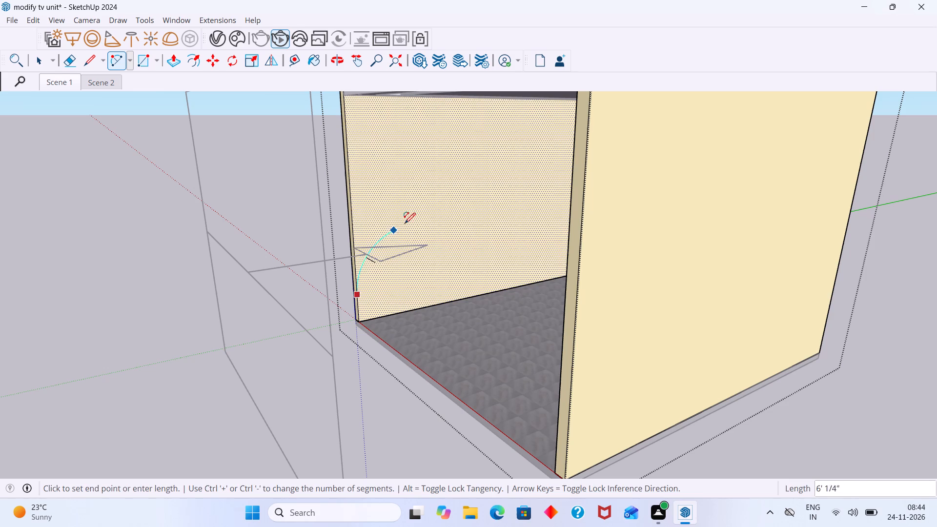
pyautogui.click(429, 210)
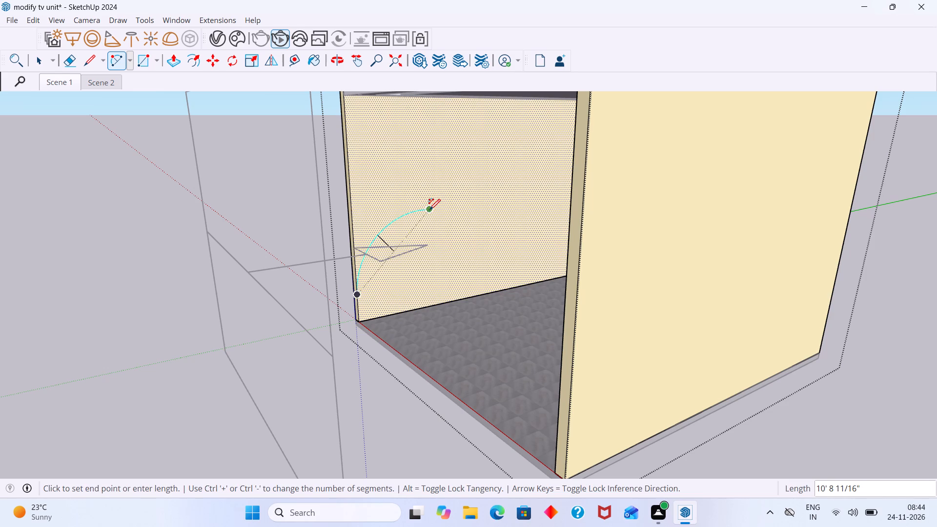
pyautogui.click(429, 210)
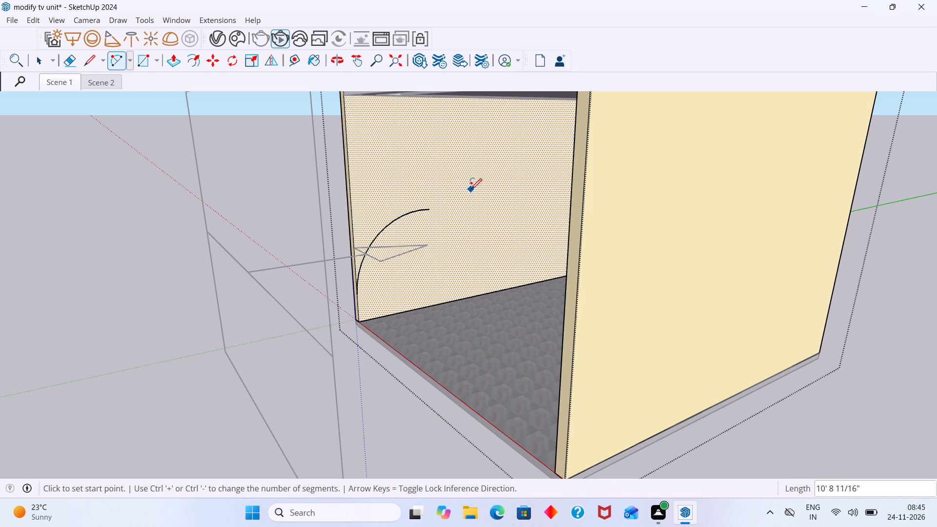
# Continue the curve upward from the first arc's end with a tangent arc about 10' 4 1/16" long, forming an S-shape on the wall.
pyautogui.click(431, 210)
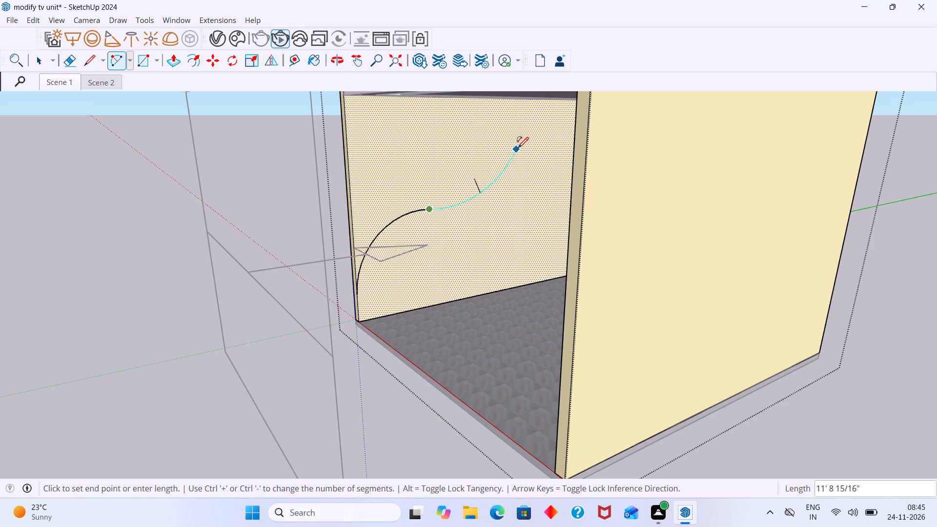
pyautogui.scroll(-2, 518, 148)
pyautogui.moveTo(580, 137); pyautogui.dragTo(636, 113, button='middle')
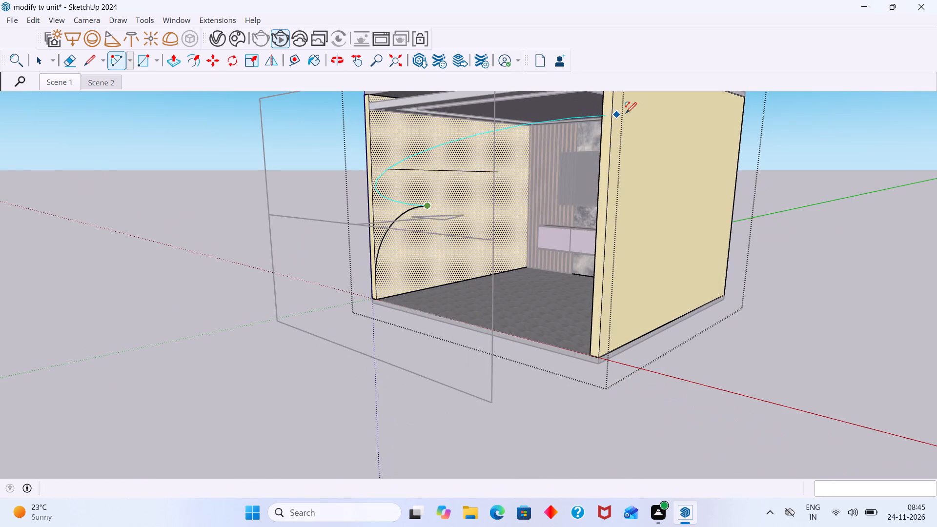
pyautogui.scroll(5, 475, 146)
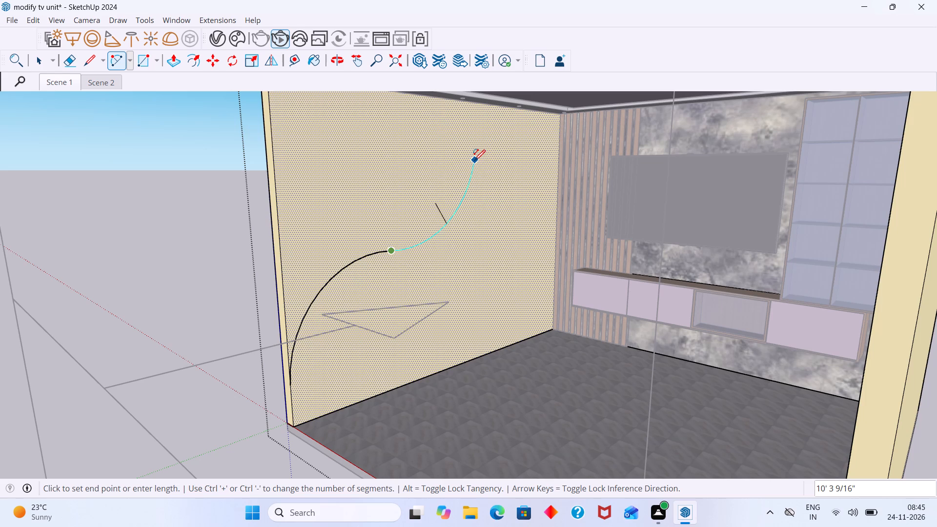
pyautogui.doubleClick(474, 160)
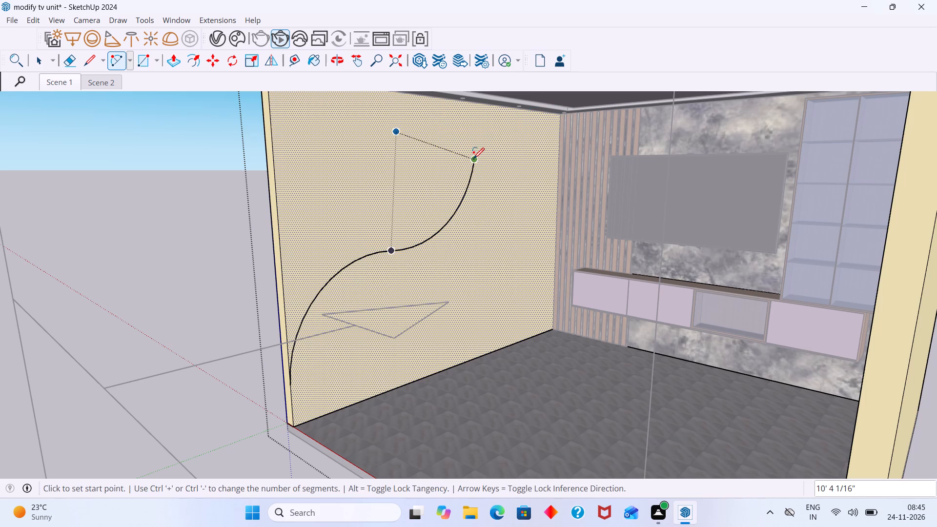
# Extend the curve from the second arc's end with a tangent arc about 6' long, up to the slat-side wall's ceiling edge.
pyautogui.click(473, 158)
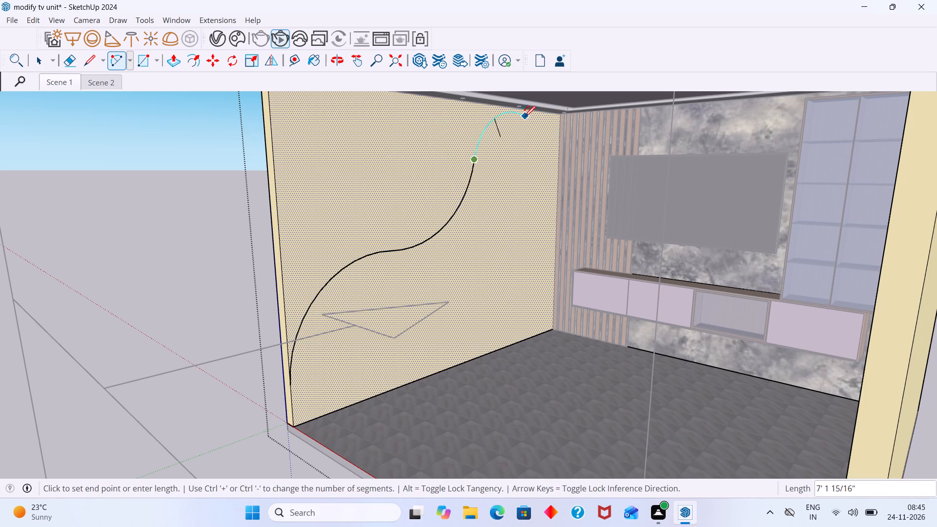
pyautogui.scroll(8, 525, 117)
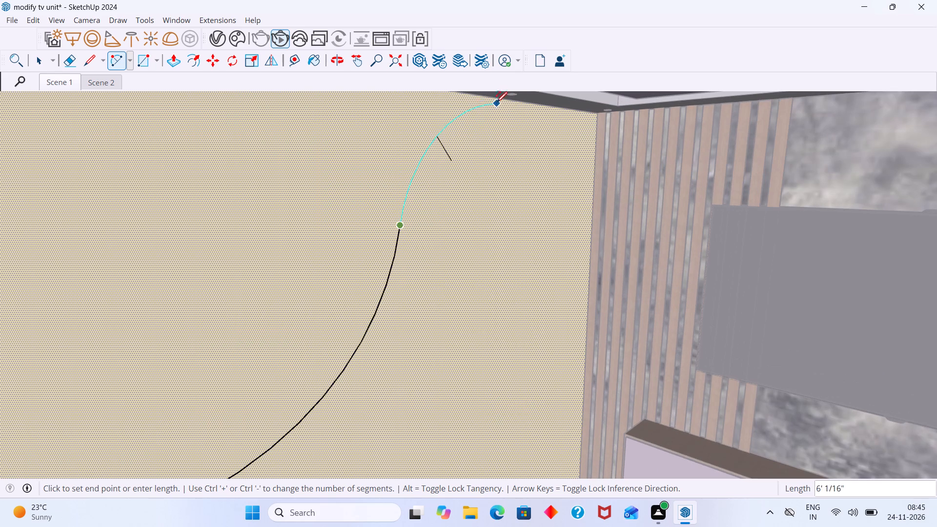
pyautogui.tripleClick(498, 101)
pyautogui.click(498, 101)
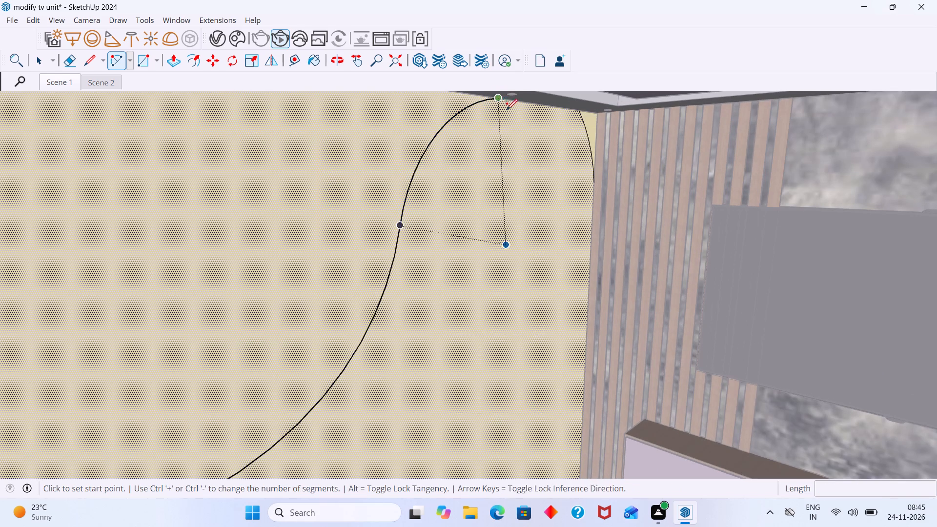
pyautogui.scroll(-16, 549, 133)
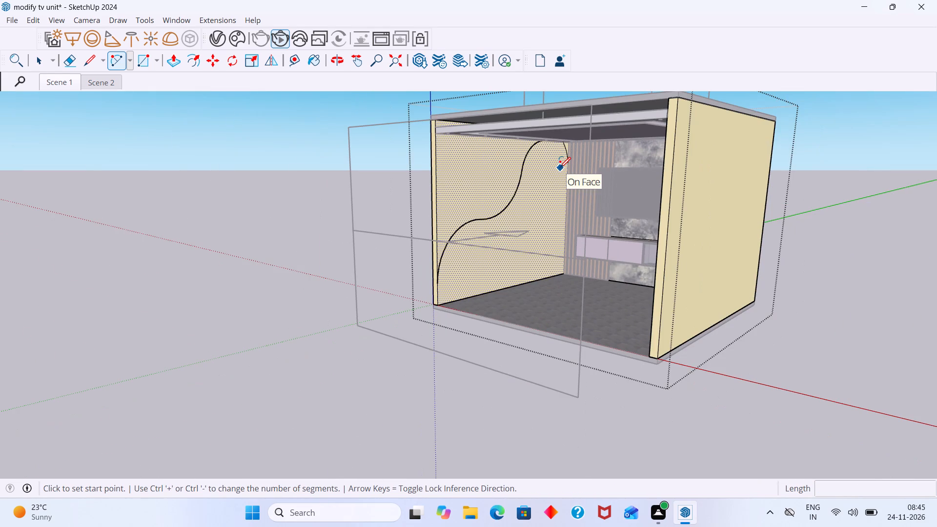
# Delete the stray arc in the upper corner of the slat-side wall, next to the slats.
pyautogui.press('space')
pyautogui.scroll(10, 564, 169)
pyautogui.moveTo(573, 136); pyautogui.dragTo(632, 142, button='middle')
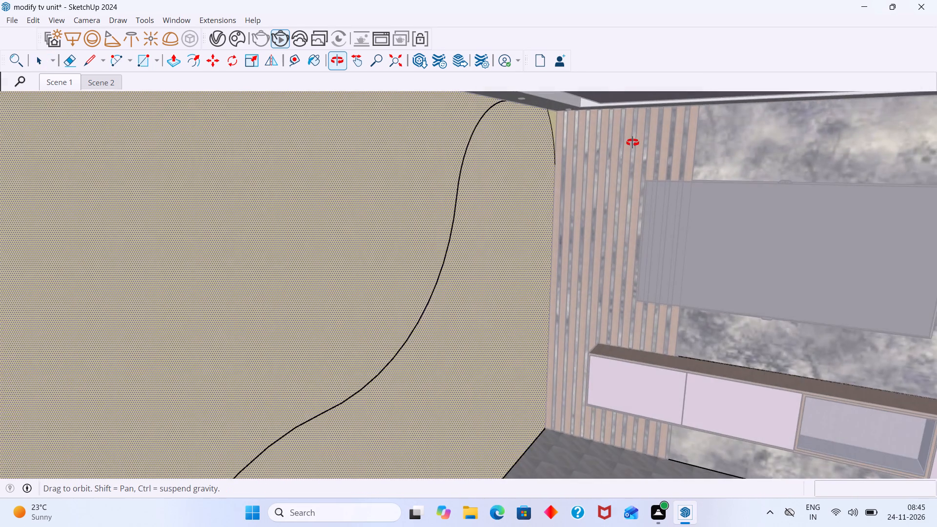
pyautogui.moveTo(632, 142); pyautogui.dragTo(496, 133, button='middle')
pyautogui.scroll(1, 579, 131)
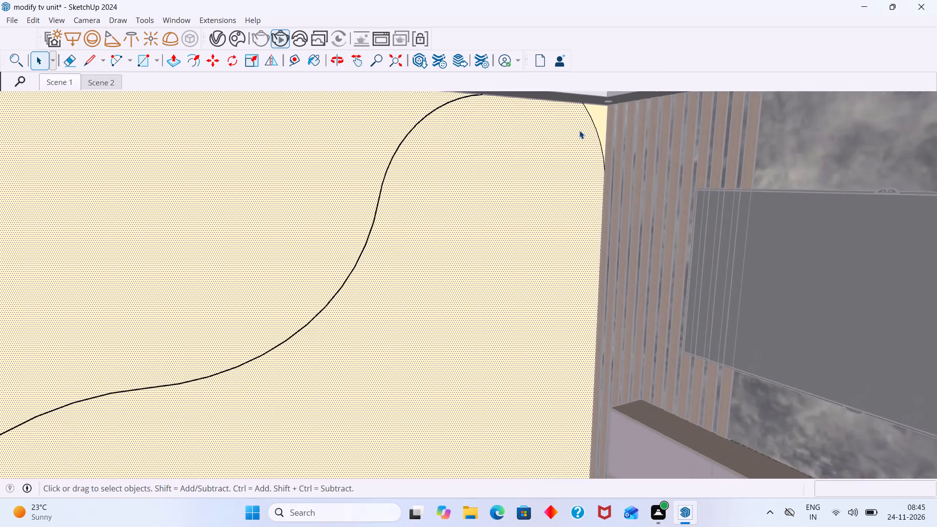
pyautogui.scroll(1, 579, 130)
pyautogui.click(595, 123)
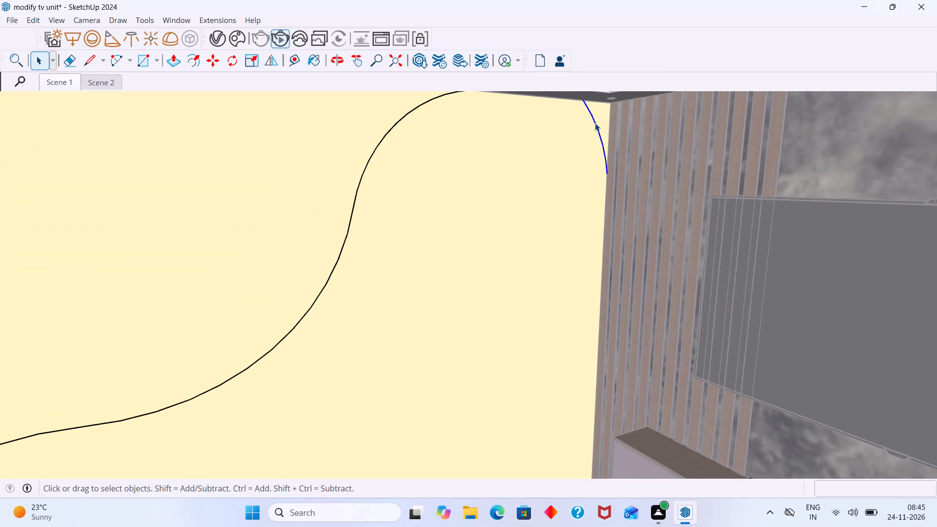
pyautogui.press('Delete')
# Examine the S-curve on the slat-side wall, selecting the wall face and the lower arc to check them.
pyautogui.scroll(-20, 594, 123)
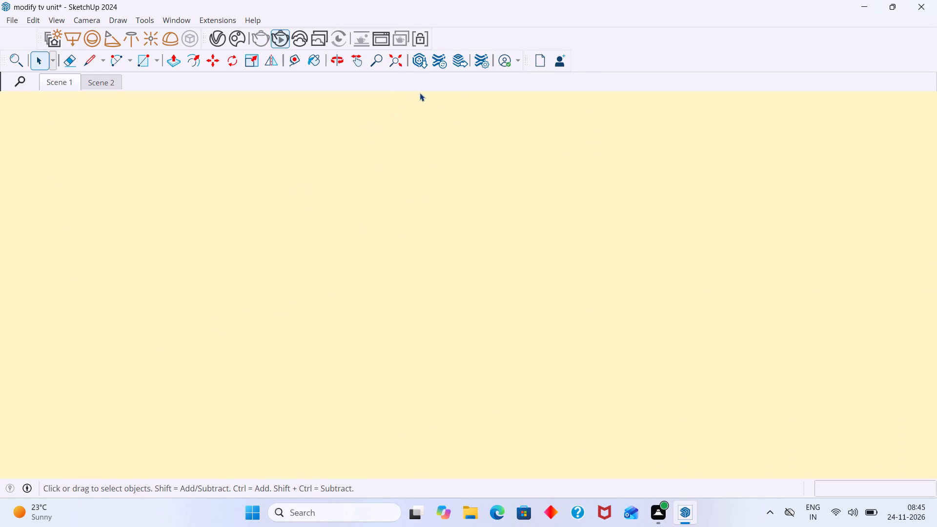
pyautogui.click(395, 66)
pyautogui.moveTo(445, 225); pyautogui.dragTo(486, 246, button='middle')
pyautogui.scroll(3, 465, 255)
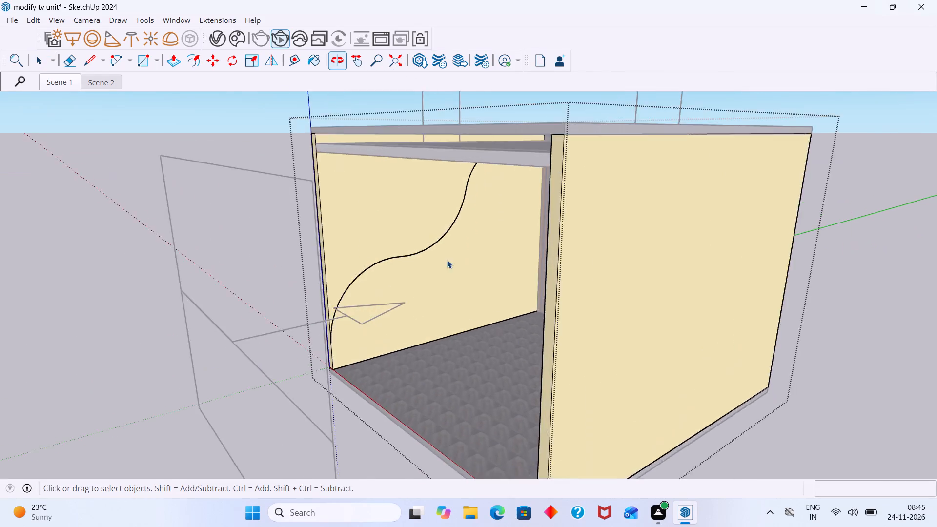
pyautogui.scroll(3, 447, 260)
pyautogui.click(431, 263)
pyautogui.doubleClick(432, 262)
pyautogui.scroll(-2, 417, 253)
pyautogui.moveTo(368, 252); pyautogui.dragTo(311, 265, button='middle')
pyautogui.scroll(20, 359, 266)
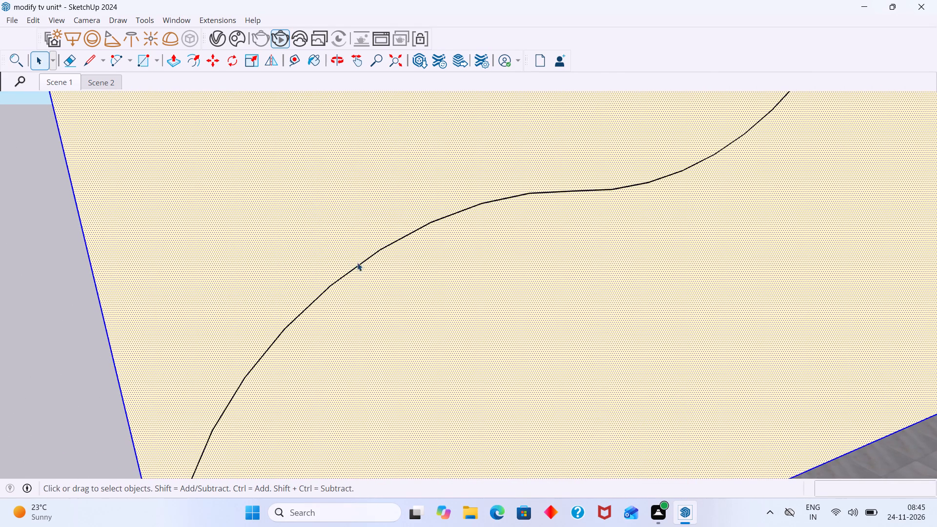
pyautogui.click(359, 263)
pyautogui.scroll(-16, 372, 263)
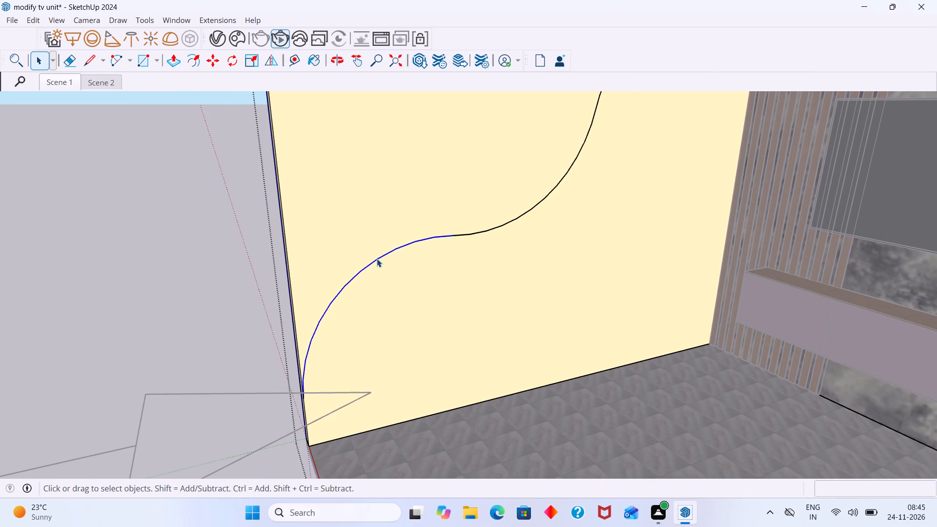
# Undo all the arcs drawn on the slat-side wall and leave the room walls group.
pyautogui.hotkey('ctrl', 'z')
pyautogui.hotkey('ctrl', 'z')
pyautogui.hotkey('ctrl', 'z')
pyautogui.hotkey('ctrl', 'z')
pyautogui.press('Escape')
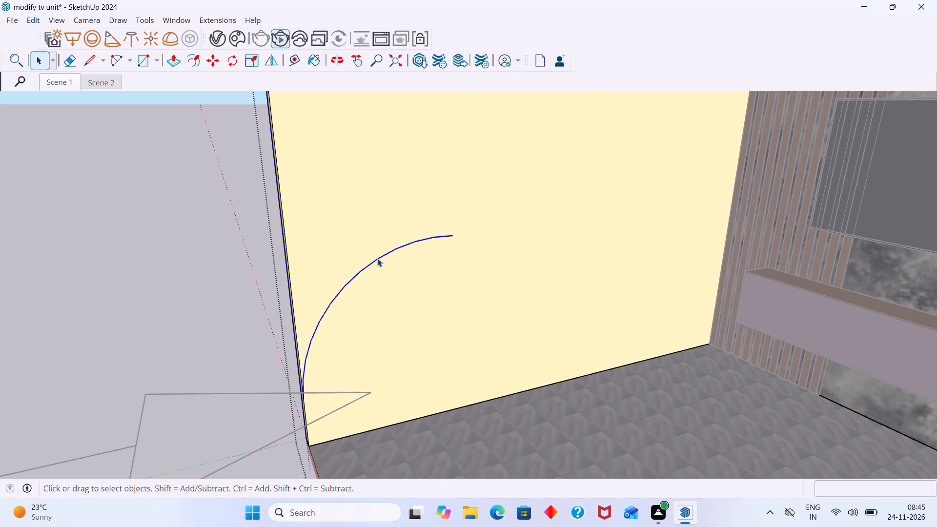
pyautogui.scroll(-4, 466, 262)
pyautogui.hotkey('ctrl', 'z')
pyautogui.hotkey('ctrl', 'z')
pyautogui.hotkey('ctrl', 'z')
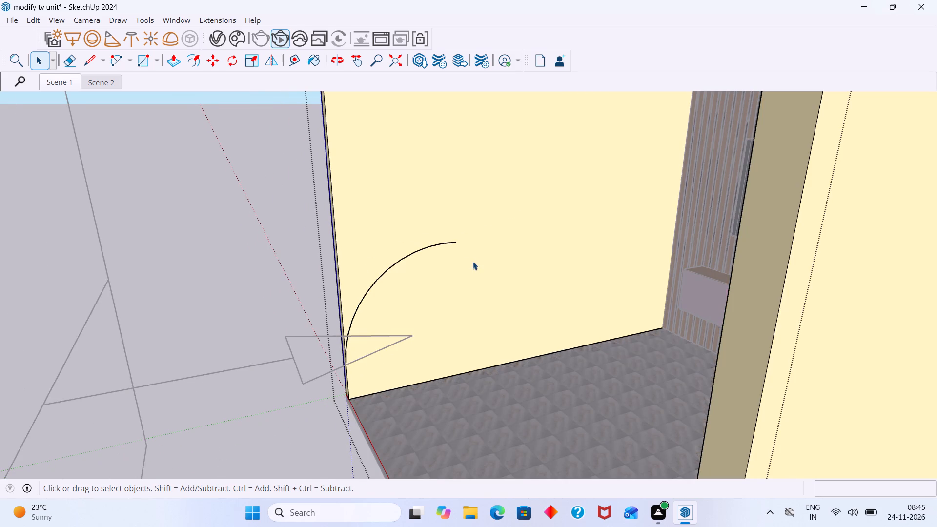
pyautogui.hotkey('ctrl', 'z')
pyautogui.scroll(-10, 467, 262)
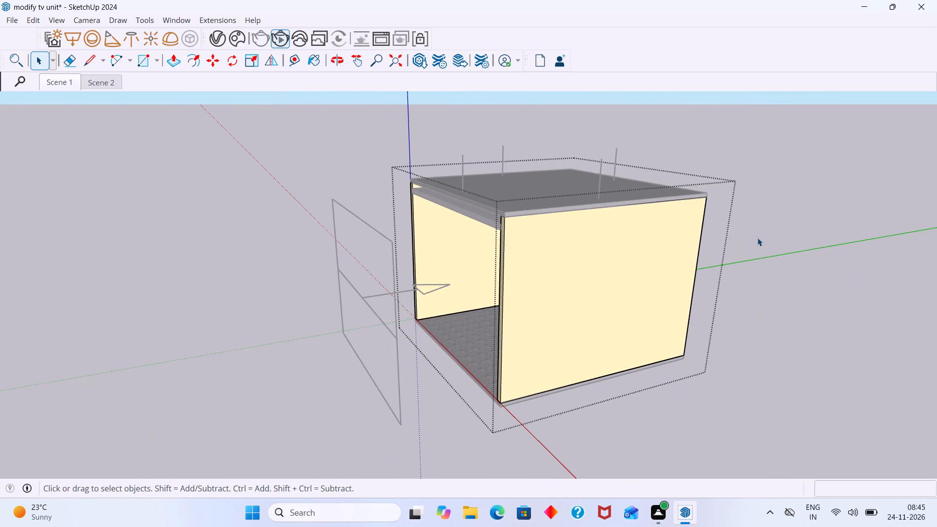
pyautogui.click(757, 236)
# Isolate the room walls group so the other objects are hidden.
pyautogui.scroll(12, 329, 293)
pyautogui.moveTo(482, 254); pyautogui.dragTo(468, 247, button='middle')
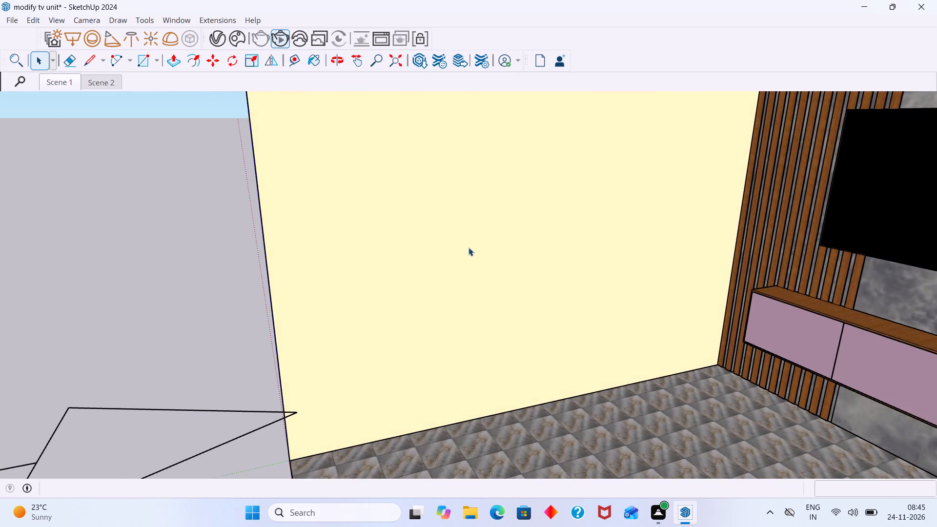
pyautogui.scroll(-3, 468, 247)
pyautogui.click(468, 248)
pyautogui.rightClick(468, 248)
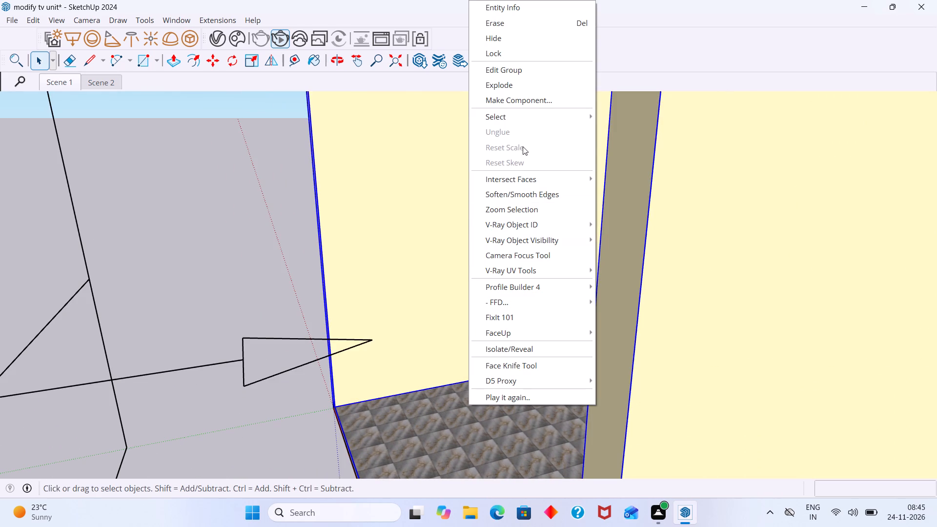
pyautogui.click(502, 352)
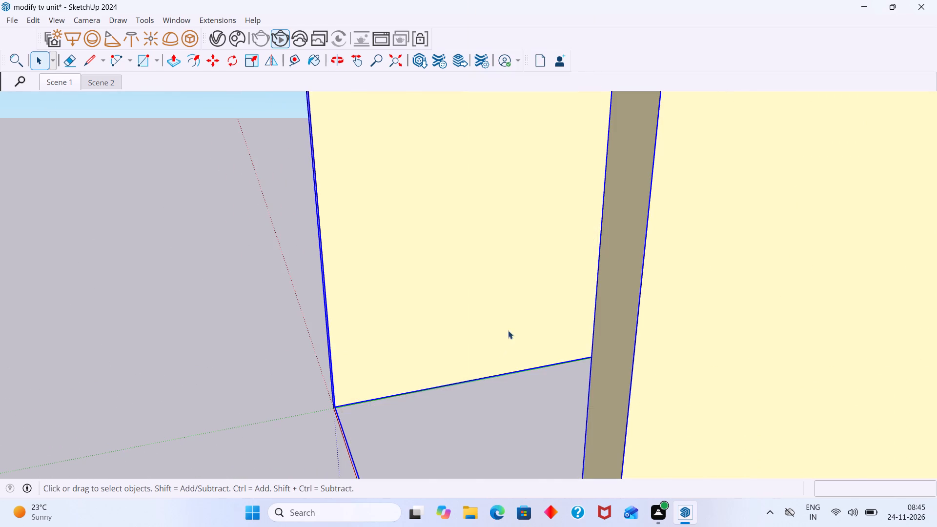
# Open the isolated walls group for editing and select the inner face of the slat-side wall.
pyautogui.scroll(-7, 508, 330)
pyautogui.moveTo(540, 324); pyautogui.dragTo(652, 302, button='middle')
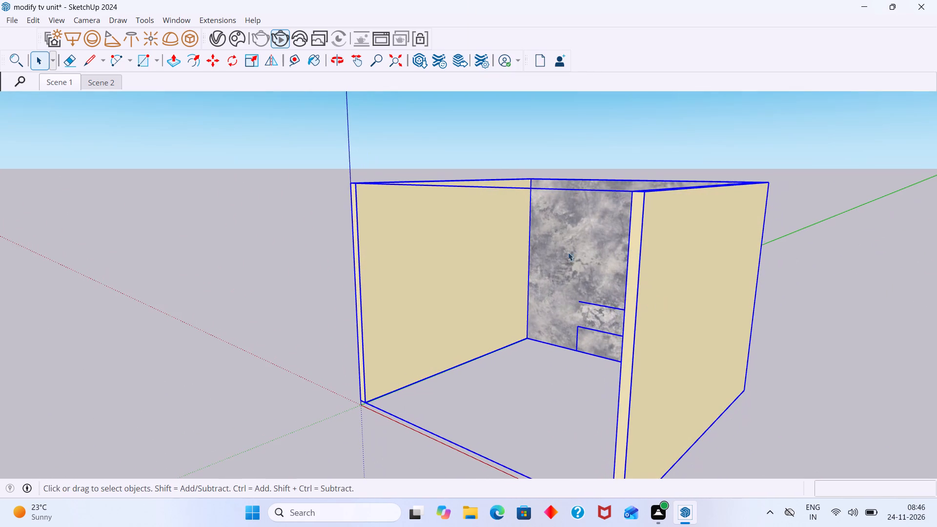
pyautogui.moveTo(506, 251); pyautogui.dragTo(450, 249, button='middle')
pyautogui.scroll(8, 441, 252)
pyautogui.scroll(-4, 408, 304)
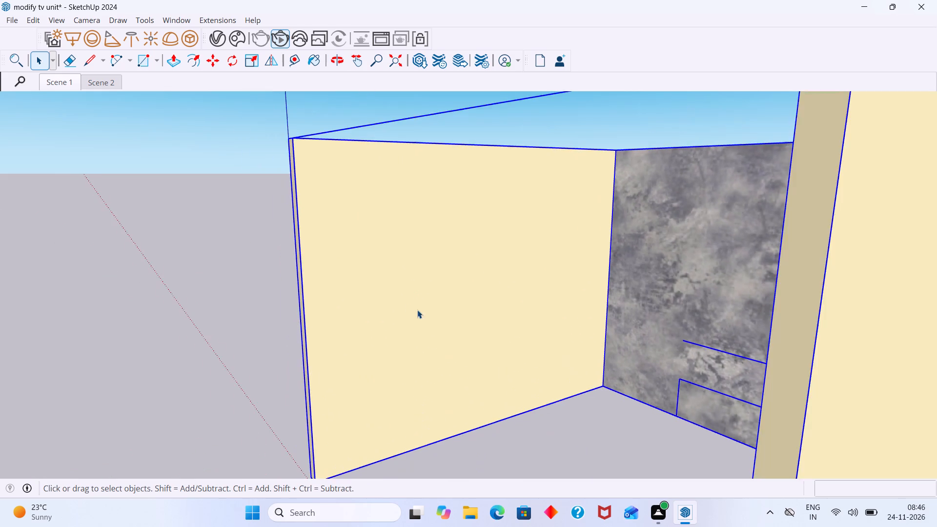
pyautogui.moveTo(419, 311); pyautogui.dragTo(375, 307, button='middle')
pyautogui.scroll(2, 367, 309)
pyautogui.click(367, 319)
pyautogui.doubleClick(367, 342)
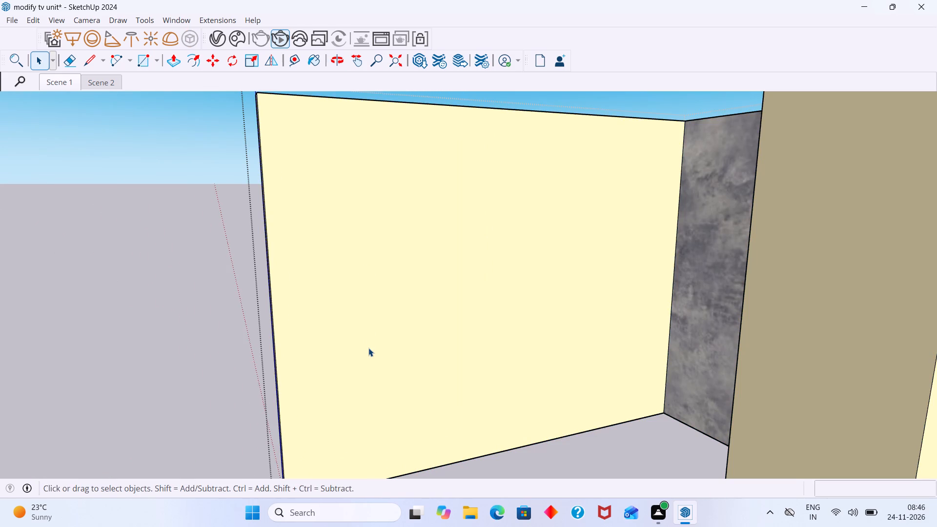
pyautogui.click(376, 352)
# Draw a tangent two-point arc about 9' 11 3/4" long from the wall's front edge, just above the floor, onto its inner face.
pyautogui.scroll(-4, 379, 349)
pyautogui.press('a')
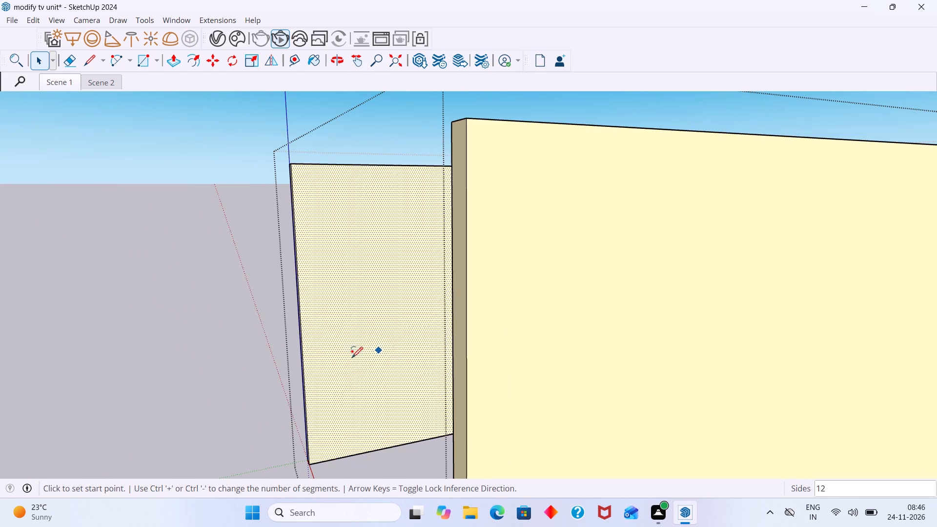
pyautogui.moveTo(374, 392); pyautogui.dragTo(424, 430, button='middle')
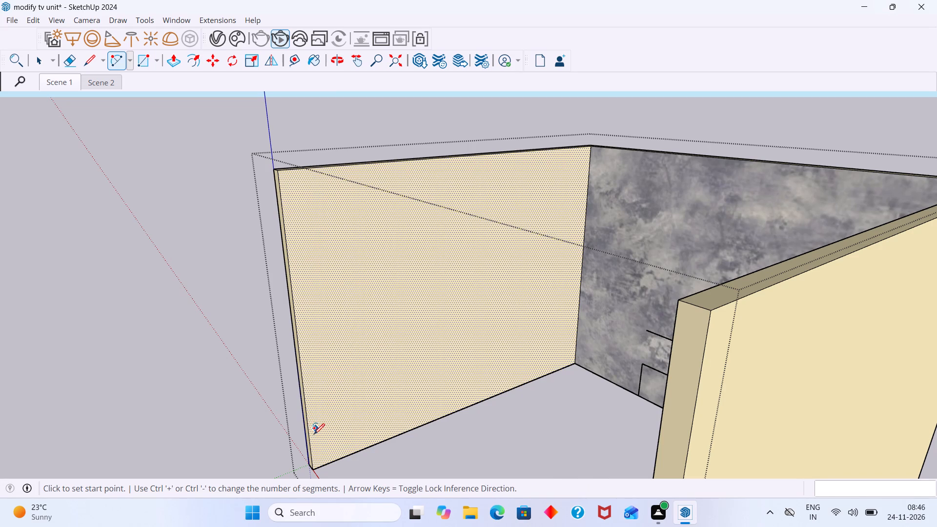
pyautogui.click(311, 435)
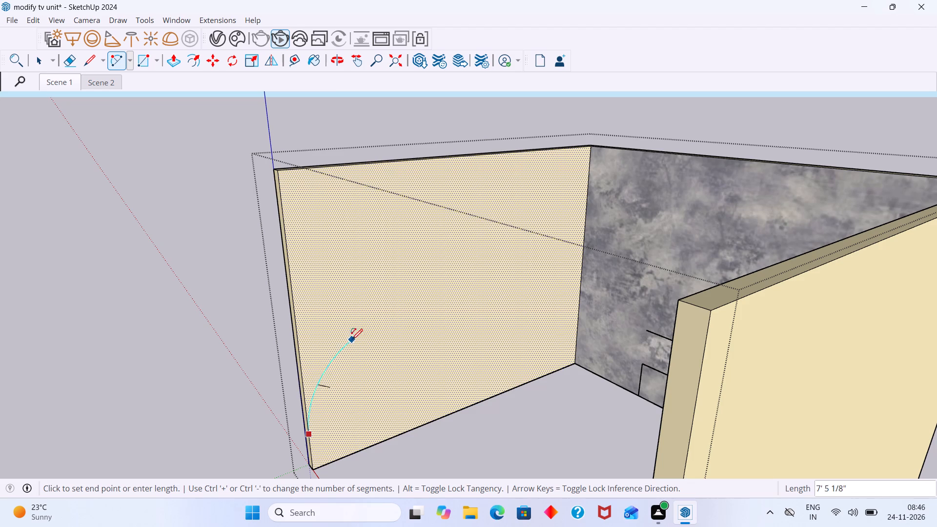
pyautogui.scroll(4, 370, 324)
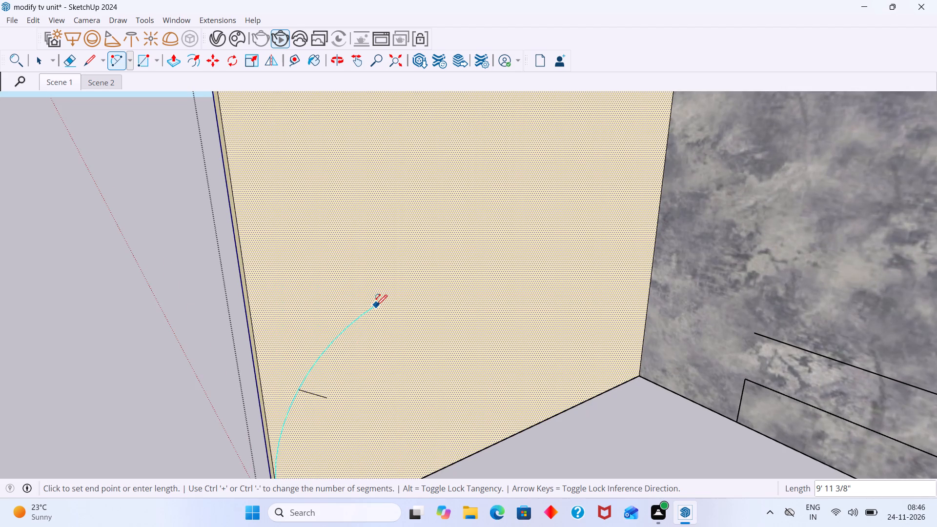
pyautogui.doubleClick(377, 305)
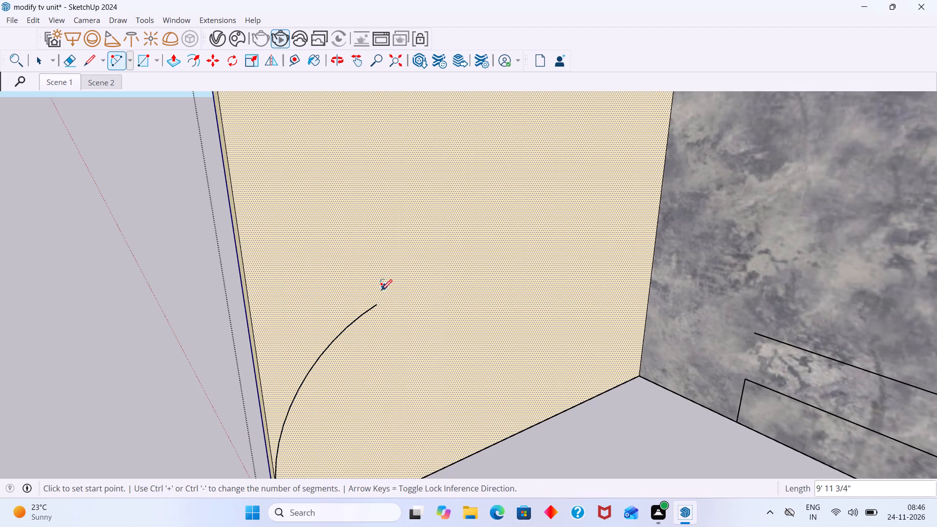
# Continue the curve with tangent arcs about 8' 4" and 11' long, ending at the wall's top edge to split the face.
pyautogui.click(377, 305)
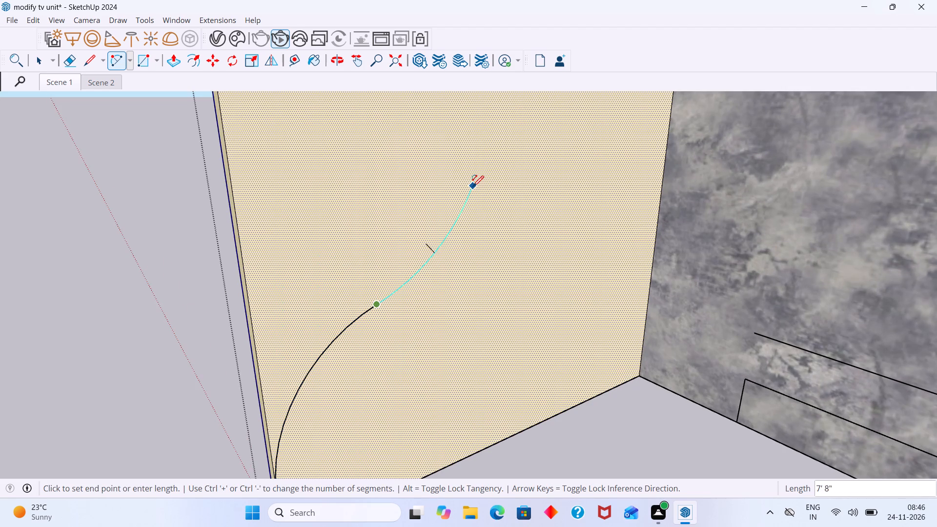
pyautogui.scroll(-4, 473, 186)
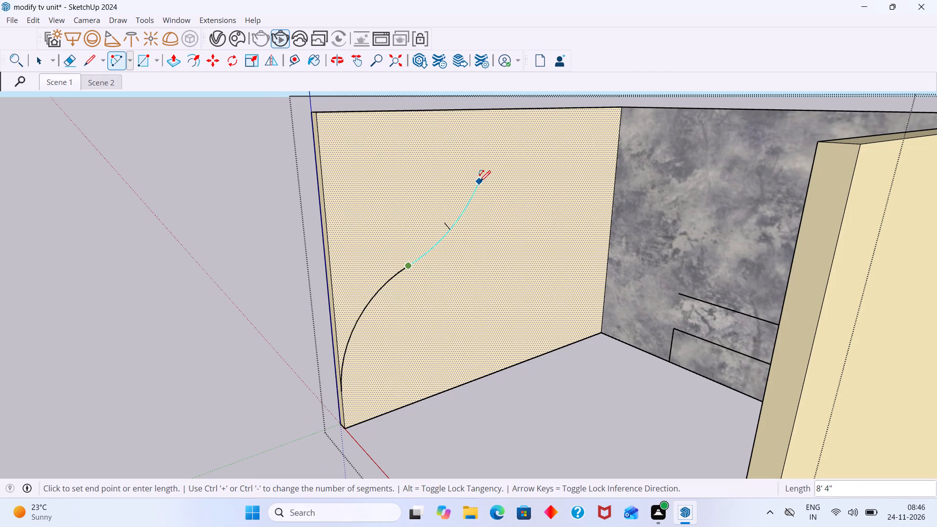
pyautogui.doubleClick(480, 182)
pyautogui.click(480, 182)
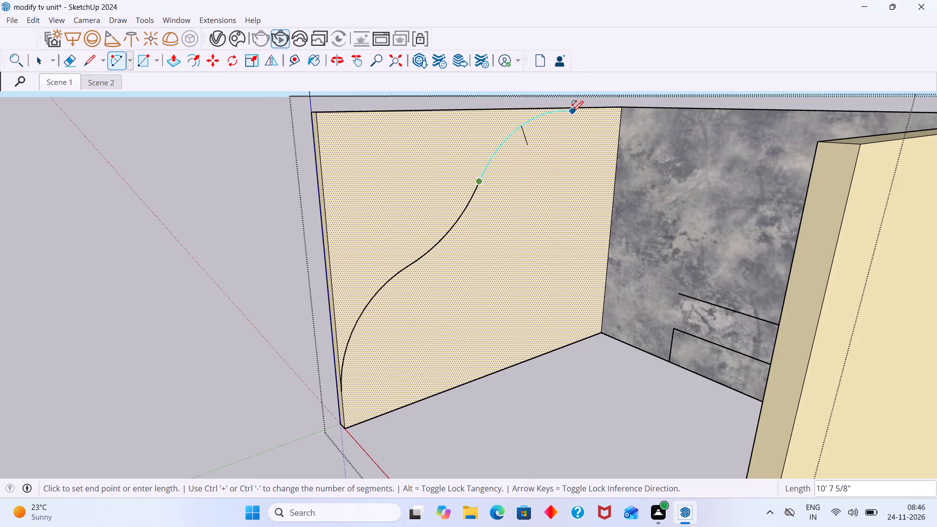
pyautogui.doubleClick(575, 110)
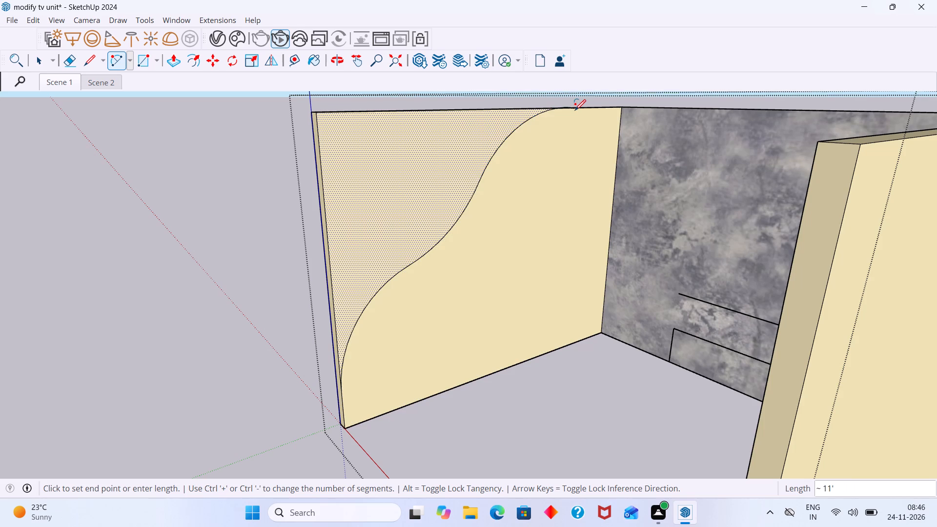
pyautogui.press('space')
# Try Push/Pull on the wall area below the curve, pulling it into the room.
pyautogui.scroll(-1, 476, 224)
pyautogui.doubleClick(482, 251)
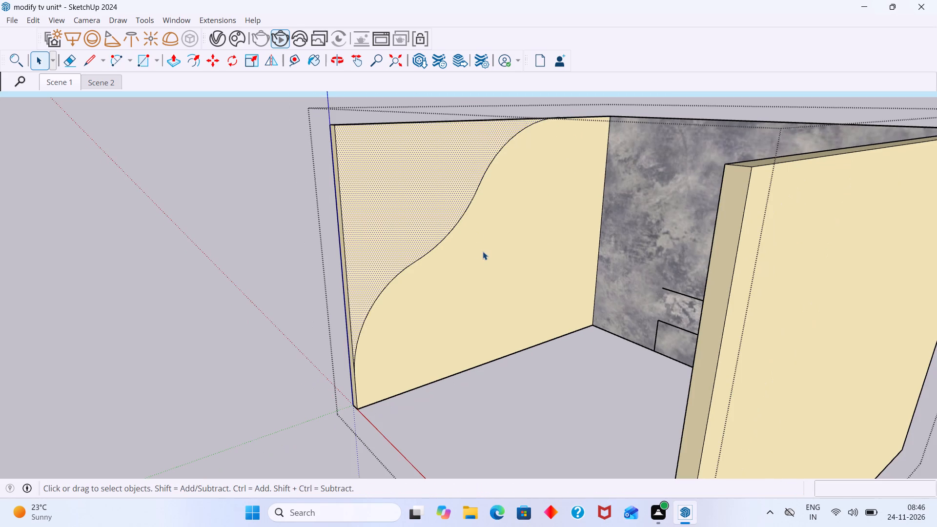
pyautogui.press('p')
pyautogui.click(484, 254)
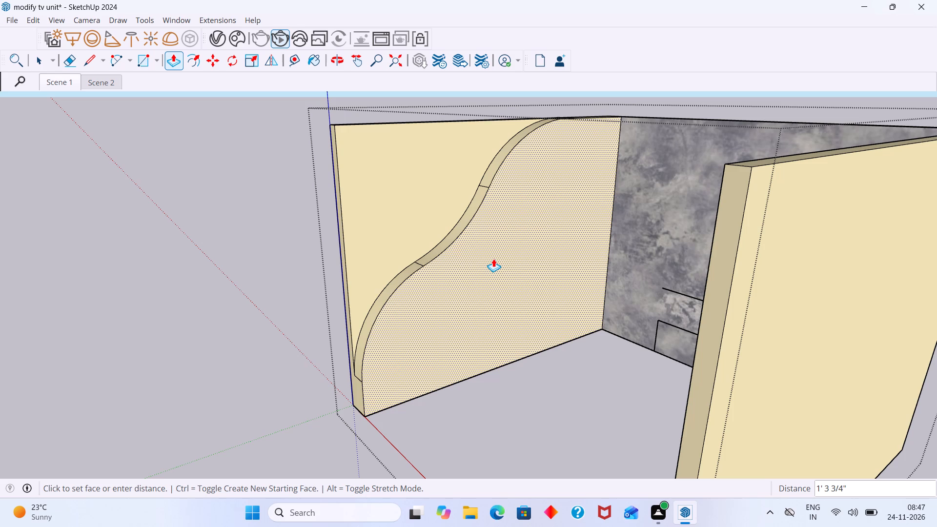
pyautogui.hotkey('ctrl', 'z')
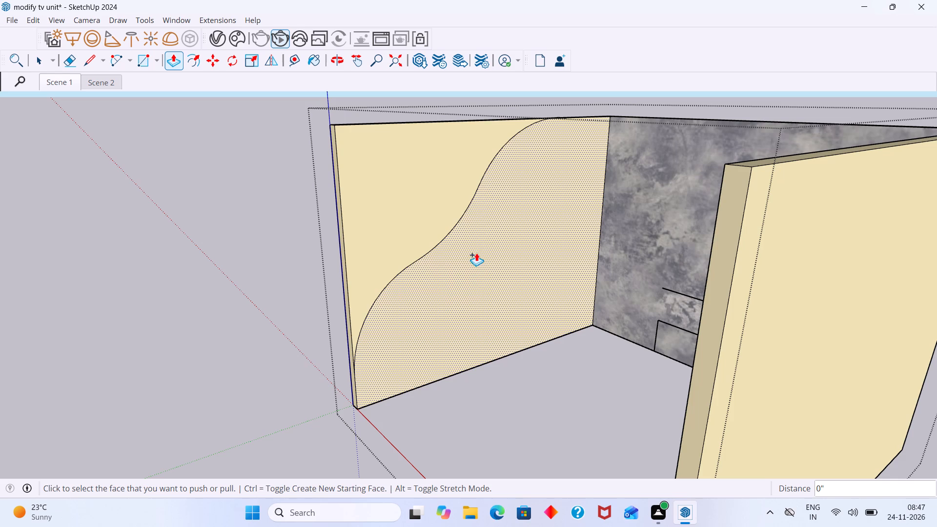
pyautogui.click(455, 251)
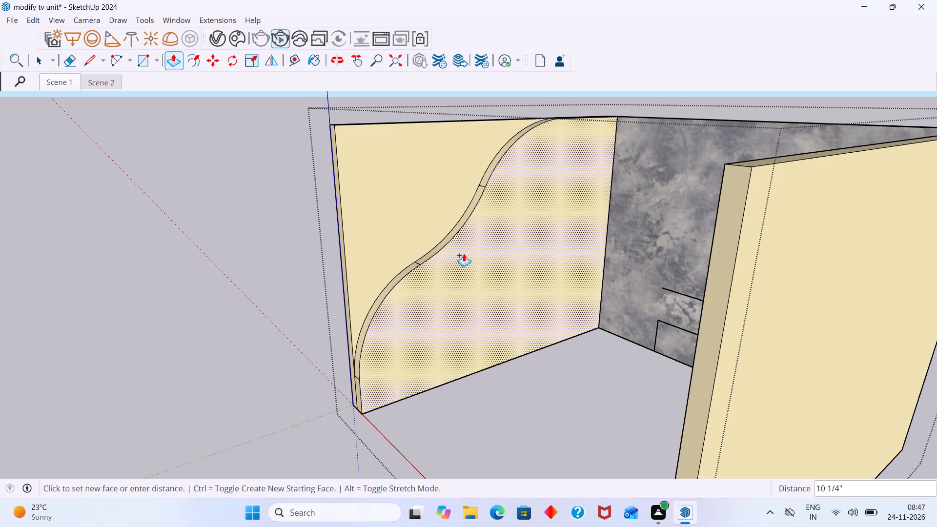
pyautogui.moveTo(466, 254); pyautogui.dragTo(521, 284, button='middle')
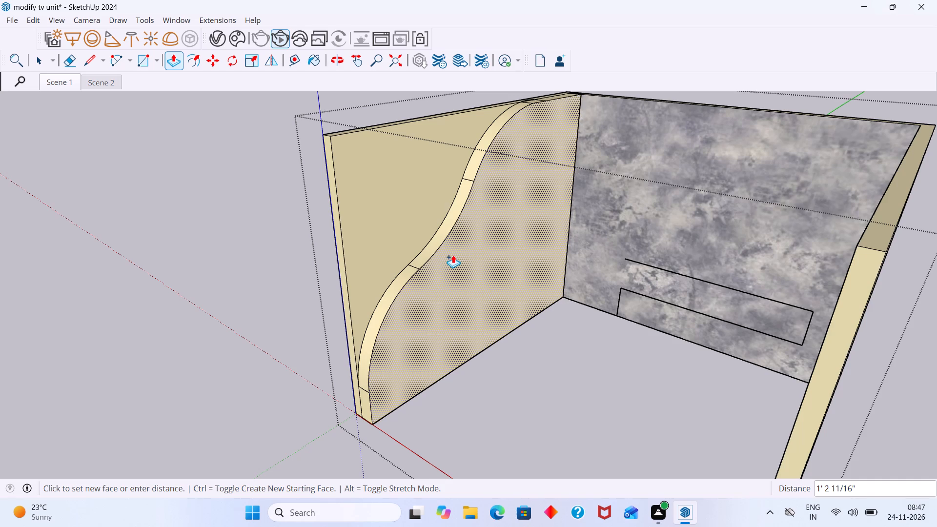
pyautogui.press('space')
# Select the three tangent arcs on the slat-side wall's inner face and weld their edges into one curve.
pyautogui.click(409, 263)
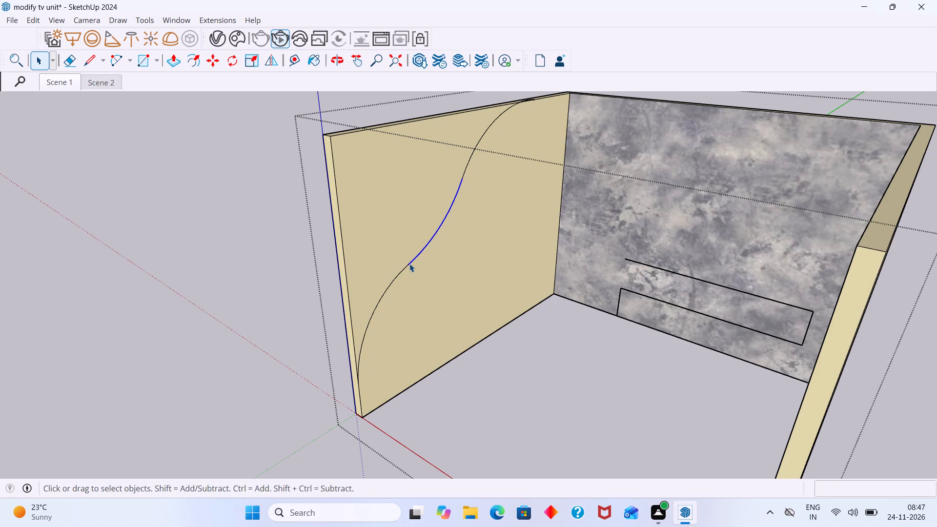
pyautogui.keyDown('shift'); pyautogui.click(407, 267); pyautogui.keyUp('shift')
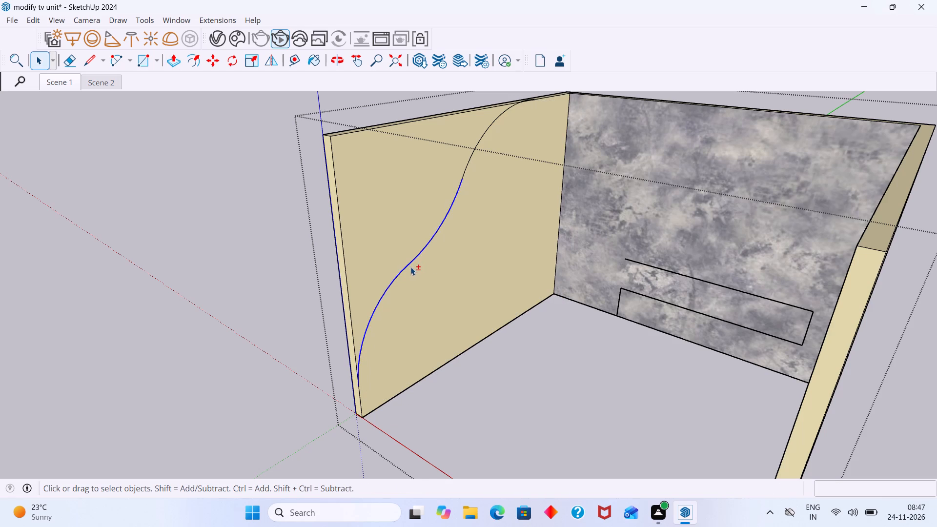
pyautogui.keyDown('shift'); pyautogui.moveTo(424, 260); pyautogui.dragTo(419, 310, button='middle'); pyautogui.keyUp('shift')
pyautogui.keyDown('shift'); pyautogui.scroll(7, 358, 411); pyautogui.keyUp('shift')
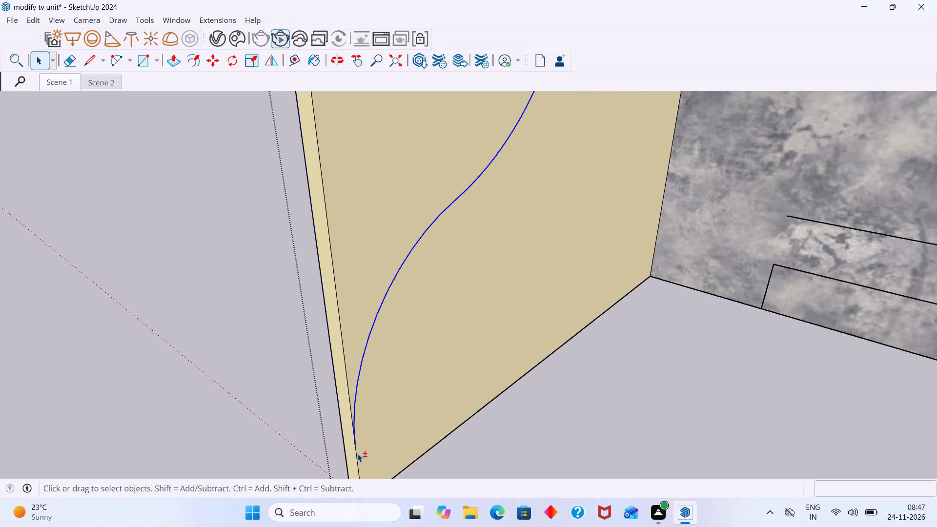
pyautogui.keyDown('shift'); pyautogui.moveTo(428, 356); pyautogui.dragTo(418, 389, button='middle'); pyautogui.keyUp('shift')
pyautogui.keyDown('shift'); pyautogui.scroll(-2, 484, 259); pyautogui.keyUp('shift')
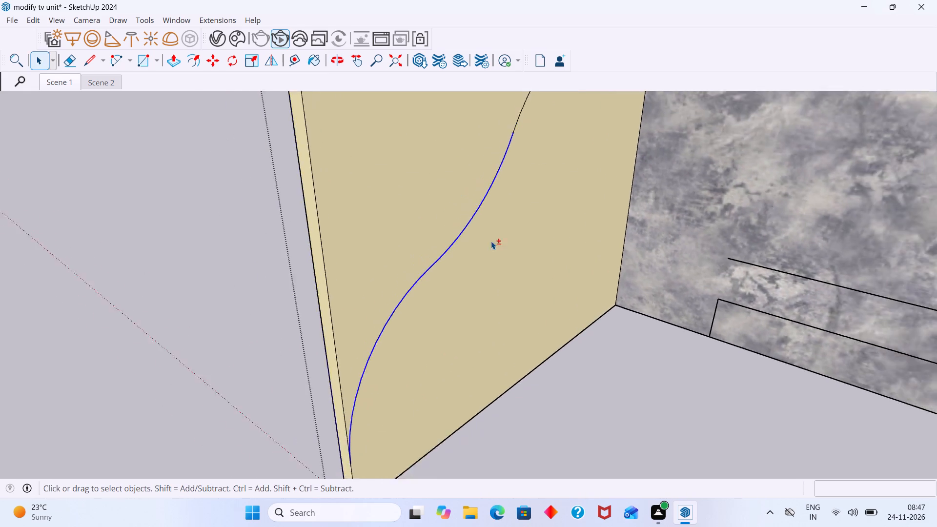
pyautogui.keyDown('shift'); pyautogui.scroll(-3, 491, 241); pyautogui.keyUp('shift')
pyautogui.keyDown('shift'); pyautogui.moveTo(537, 163); pyautogui.dragTo(518, 276, button='middle'); pyautogui.keyUp('shift')
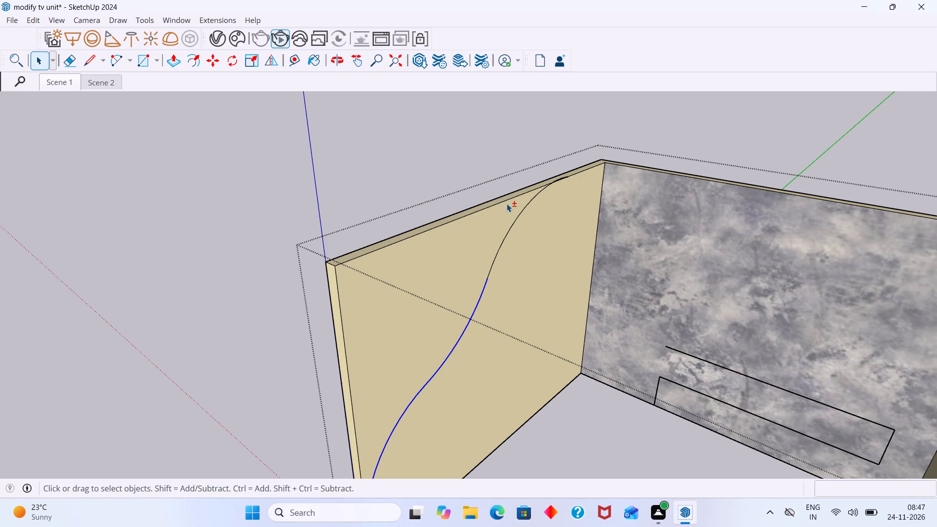
pyautogui.keyDown('shift'); pyautogui.scroll(6, 509, 210); pyautogui.keyUp('shift')
pyautogui.keyDown('shift'); pyautogui.click(469, 309); pyautogui.keyUp('shift')
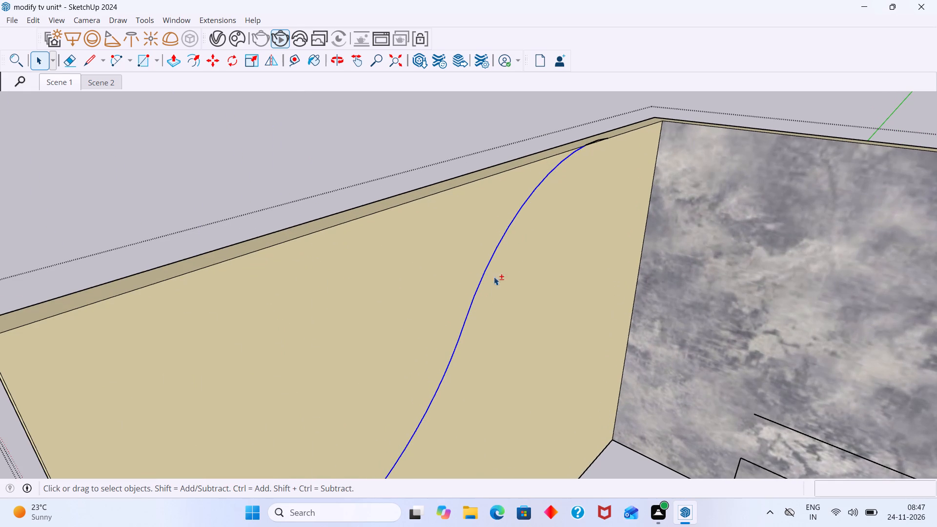
pyautogui.keyDown('shift'); pyautogui.scroll(17, 599, 142); pyautogui.keyUp('shift')
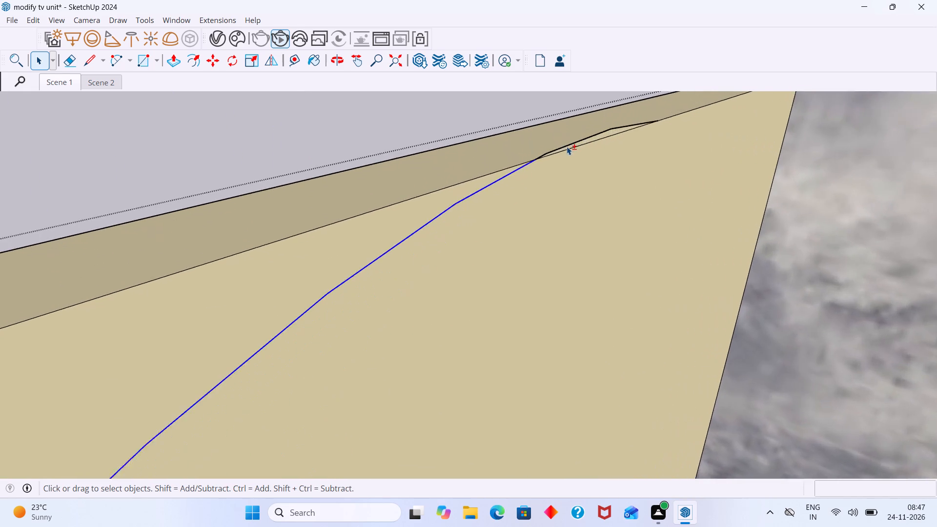
pyautogui.keyDown('shift'); pyautogui.scroll(8, 567, 146); pyautogui.keyUp('shift')
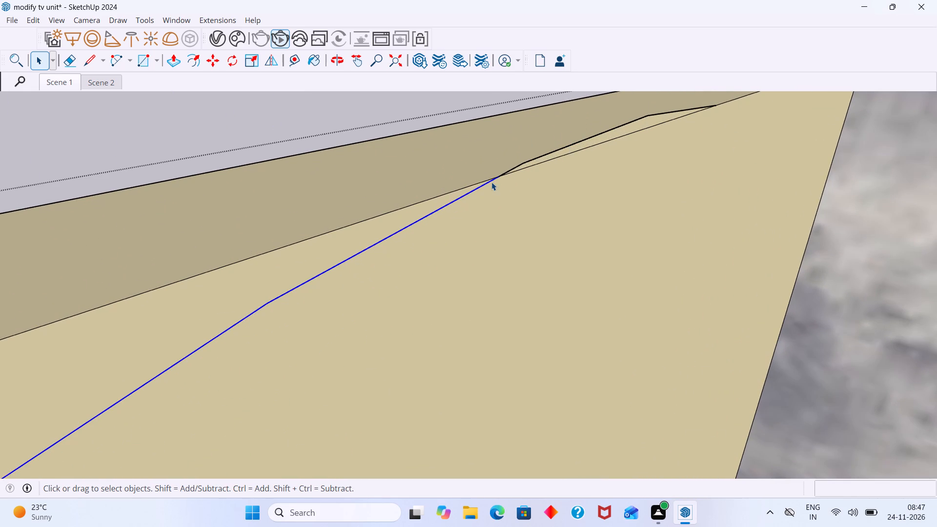
pyautogui.rightClick(492, 182)
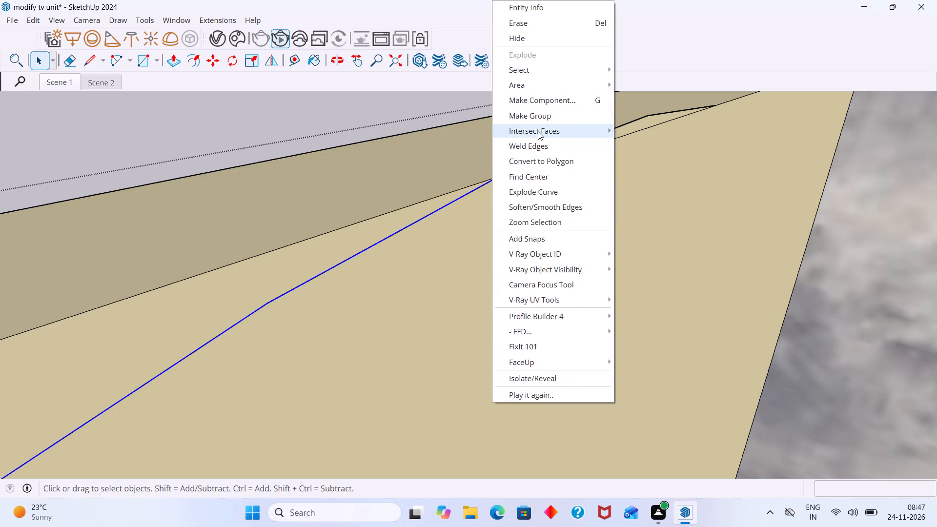
pyautogui.click(535, 148)
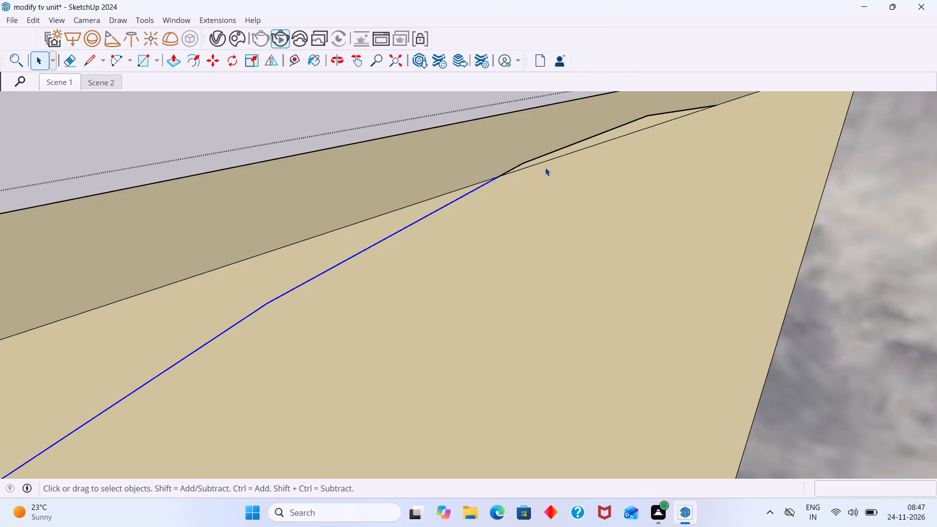
# Erase the leftover piece of the curve that runs past the inner face onto the wall's top edge.
pyautogui.press('e')
pyautogui.click(548, 154)
pyautogui.scroll(-20, 548, 154)
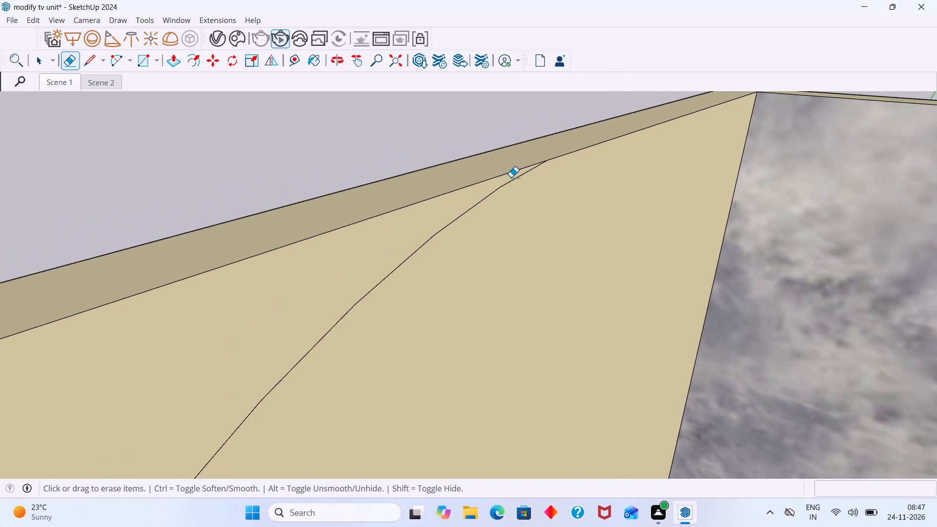
pyautogui.scroll(-20, 511, 177)
pyautogui.scroll(-20, 511, 177)
pyautogui.scroll(-8, 511, 177)
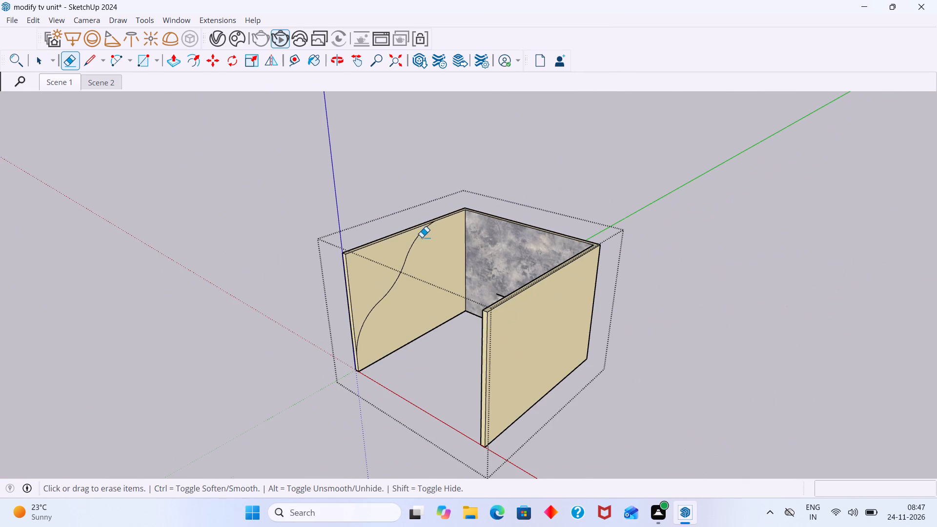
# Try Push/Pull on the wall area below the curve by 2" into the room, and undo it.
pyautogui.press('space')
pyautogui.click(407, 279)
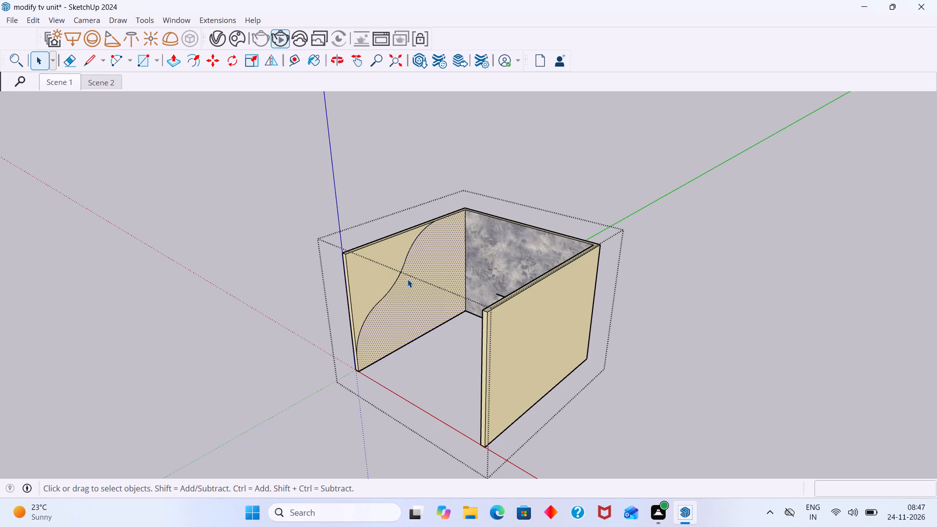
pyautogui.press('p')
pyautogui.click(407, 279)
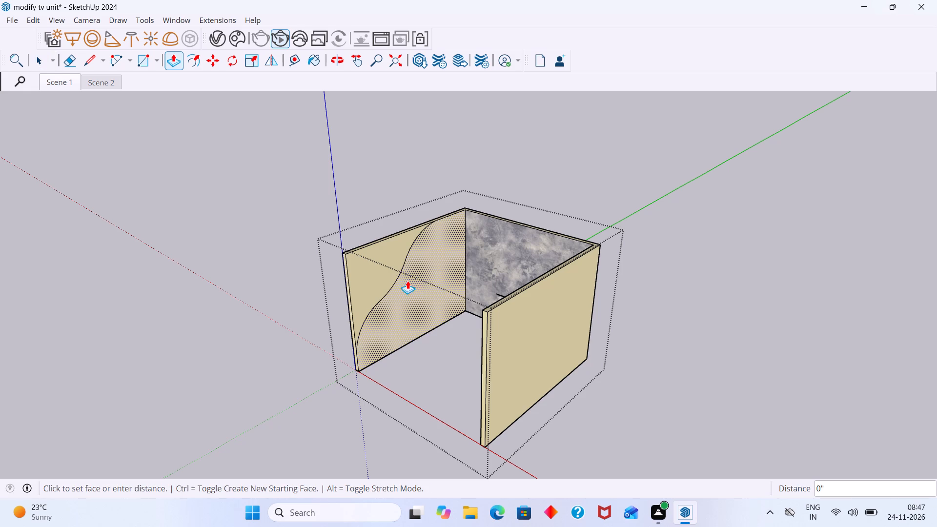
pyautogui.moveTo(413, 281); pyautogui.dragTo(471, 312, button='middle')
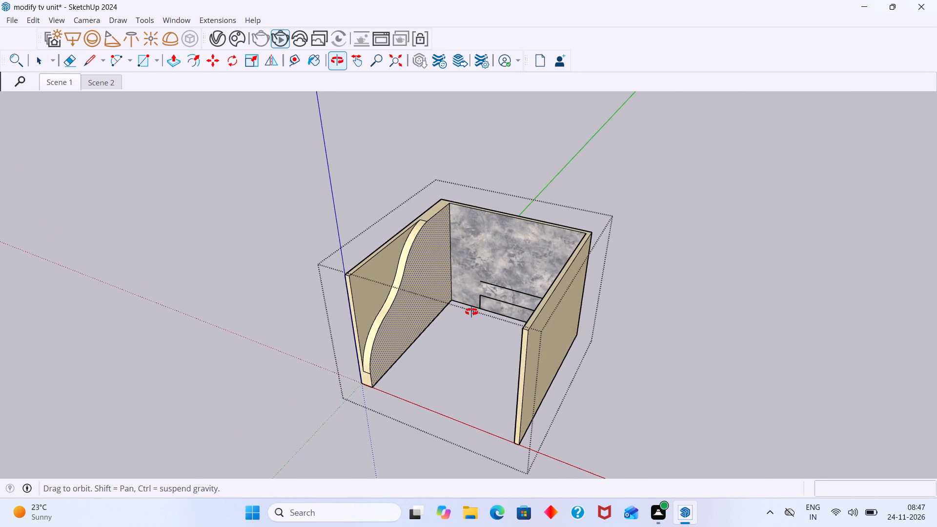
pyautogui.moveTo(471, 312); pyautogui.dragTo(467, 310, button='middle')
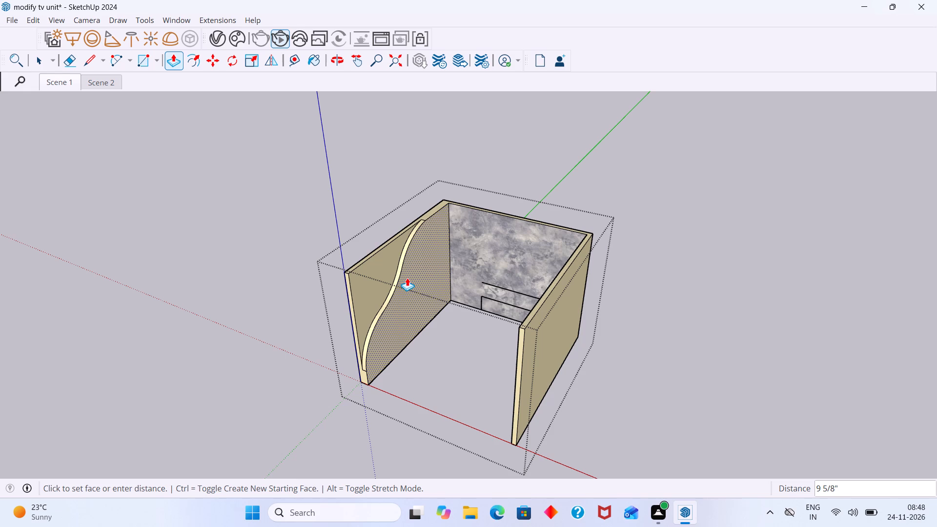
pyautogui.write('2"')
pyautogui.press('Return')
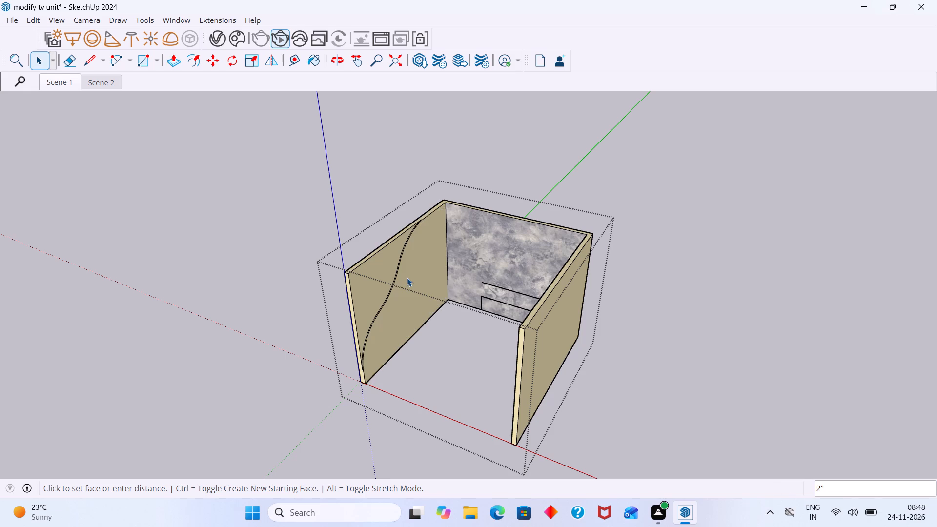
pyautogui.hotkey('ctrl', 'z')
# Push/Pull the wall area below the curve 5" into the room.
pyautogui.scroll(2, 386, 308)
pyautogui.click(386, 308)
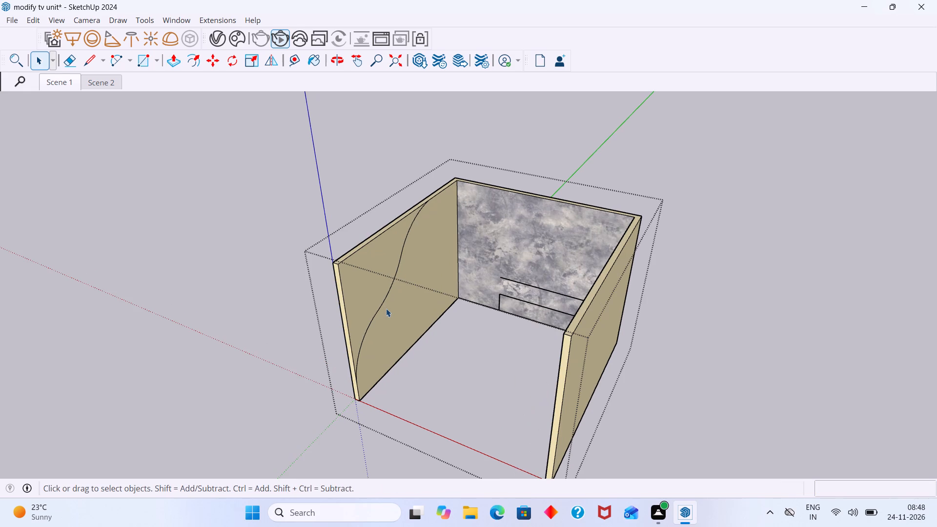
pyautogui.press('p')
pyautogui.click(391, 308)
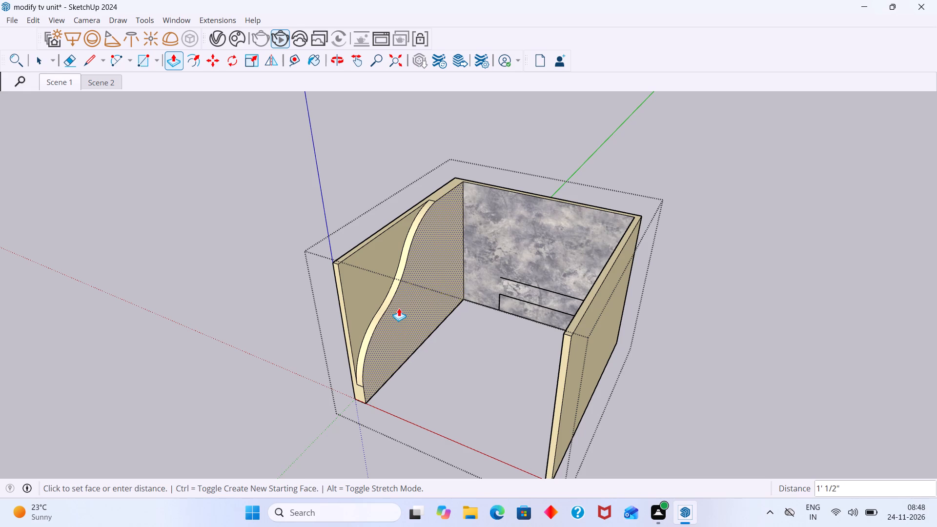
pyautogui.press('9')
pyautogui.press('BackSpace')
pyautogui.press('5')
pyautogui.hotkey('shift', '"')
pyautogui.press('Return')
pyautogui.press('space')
# Examine the raised wall area from several angles, including the curve's lower end at the wall's front edge.
pyautogui.scroll(3, 374, 303)
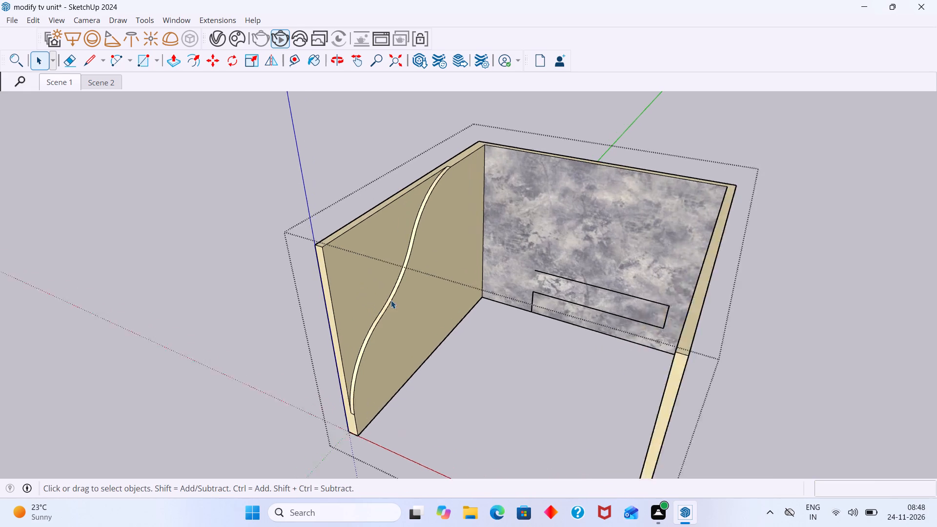
pyautogui.scroll(7, 391, 300)
pyautogui.moveTo(378, 229); pyautogui.dragTo(440, 210, button='middle')
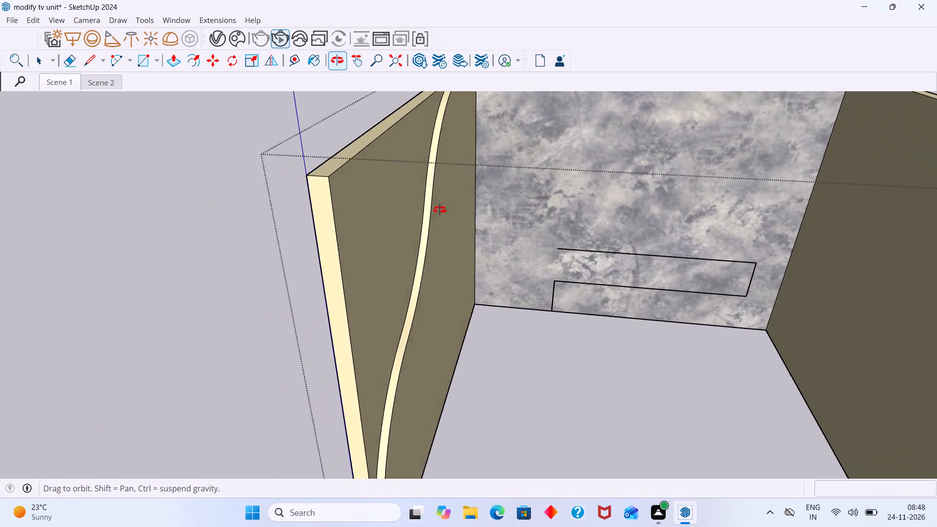
pyautogui.moveTo(440, 210); pyautogui.dragTo(271, 226, button='middle')
pyautogui.scroll(1, 271, 227)
pyautogui.scroll(1, 273, 272)
pyautogui.scroll(-12, 285, 272)
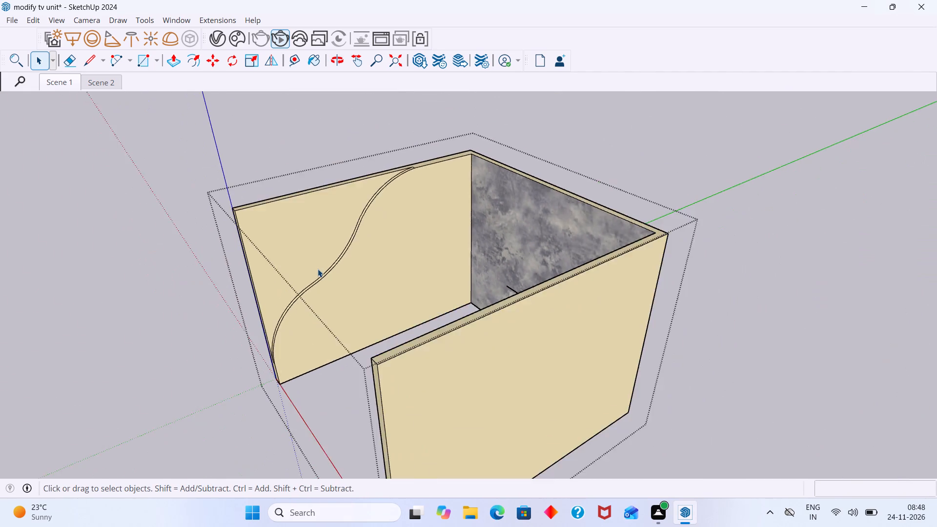
pyautogui.scroll(-5, 318, 269)
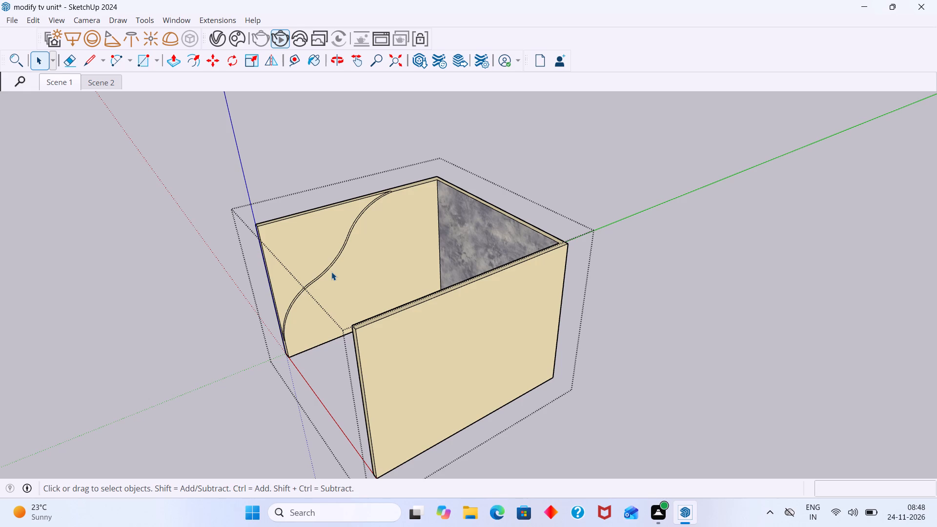
pyautogui.scroll(5, 267, 350)
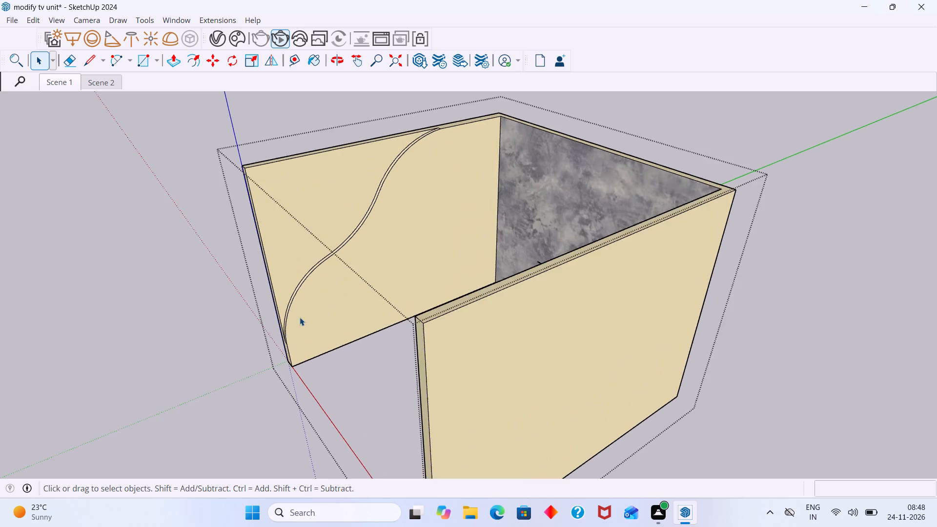
pyautogui.moveTo(305, 317); pyautogui.dragTo(604, 312, button='middle')
pyautogui.moveTo(442, 336); pyautogui.dragTo(256, 306, button='middle')
pyautogui.scroll(2, 244, 345)
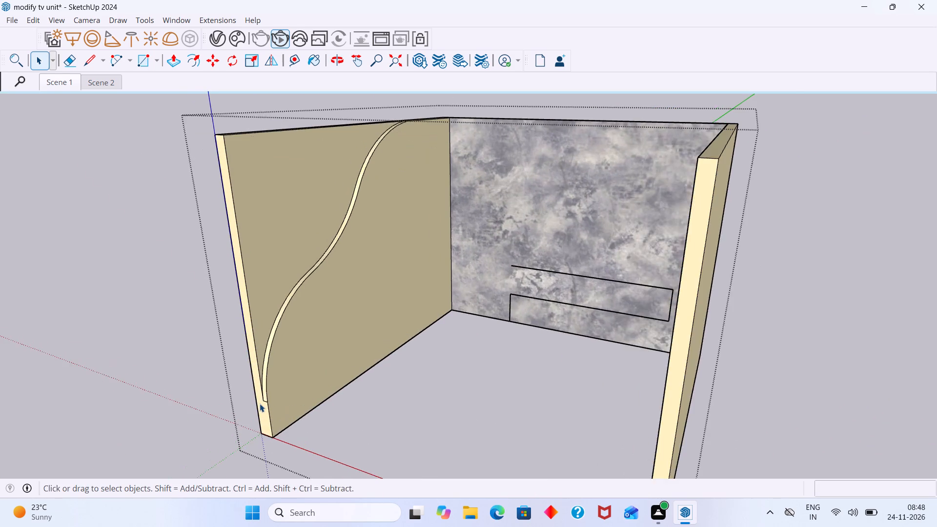
pyautogui.scroll(17, 260, 404)
pyautogui.scroll(-4, 265, 402)
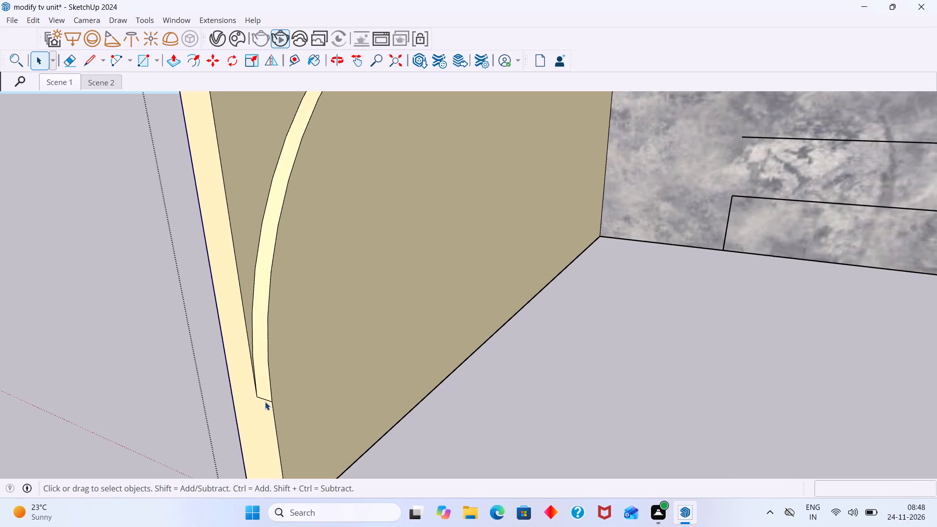
pyautogui.scroll(-16, 265, 402)
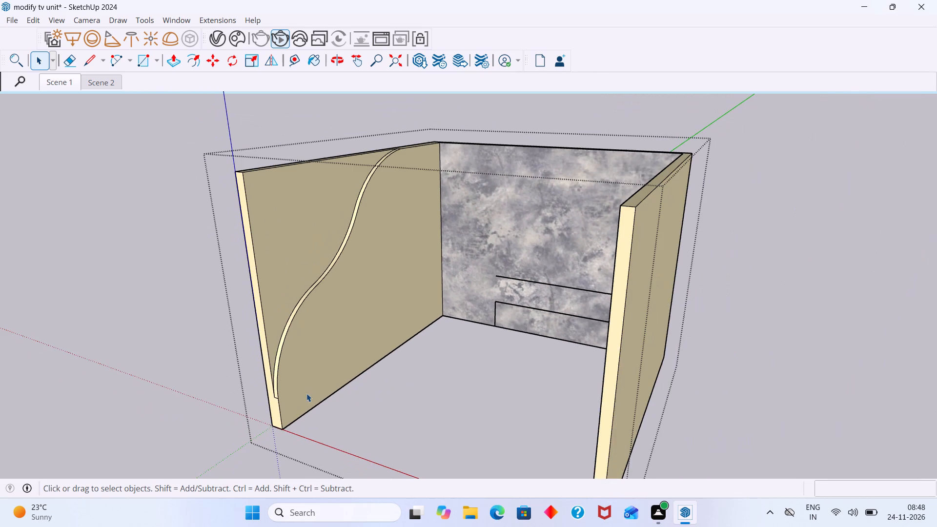
pyautogui.scroll(-3, 323, 383)
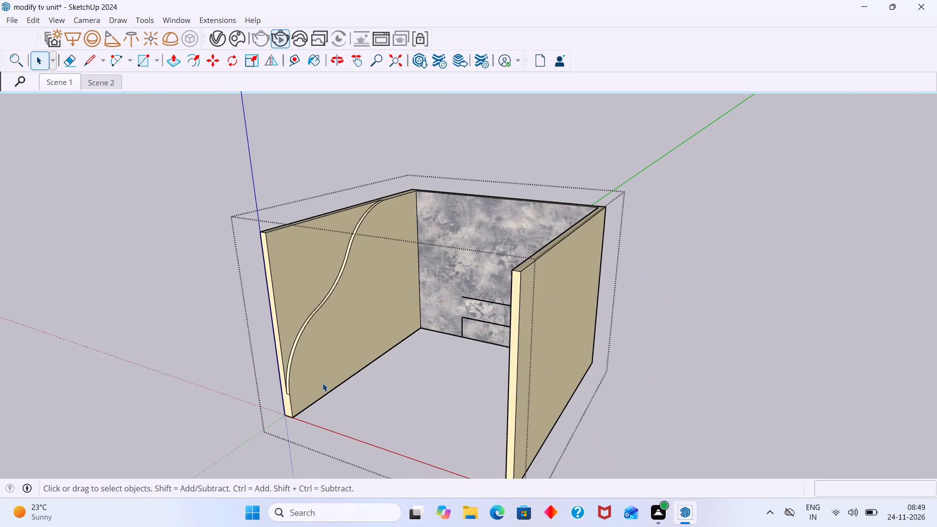
pyautogui.scroll(-1, 323, 383)
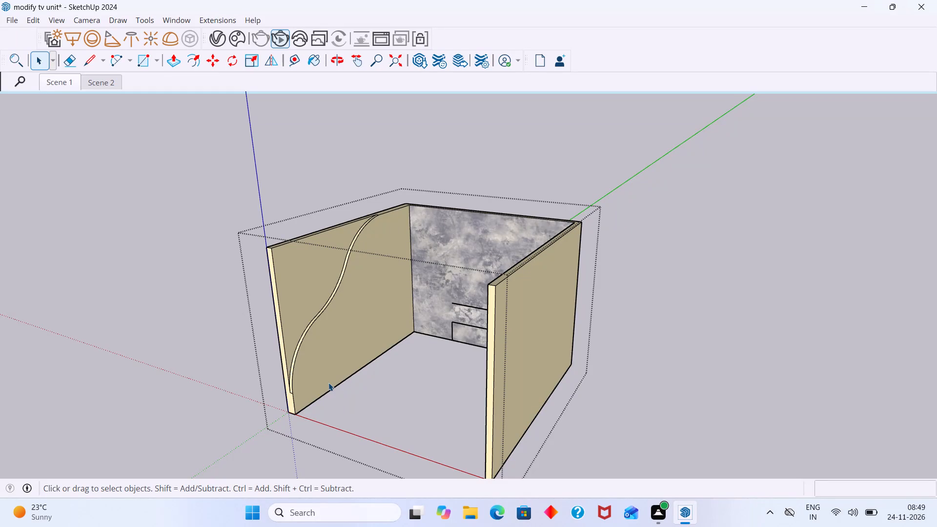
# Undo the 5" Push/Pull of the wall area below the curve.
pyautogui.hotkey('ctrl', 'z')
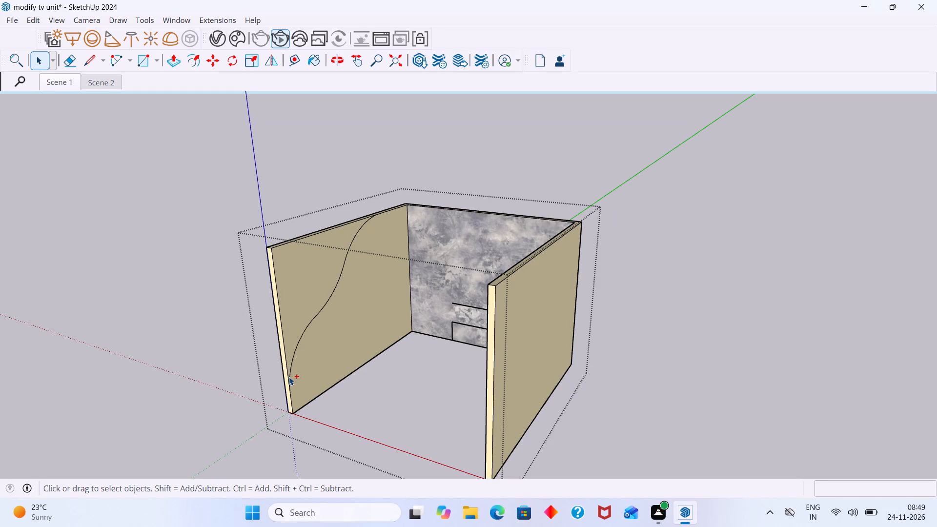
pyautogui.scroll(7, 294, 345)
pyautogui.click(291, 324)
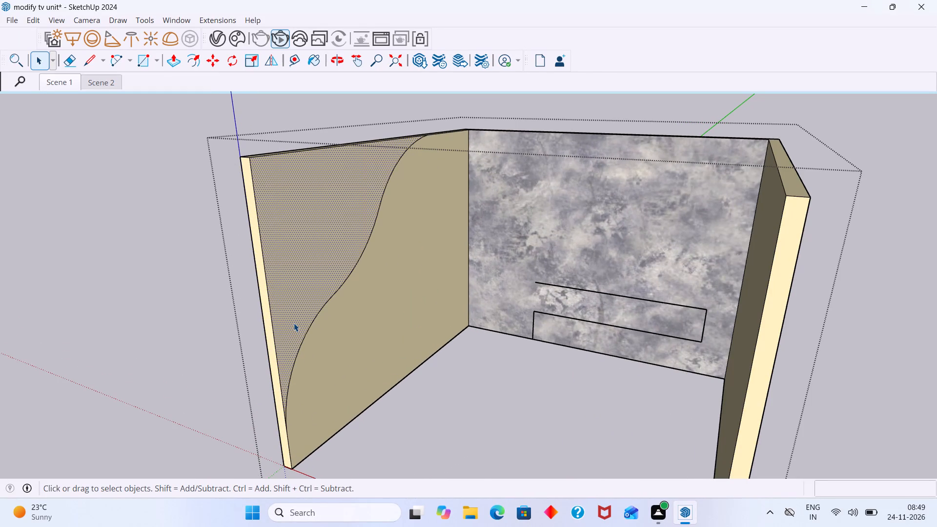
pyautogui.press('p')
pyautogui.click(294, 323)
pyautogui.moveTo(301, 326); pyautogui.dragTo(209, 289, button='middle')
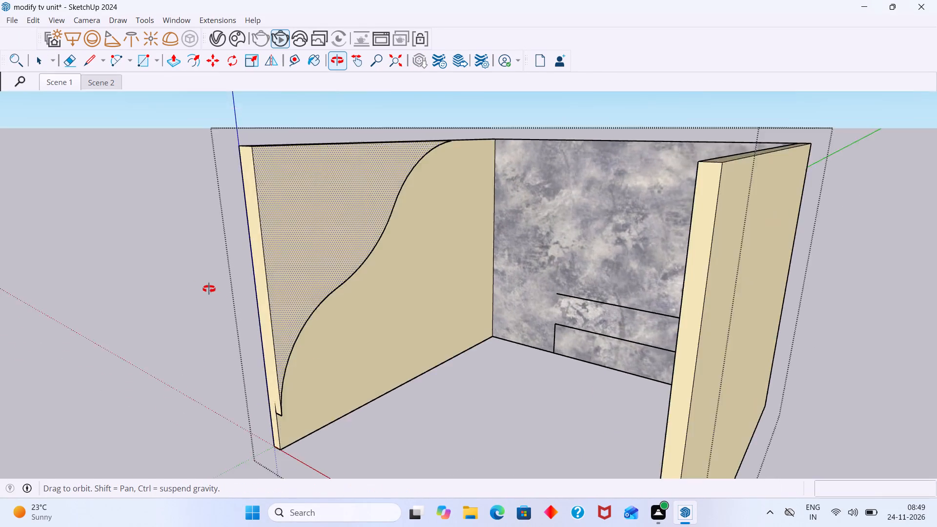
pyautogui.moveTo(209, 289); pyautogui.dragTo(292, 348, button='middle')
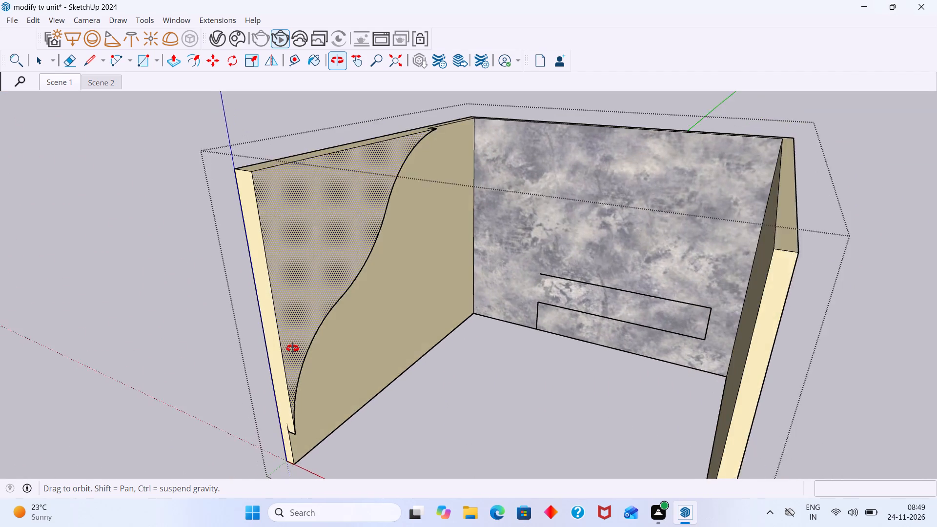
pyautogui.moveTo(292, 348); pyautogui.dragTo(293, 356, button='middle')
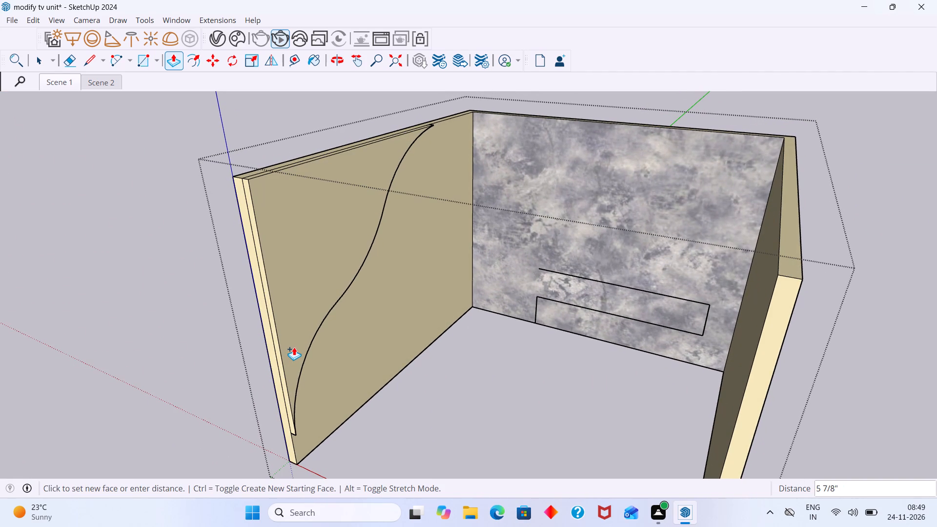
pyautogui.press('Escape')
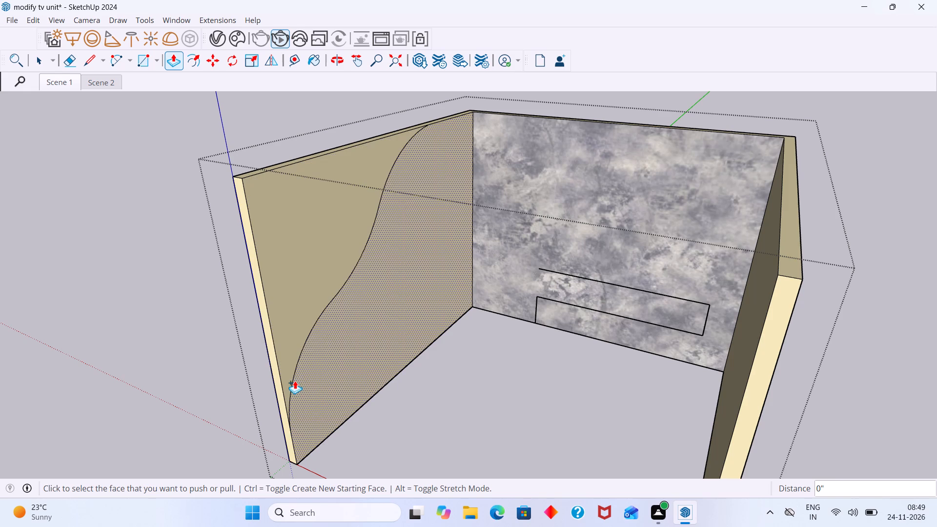
# Push/Pull the wall area below the curve about 6 3/4" into the room.
pyautogui.click(309, 373)
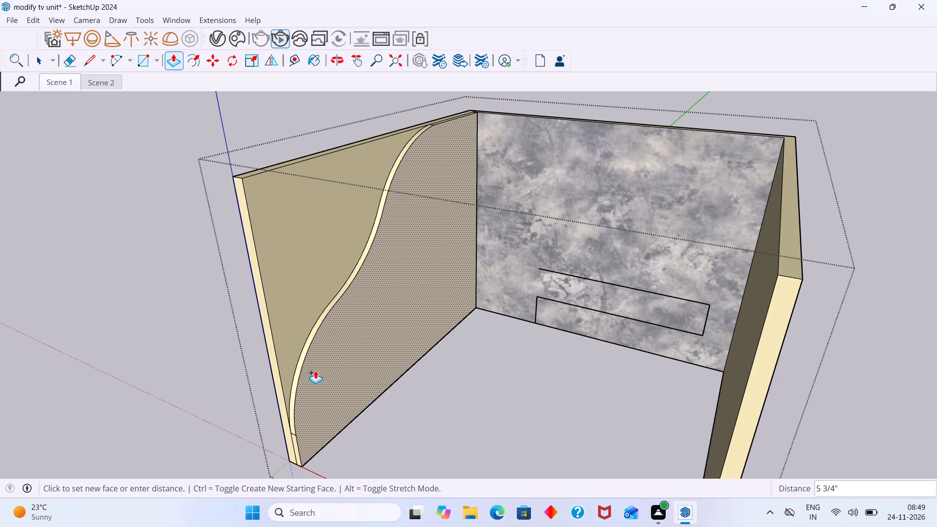
pyautogui.click(317, 371)
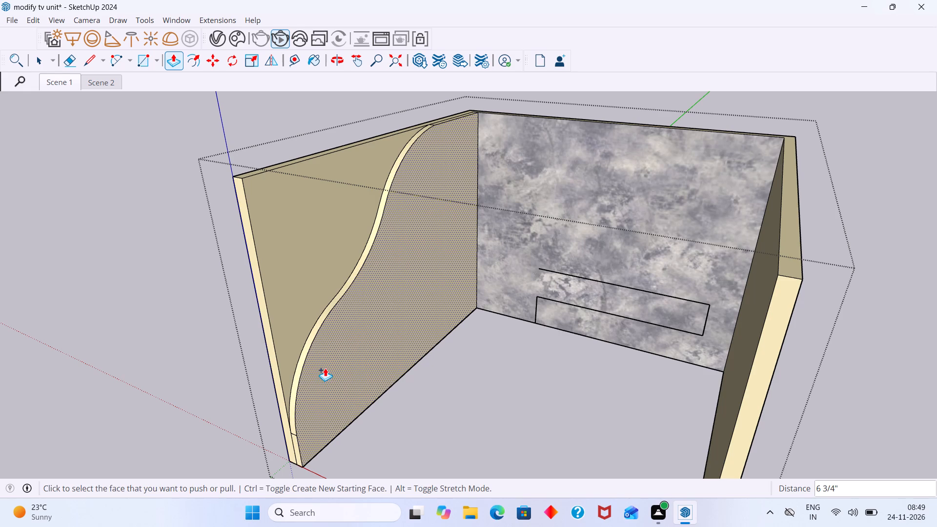
pyautogui.press('space')
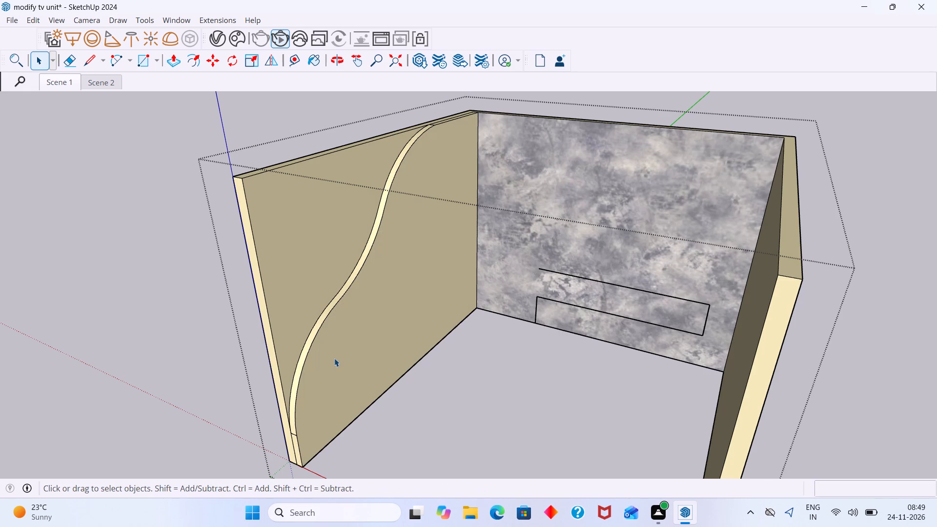
# Copy the curve edge about 3 3/16" across the raised area's curved side face, splitting it lengthwise into two strips.
pyautogui.scroll(2, 326, 350)
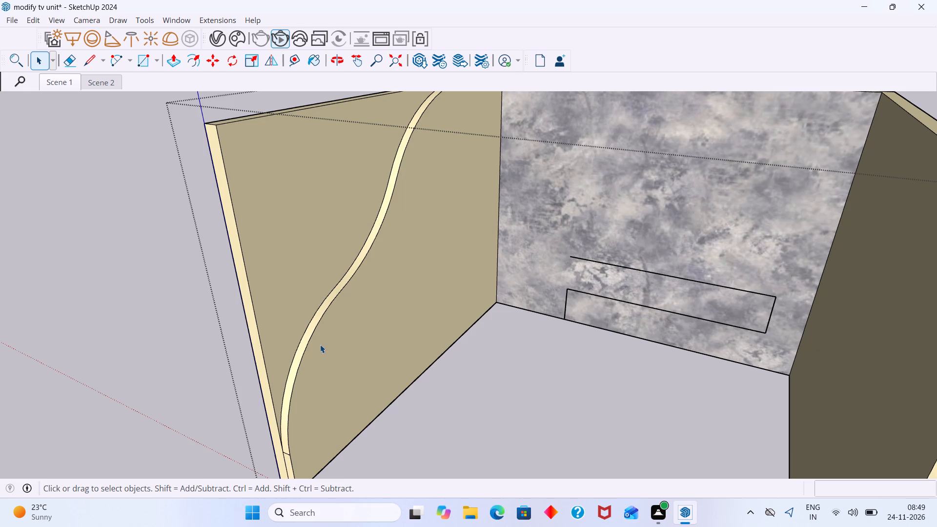
pyautogui.scroll(5, 318, 330)
pyautogui.click(310, 308)
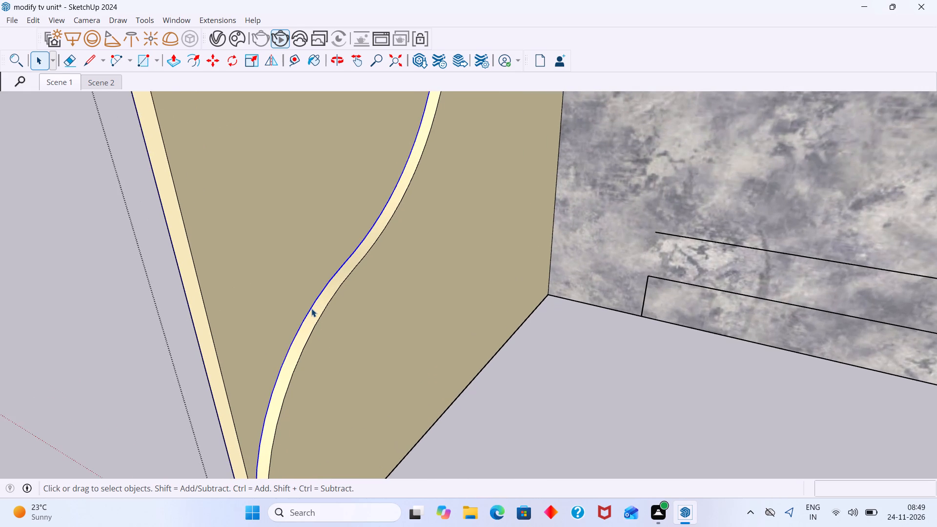
pyautogui.press('m')
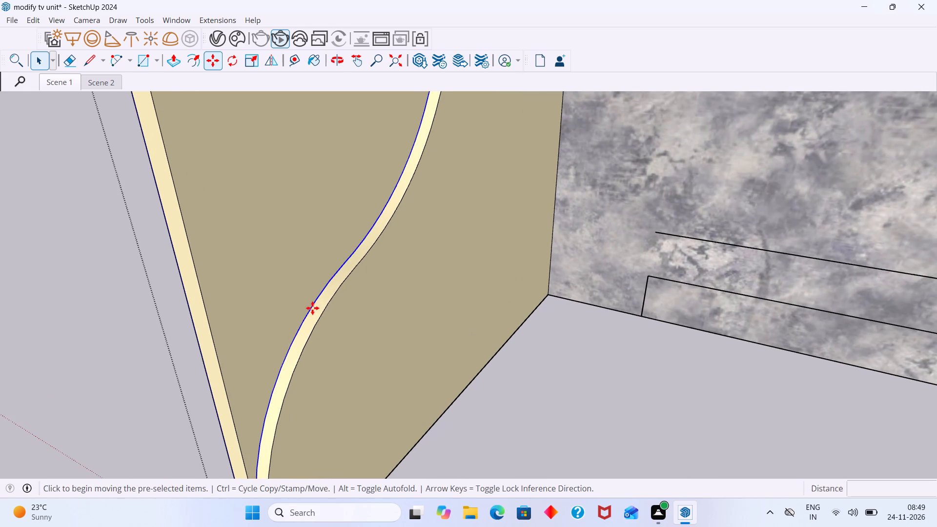
pyautogui.click(312, 308)
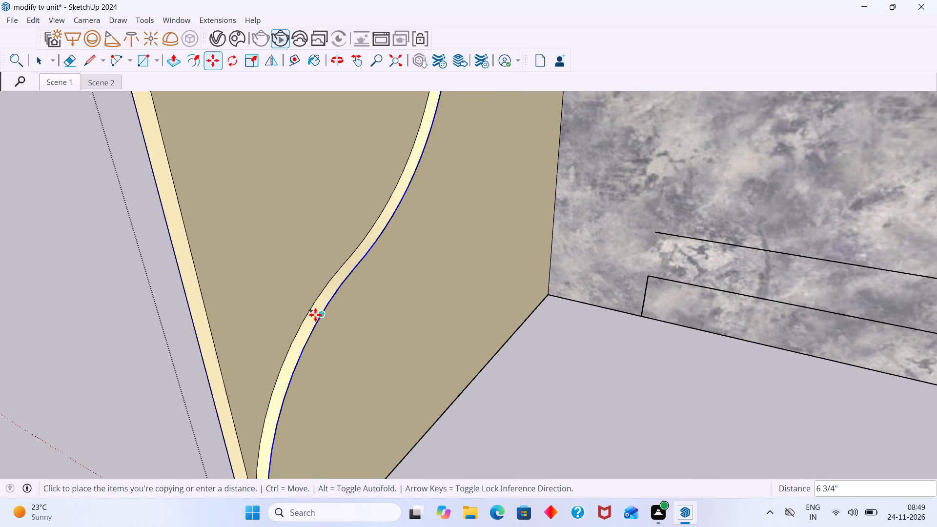
pyautogui.scroll(5, 315, 315)
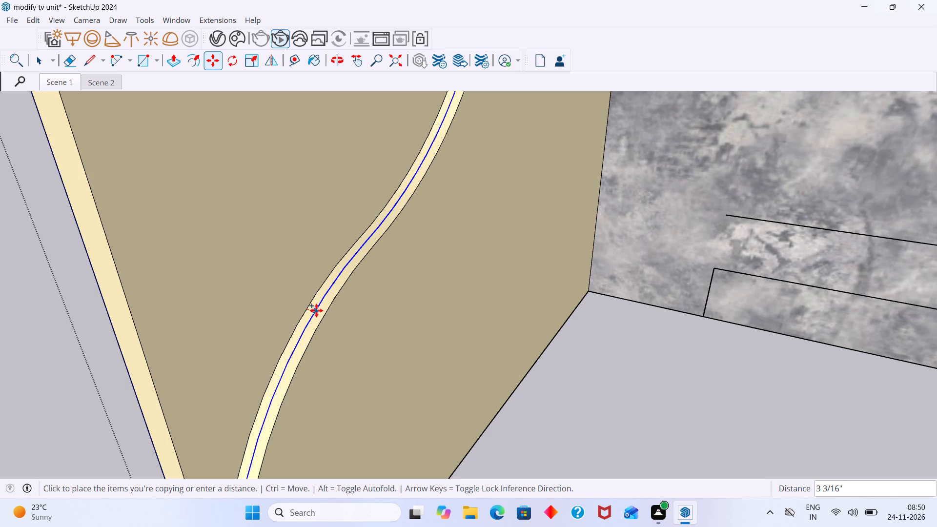
pyautogui.click(316, 310)
pyautogui.press('space')
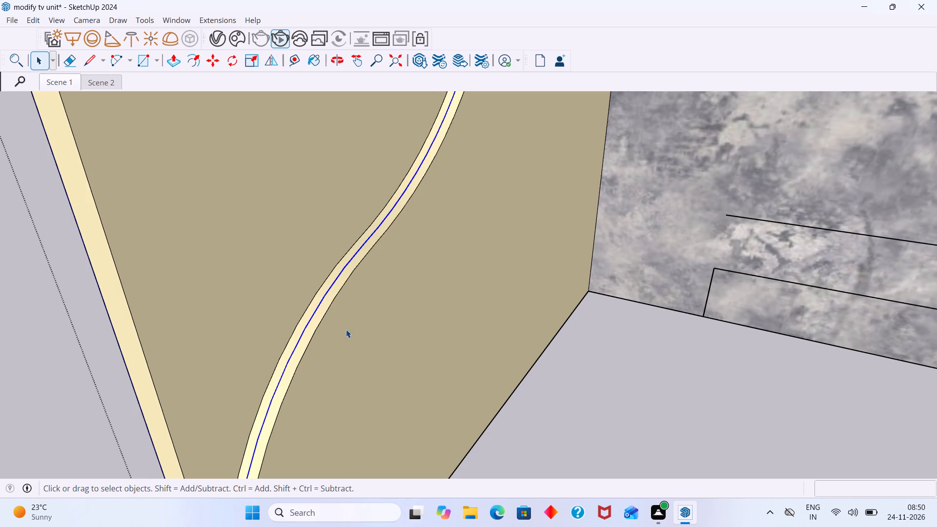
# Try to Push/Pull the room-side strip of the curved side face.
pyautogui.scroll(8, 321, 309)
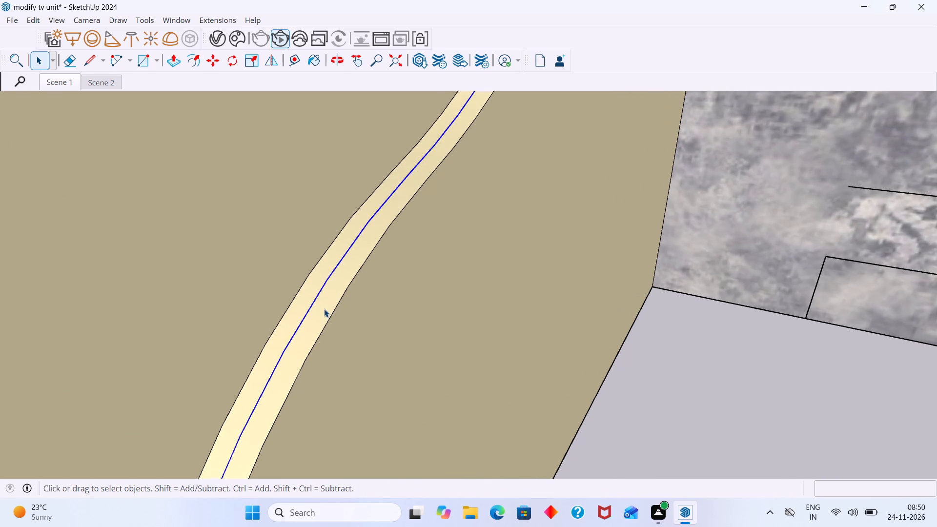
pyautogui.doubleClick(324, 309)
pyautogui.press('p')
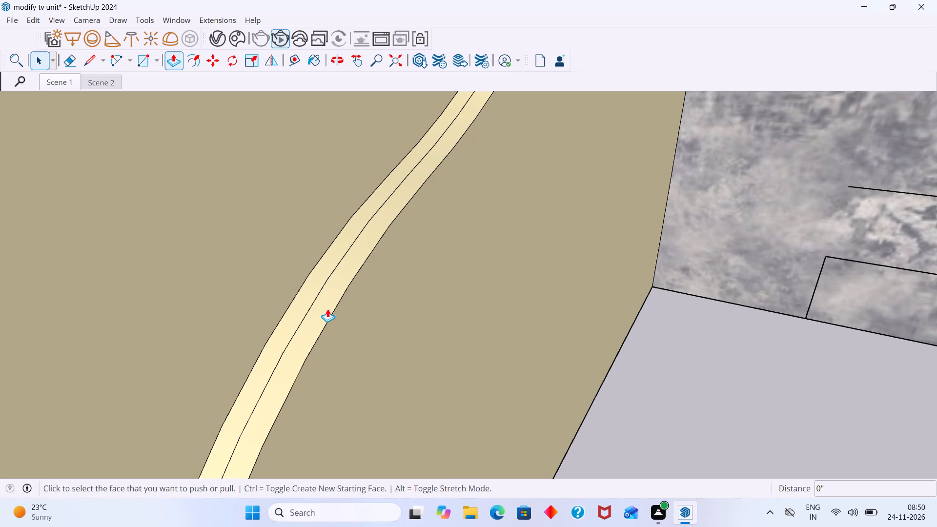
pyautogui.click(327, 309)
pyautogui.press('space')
# Select the room-side curved strip, enable the Fredo6 JointPushPull tools and dock them beside the existing tools.
pyautogui.click(326, 309)
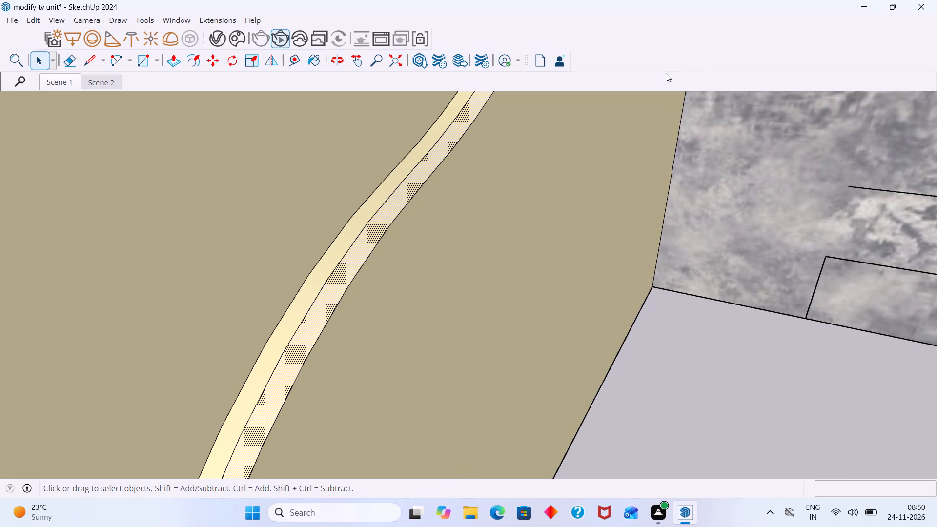
pyautogui.rightClick(701, 39)
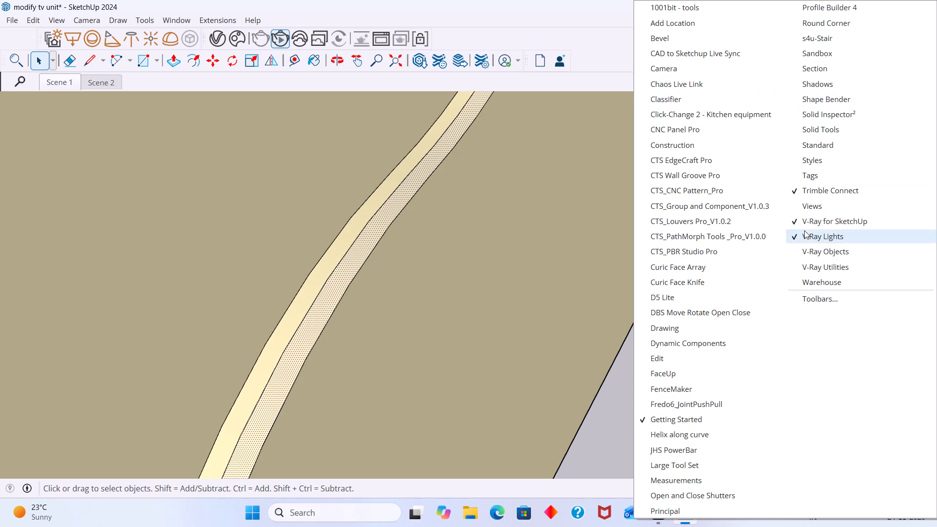
pyautogui.click(671, 402)
pyautogui.moveTo(298, 195); pyautogui.dragTo(289, 142)
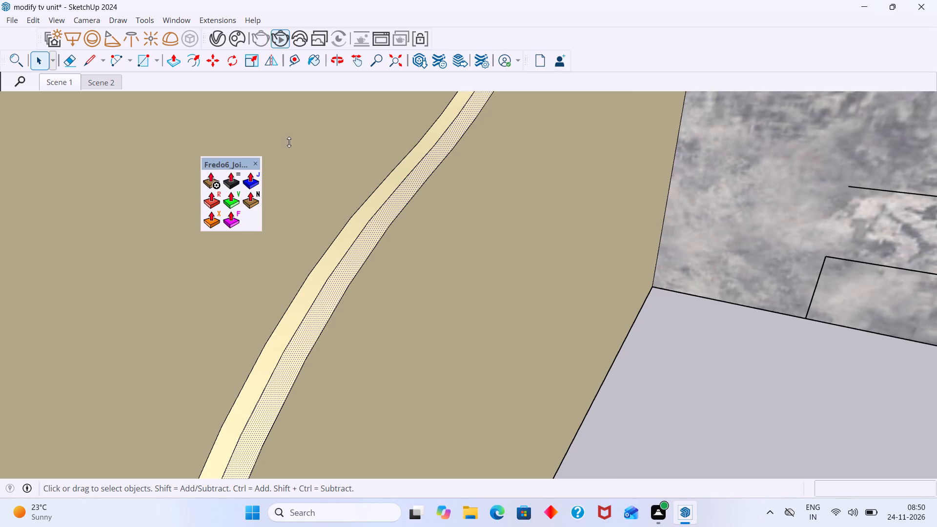
pyautogui.moveTo(289, 142); pyautogui.dragTo(289, 141)
pyautogui.moveTo(244, 159); pyautogui.dragTo(694, 22)
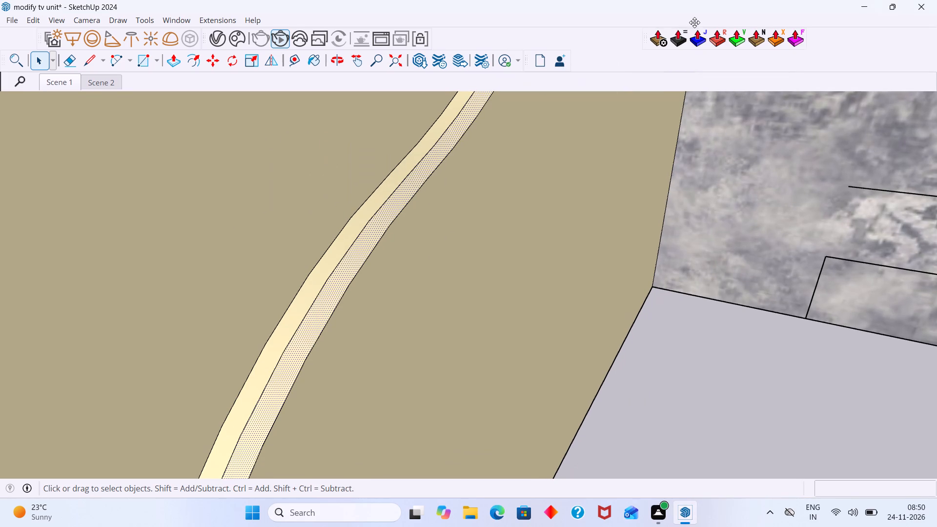
pyautogui.moveTo(694, 22); pyautogui.dragTo(517, 30)
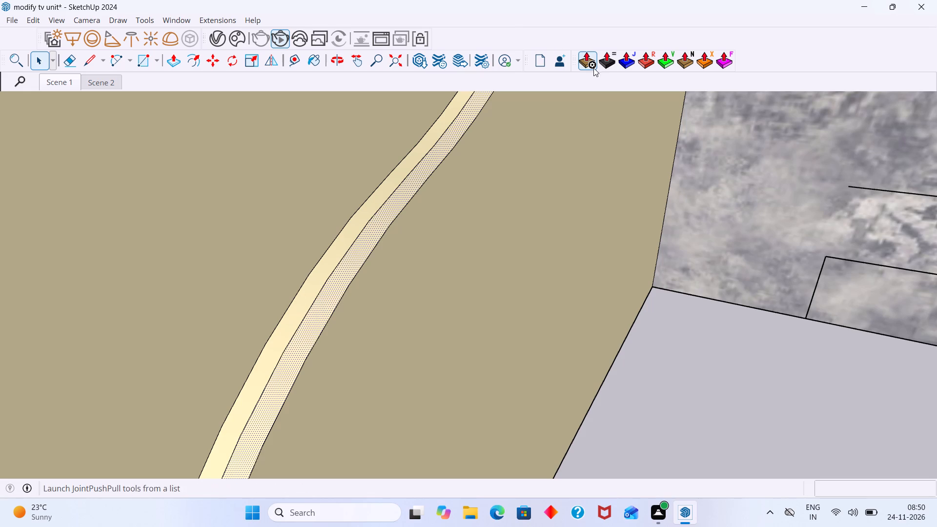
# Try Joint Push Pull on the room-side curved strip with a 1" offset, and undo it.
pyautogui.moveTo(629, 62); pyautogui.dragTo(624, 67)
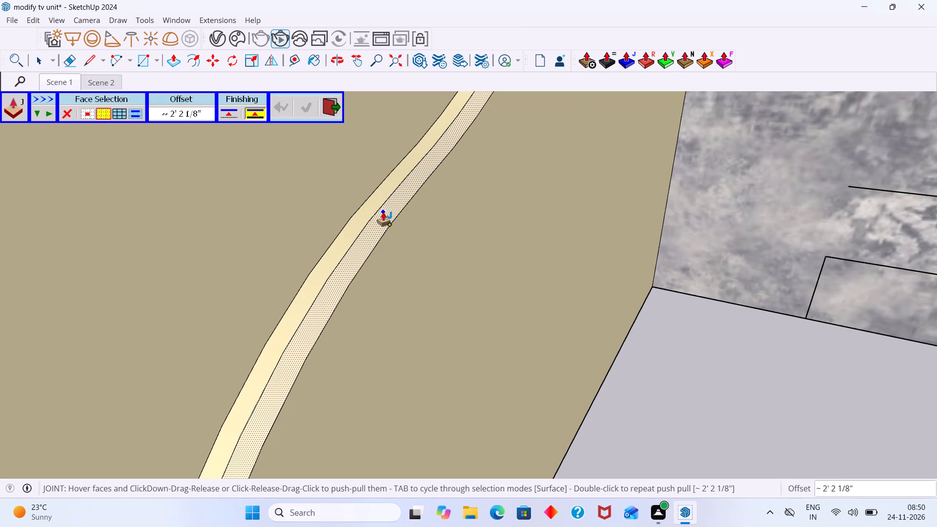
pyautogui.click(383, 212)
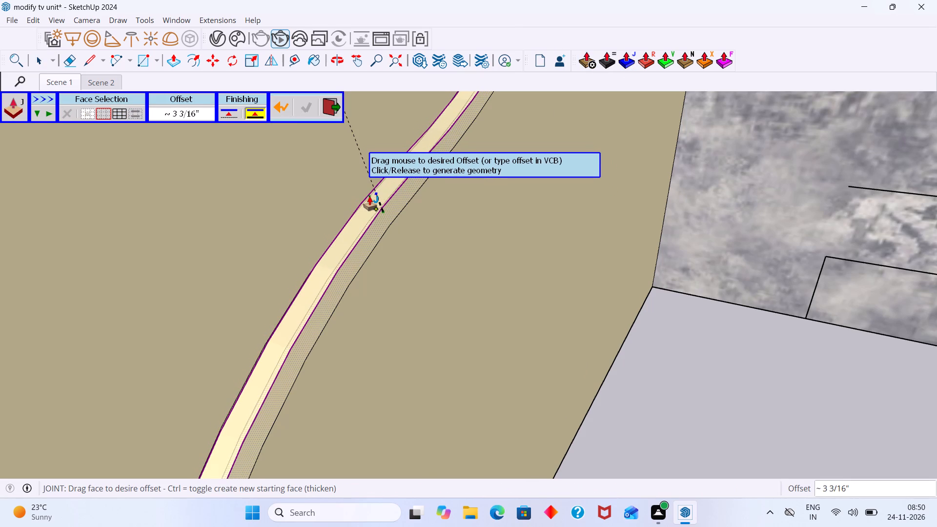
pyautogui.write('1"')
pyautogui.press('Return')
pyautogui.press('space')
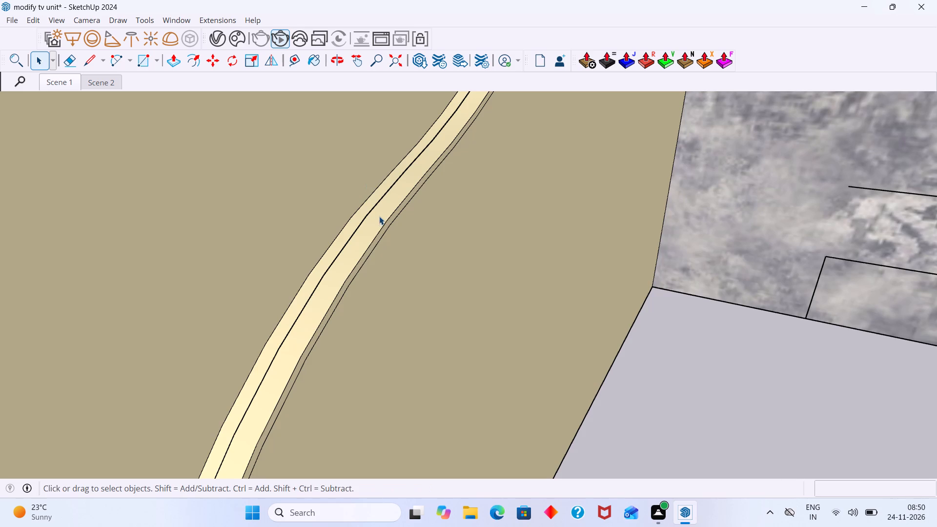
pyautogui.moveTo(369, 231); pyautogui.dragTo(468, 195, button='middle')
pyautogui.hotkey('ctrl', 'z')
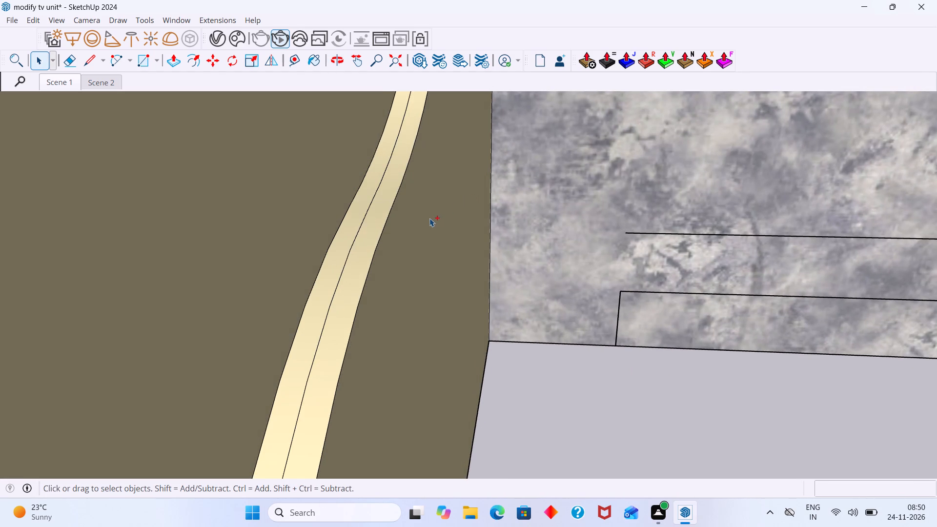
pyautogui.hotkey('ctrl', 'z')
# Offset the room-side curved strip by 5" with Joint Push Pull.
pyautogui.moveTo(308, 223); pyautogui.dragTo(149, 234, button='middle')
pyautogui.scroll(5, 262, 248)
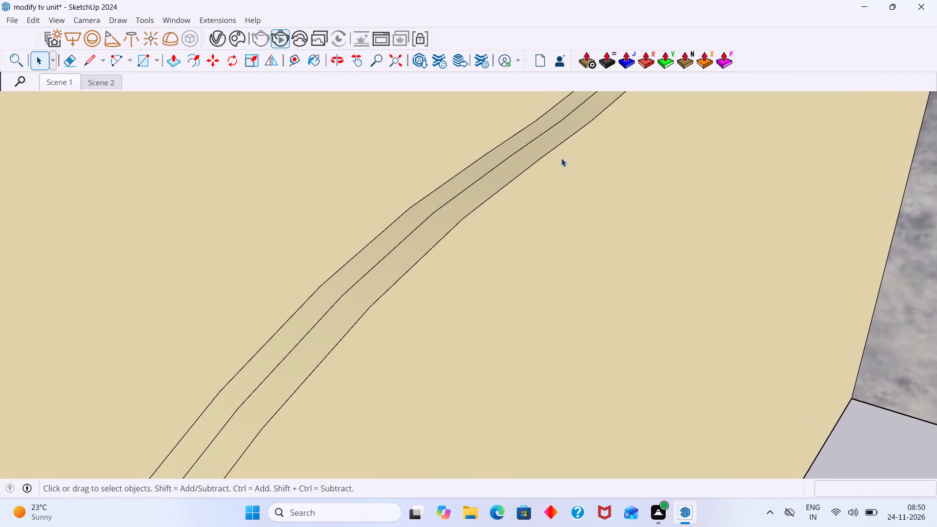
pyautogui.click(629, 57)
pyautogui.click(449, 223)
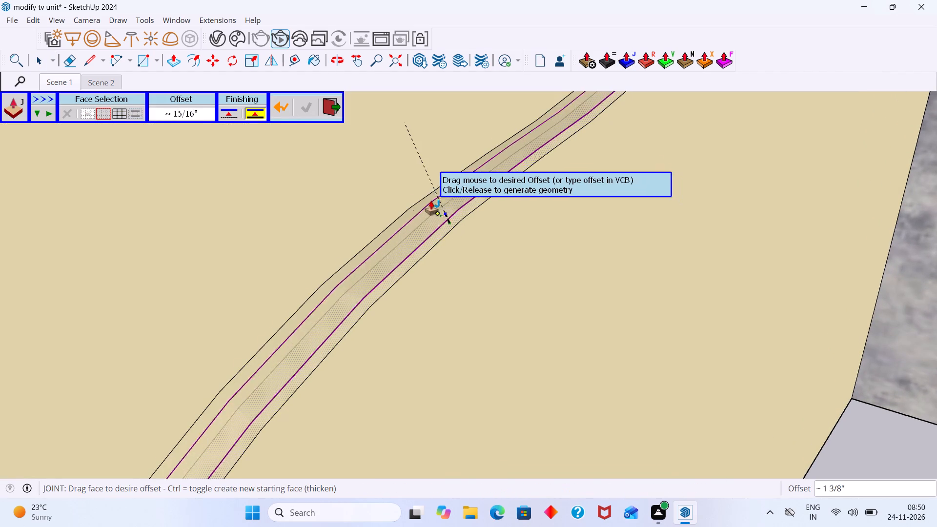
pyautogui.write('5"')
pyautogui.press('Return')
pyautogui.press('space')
# Examine the offset strip along the curve from several angles, including edge-on along the wall.
pyautogui.scroll(-4, 409, 202)
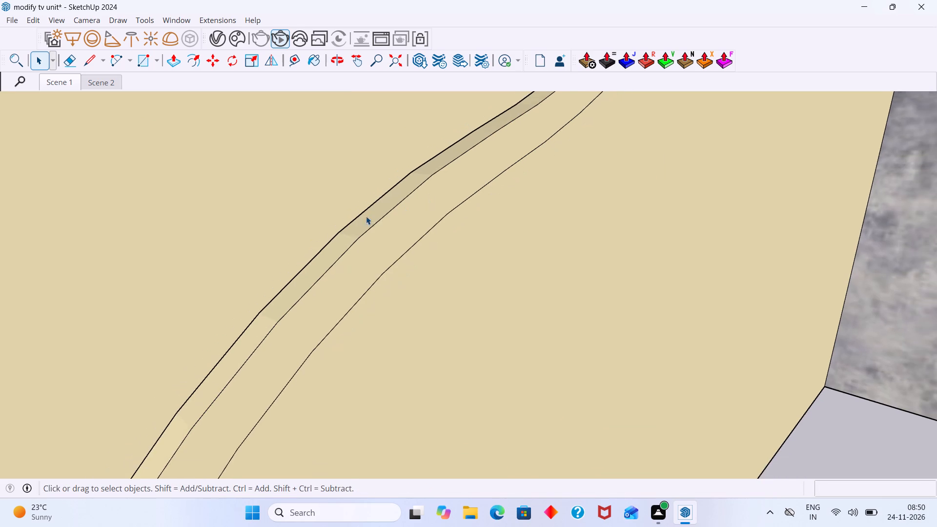
pyautogui.moveTo(370, 218); pyautogui.dragTo(643, 139, button='middle')
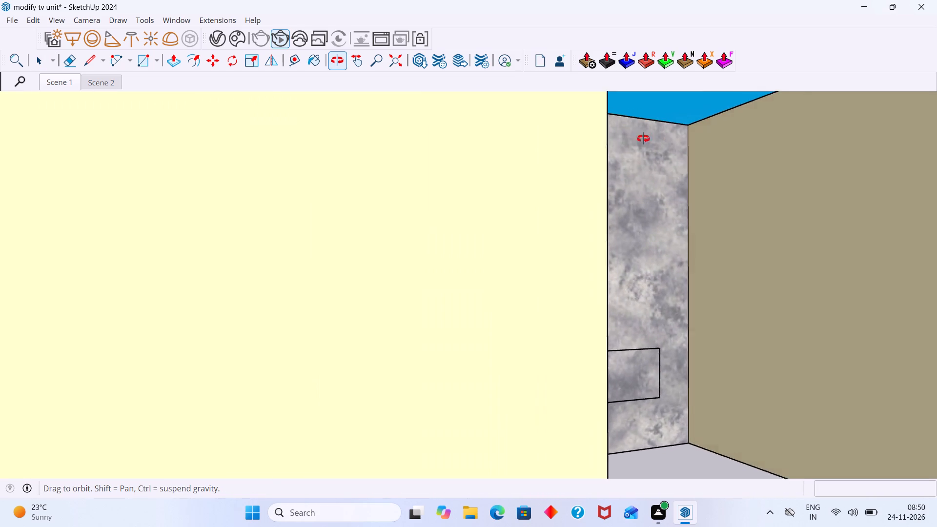
pyautogui.moveTo(643, 139); pyautogui.dragTo(630, 139, button='middle')
pyautogui.scroll(10, 285, 248)
pyautogui.moveTo(325, 246); pyautogui.dragTo(360, 234, button='middle')
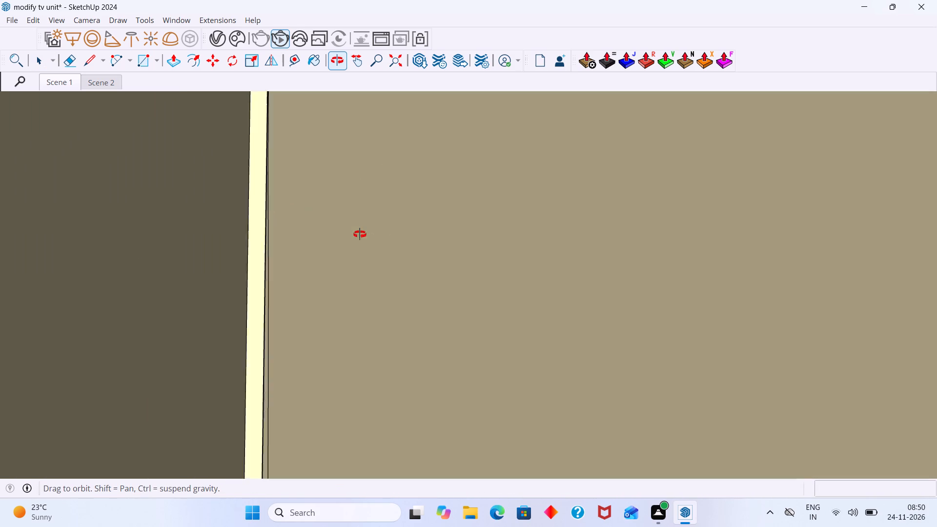
pyautogui.moveTo(360, 234); pyautogui.dragTo(334, 231, button='middle')
pyautogui.scroll(4, 317, 231)
pyautogui.moveTo(319, 229); pyautogui.dragTo(322, 227, button='middle')
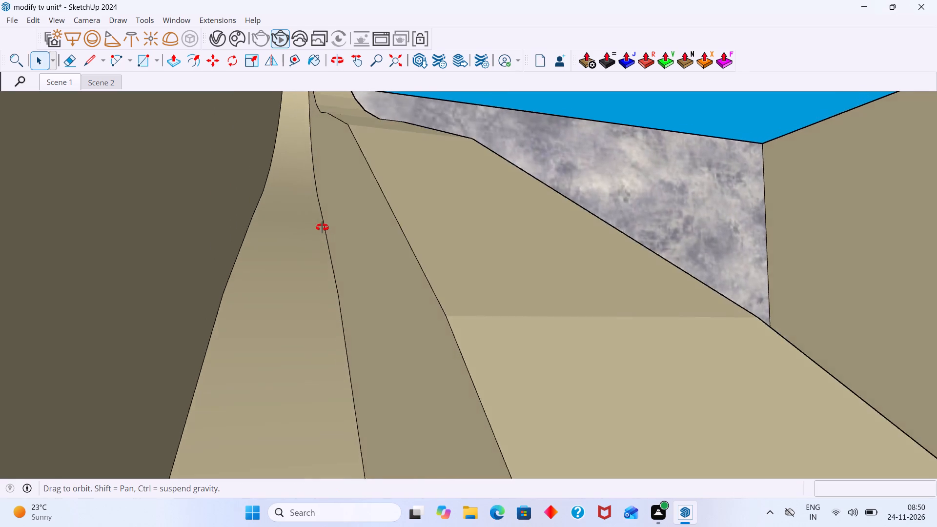
pyautogui.moveTo(322, 227); pyautogui.dragTo(316, 208, button='middle')
pyautogui.scroll(1, 316, 208)
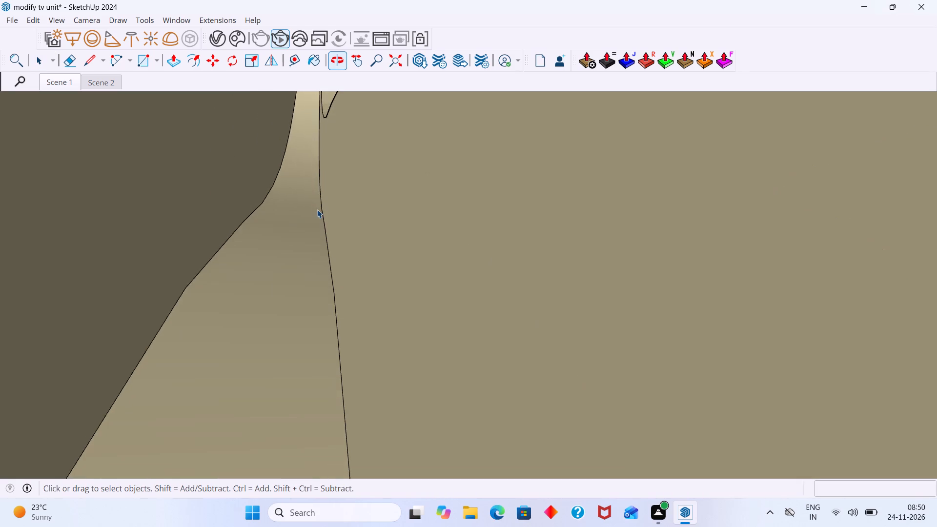
pyautogui.scroll(-18, 317, 209)
pyautogui.moveTo(335, 236); pyautogui.dragTo(101, 274, button='middle')
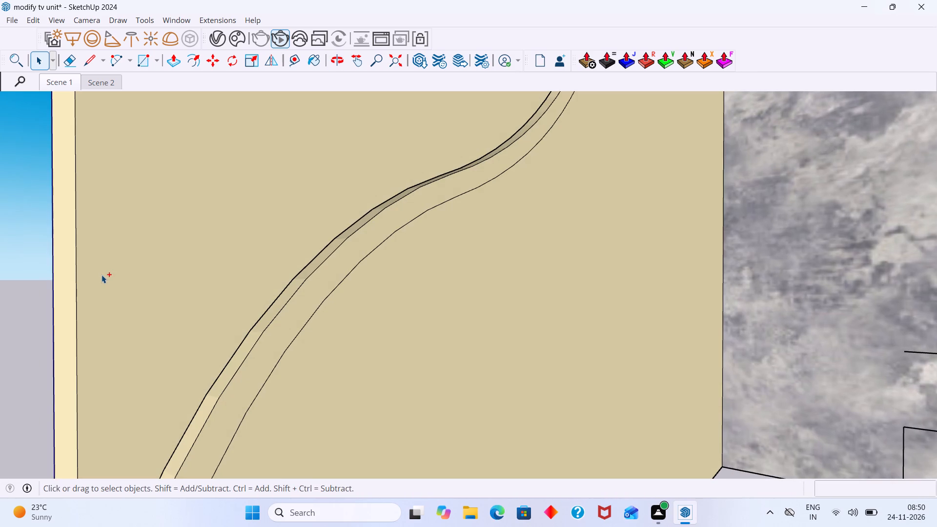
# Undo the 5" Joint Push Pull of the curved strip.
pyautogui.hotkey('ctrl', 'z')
# Offset the room-side curved strip by 2" with Joint Push Pull.
pyautogui.scroll(5, 303, 283)
pyautogui.moveTo(346, 299); pyautogui.dragTo(368, 341, button='middle')
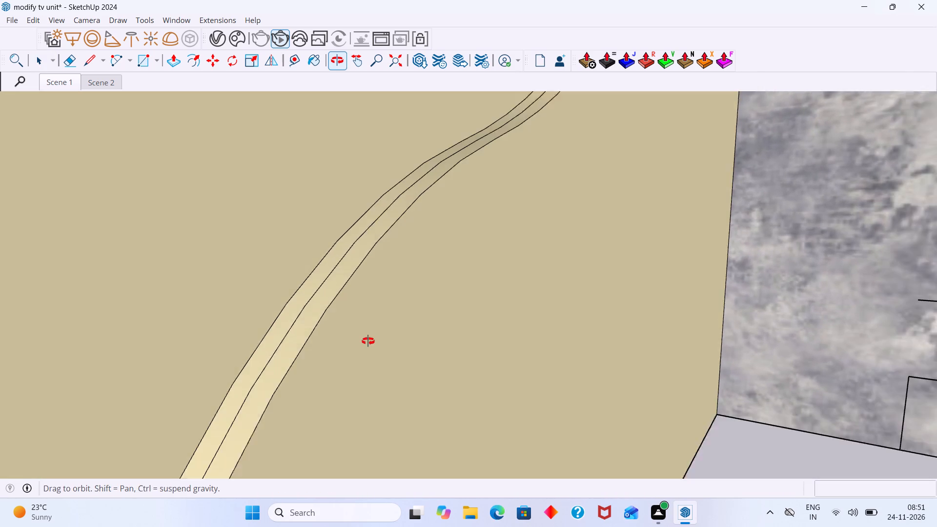
pyautogui.moveTo(368, 341); pyautogui.dragTo(370, 344, button='middle')
pyautogui.click(621, 64)
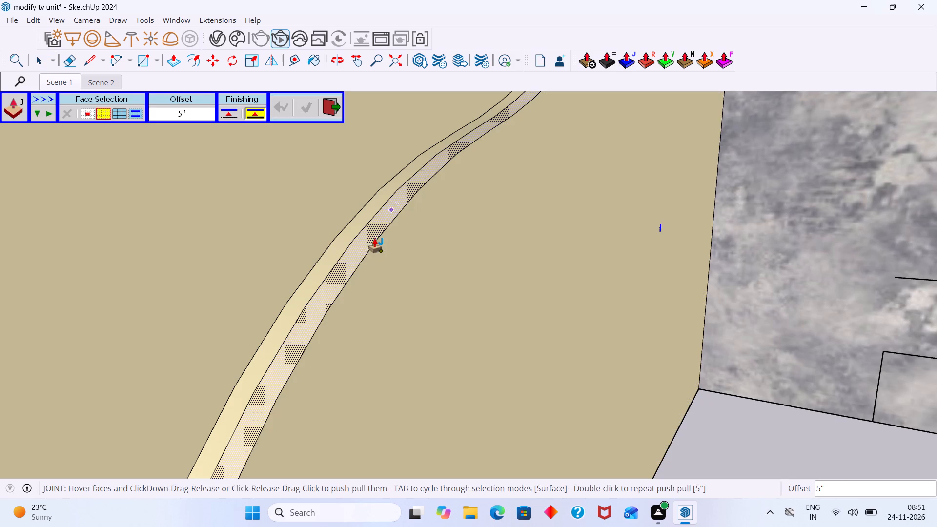
pyautogui.click(368, 245)
pyautogui.press('2')
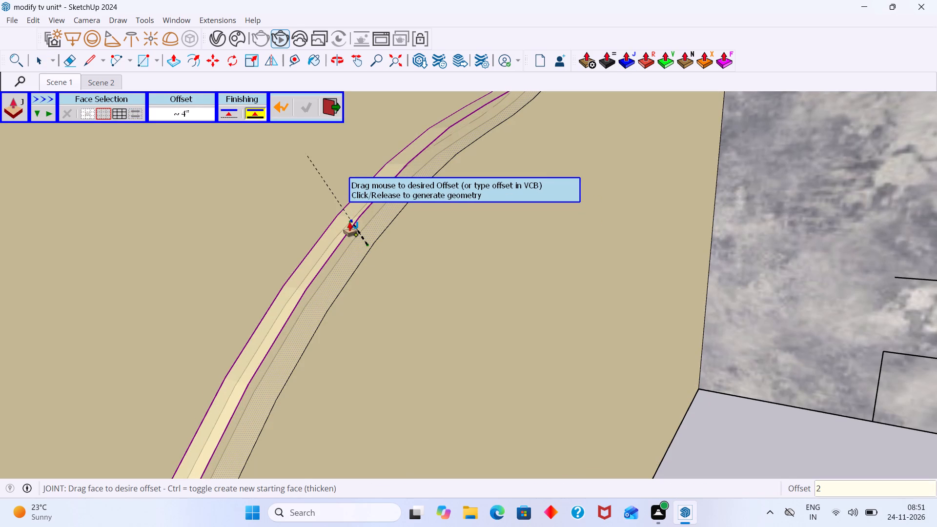
pyautogui.hotkey('shift', '"')
pyautogui.press('Return')
pyautogui.press('space')
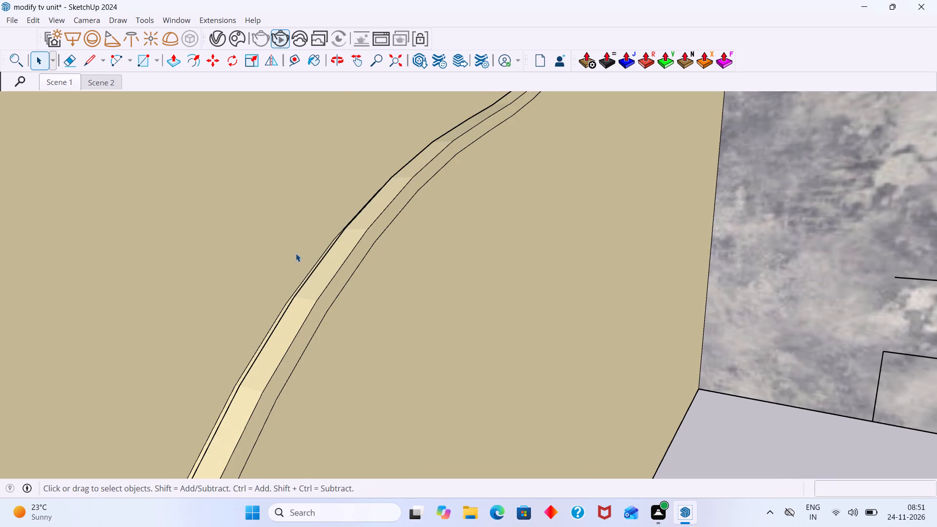
# Examine the offset strip and the groove beside it from several angles, both close up and in the whole room.
pyautogui.moveTo(299, 256); pyautogui.dragTo(474, 245, button='middle')
pyautogui.scroll(3, 260, 281)
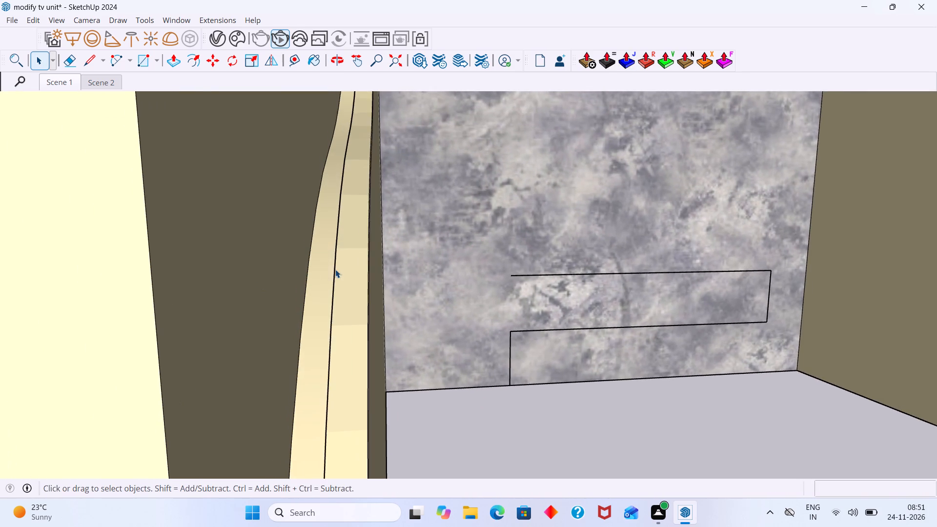
pyautogui.scroll(5, 335, 269)
pyautogui.moveTo(320, 263); pyautogui.dragTo(357, 256, button='middle')
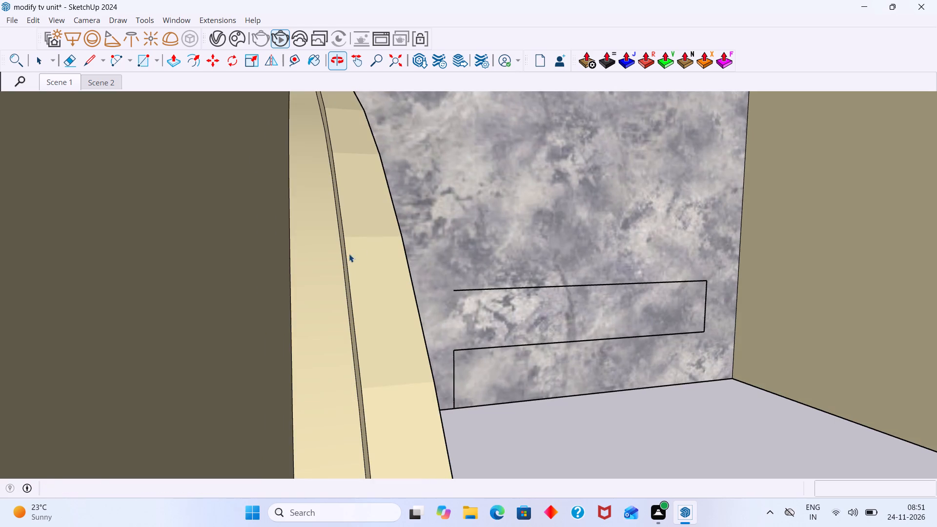
pyautogui.scroll(10, 344, 253)
pyautogui.moveTo(334, 238); pyautogui.dragTo(355, 222, button='middle')
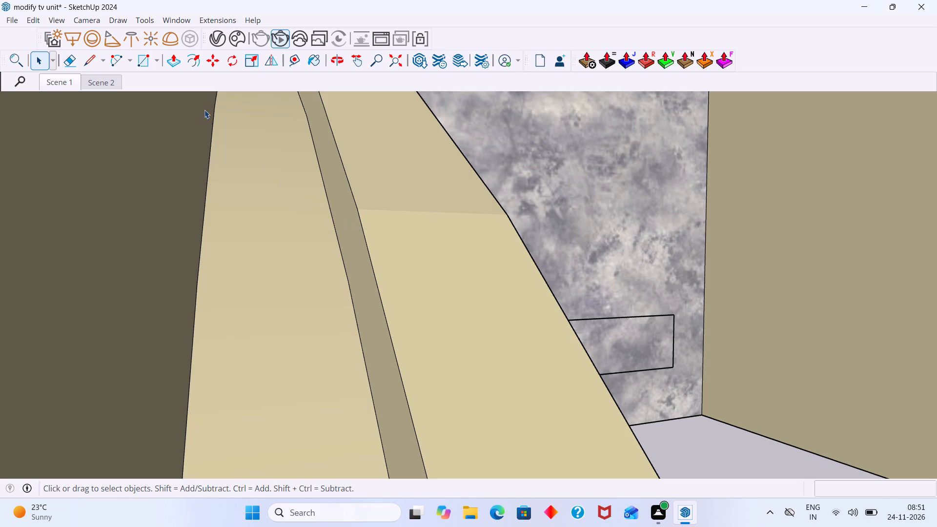
pyautogui.scroll(-7, 338, 286)
pyautogui.moveTo(363, 284); pyautogui.dragTo(254, 263, button='middle')
pyautogui.click(398, 62)
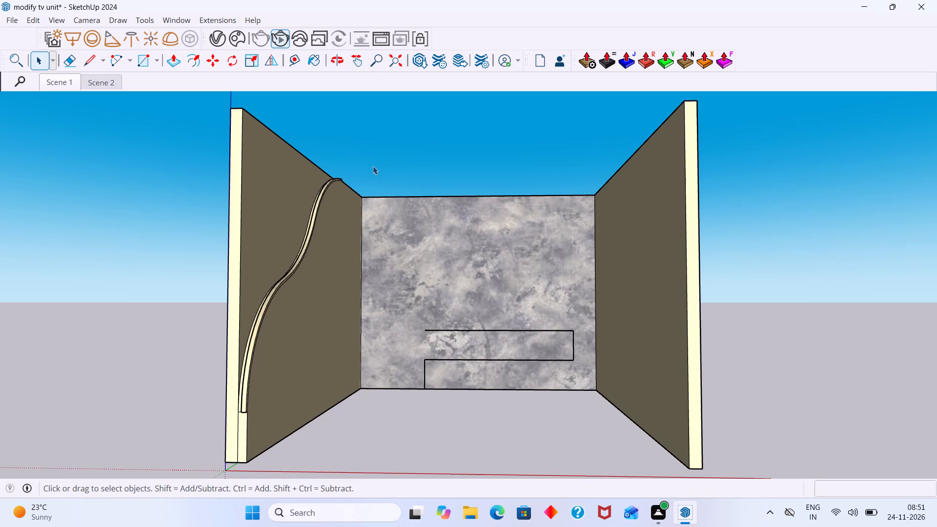
pyautogui.moveTo(277, 228); pyautogui.dragTo(182, 250, button='middle')
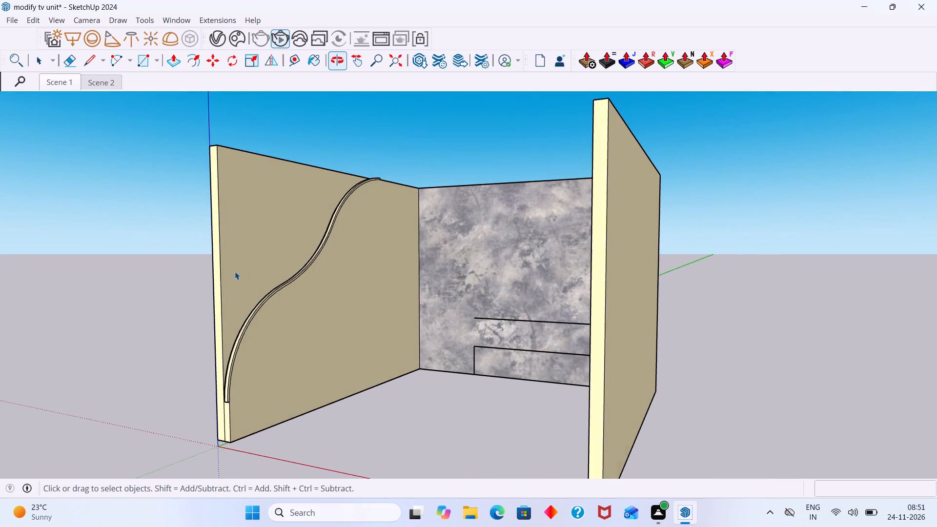
pyautogui.scroll(12, 257, 277)
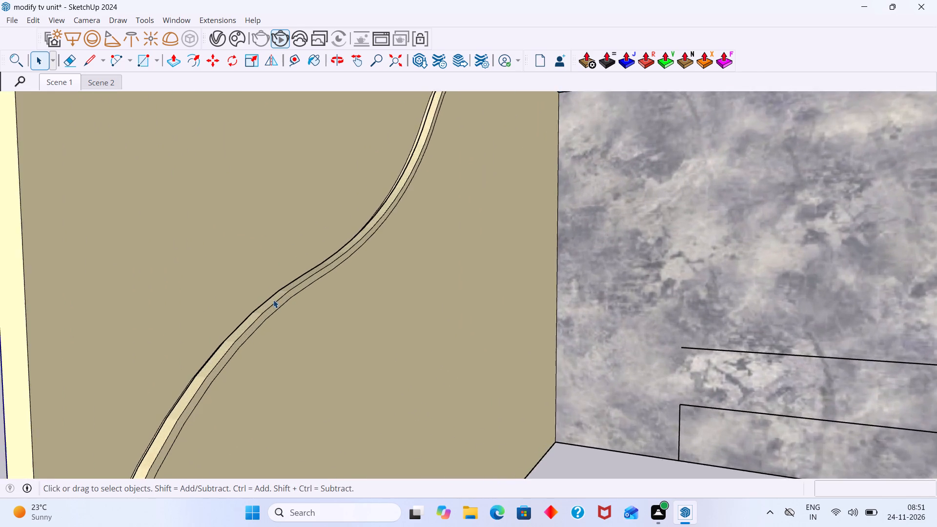
pyautogui.scroll(9, 273, 300)
pyautogui.scroll(-1, 273, 300)
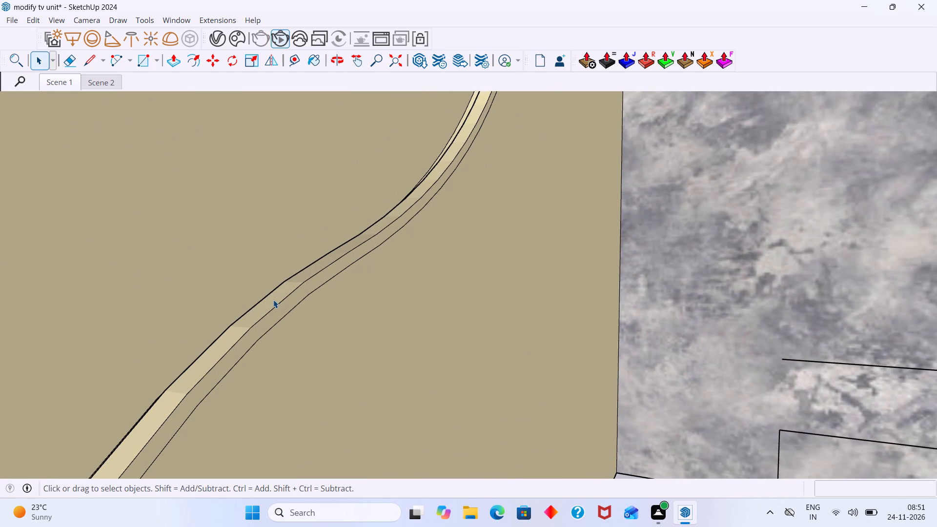
pyautogui.scroll(-6, 274, 299)
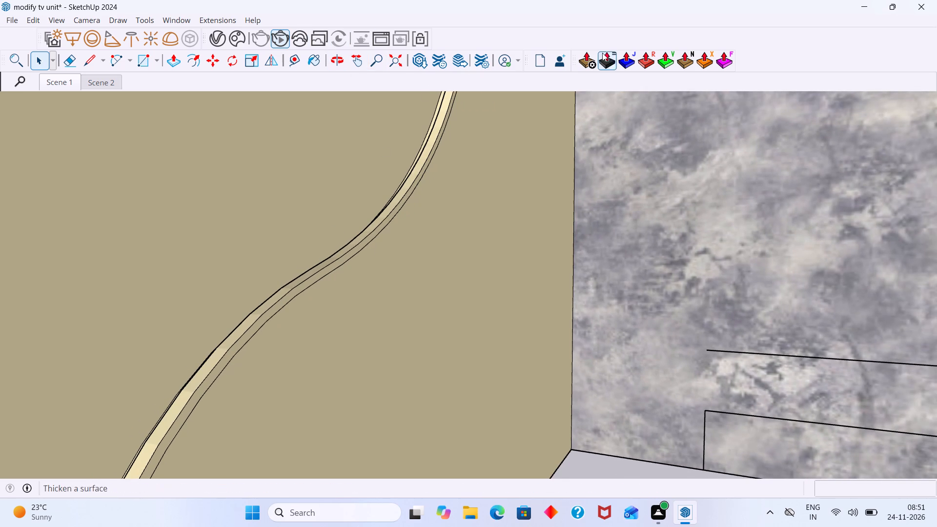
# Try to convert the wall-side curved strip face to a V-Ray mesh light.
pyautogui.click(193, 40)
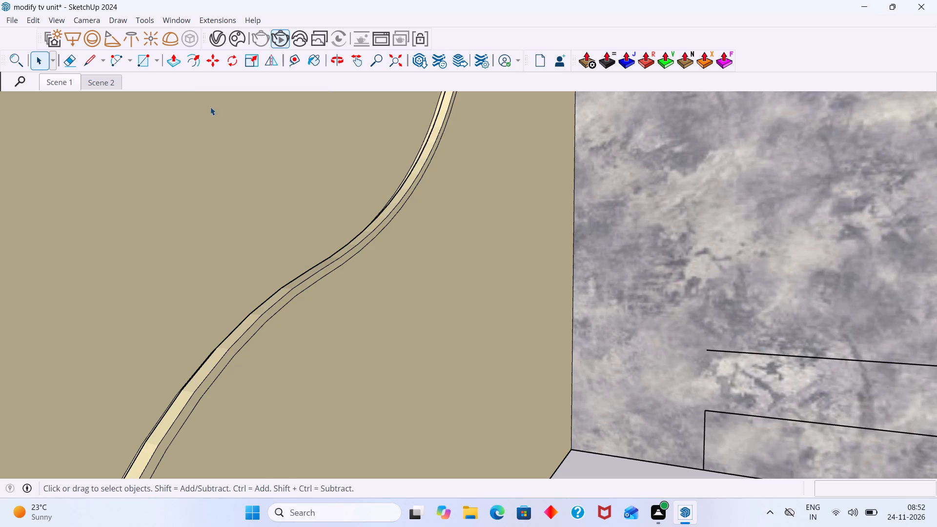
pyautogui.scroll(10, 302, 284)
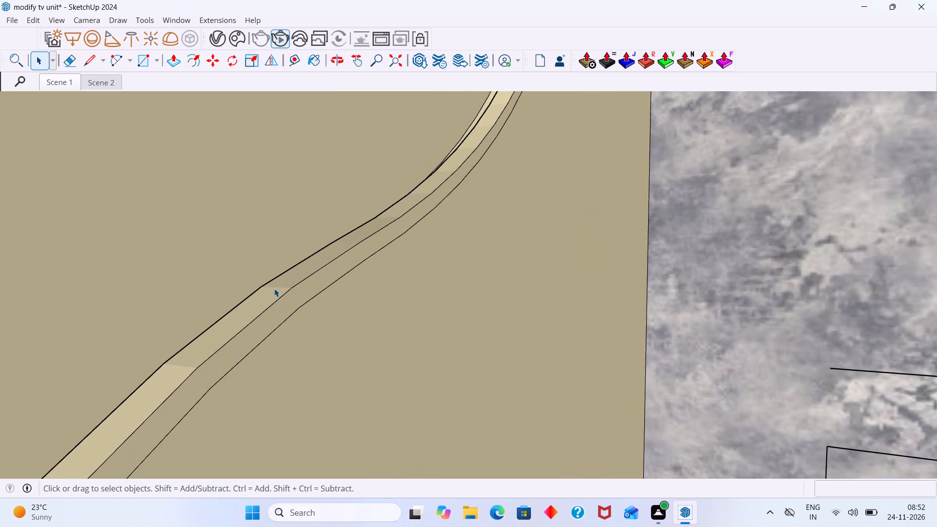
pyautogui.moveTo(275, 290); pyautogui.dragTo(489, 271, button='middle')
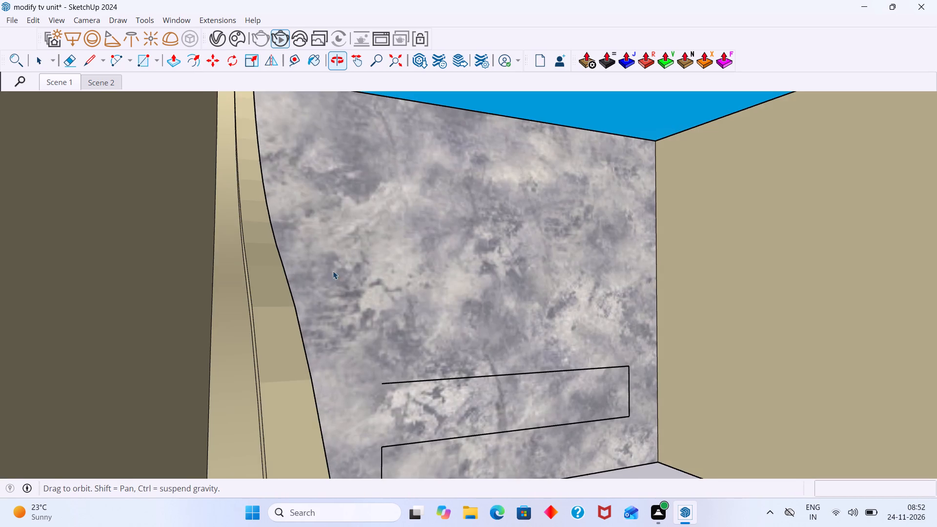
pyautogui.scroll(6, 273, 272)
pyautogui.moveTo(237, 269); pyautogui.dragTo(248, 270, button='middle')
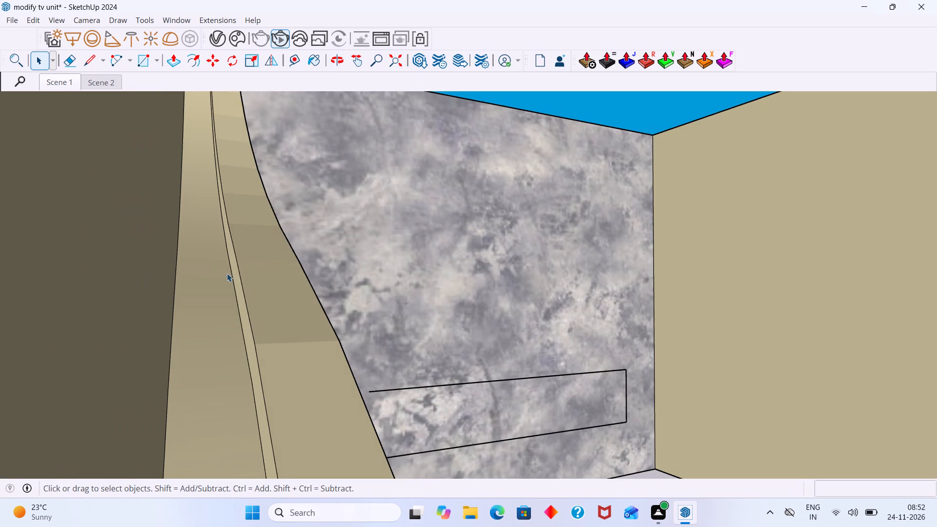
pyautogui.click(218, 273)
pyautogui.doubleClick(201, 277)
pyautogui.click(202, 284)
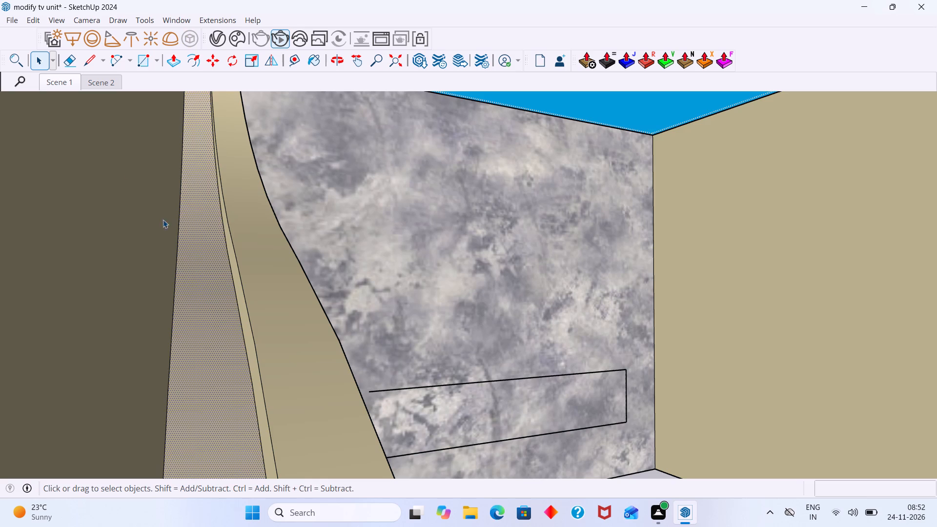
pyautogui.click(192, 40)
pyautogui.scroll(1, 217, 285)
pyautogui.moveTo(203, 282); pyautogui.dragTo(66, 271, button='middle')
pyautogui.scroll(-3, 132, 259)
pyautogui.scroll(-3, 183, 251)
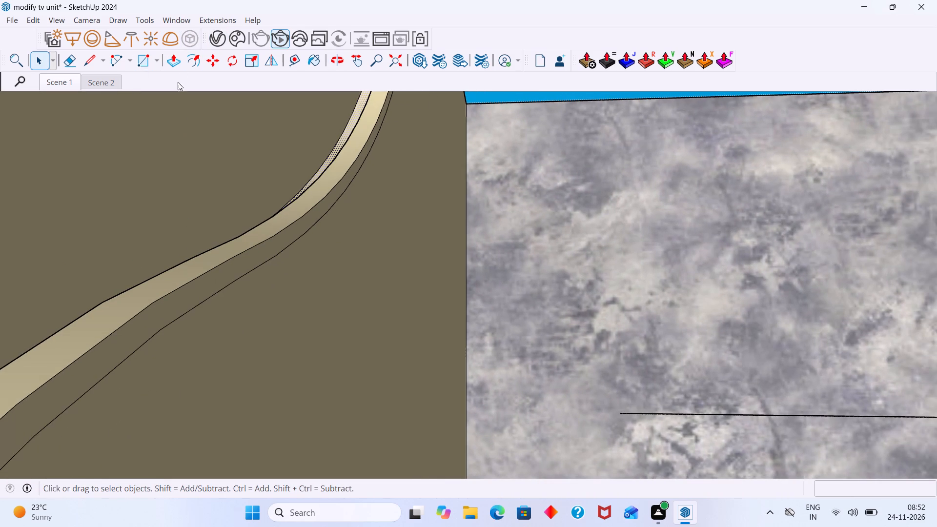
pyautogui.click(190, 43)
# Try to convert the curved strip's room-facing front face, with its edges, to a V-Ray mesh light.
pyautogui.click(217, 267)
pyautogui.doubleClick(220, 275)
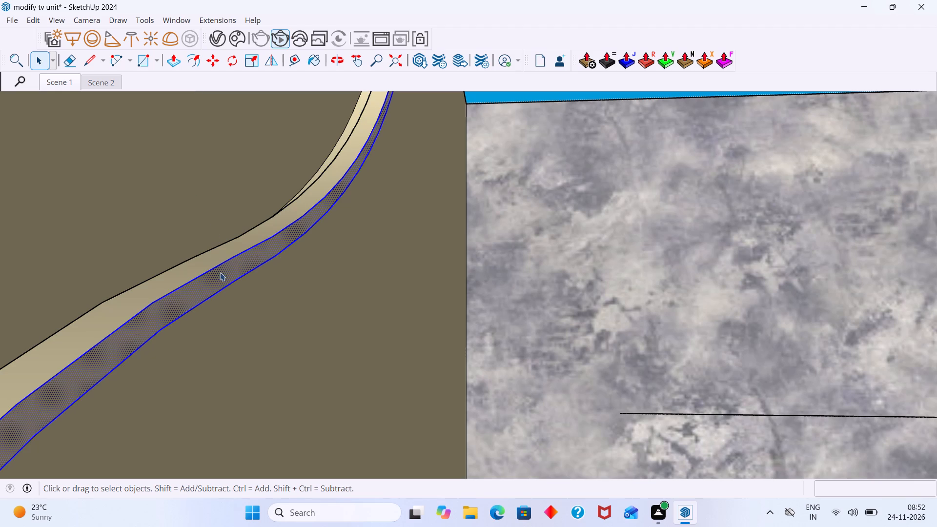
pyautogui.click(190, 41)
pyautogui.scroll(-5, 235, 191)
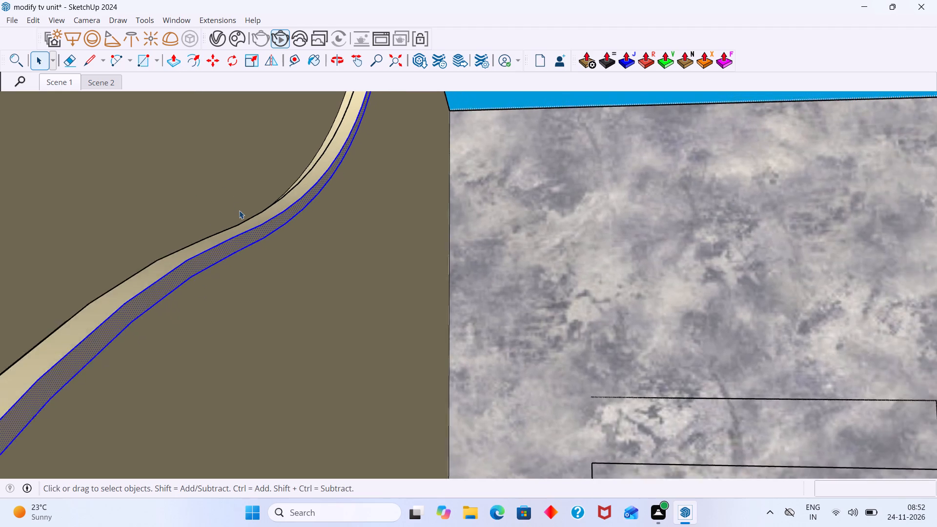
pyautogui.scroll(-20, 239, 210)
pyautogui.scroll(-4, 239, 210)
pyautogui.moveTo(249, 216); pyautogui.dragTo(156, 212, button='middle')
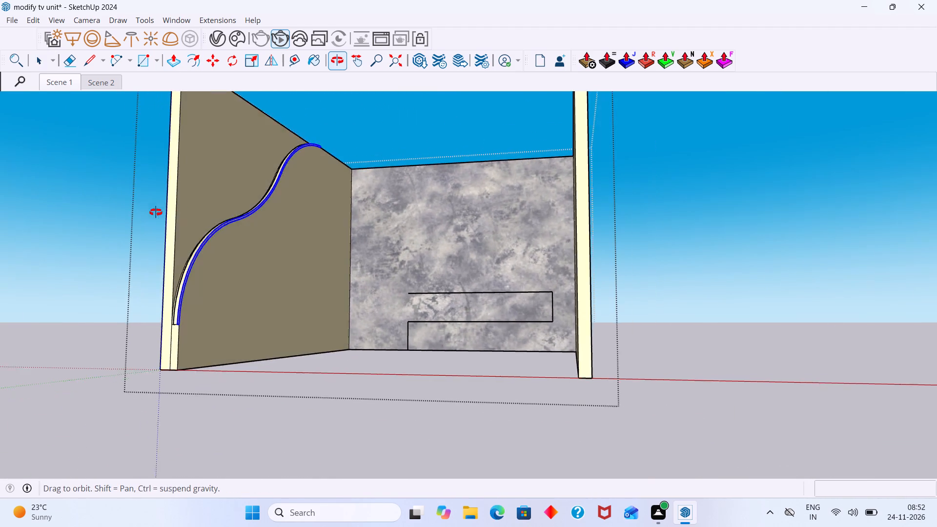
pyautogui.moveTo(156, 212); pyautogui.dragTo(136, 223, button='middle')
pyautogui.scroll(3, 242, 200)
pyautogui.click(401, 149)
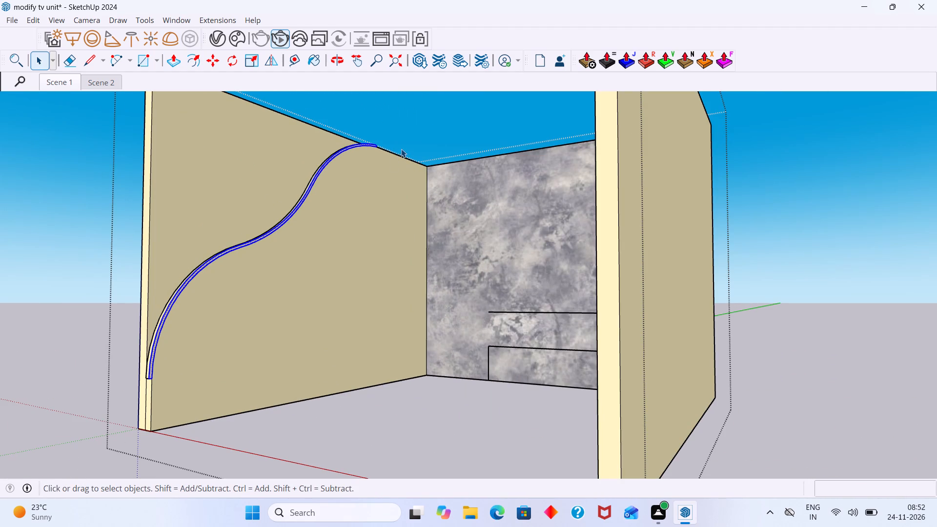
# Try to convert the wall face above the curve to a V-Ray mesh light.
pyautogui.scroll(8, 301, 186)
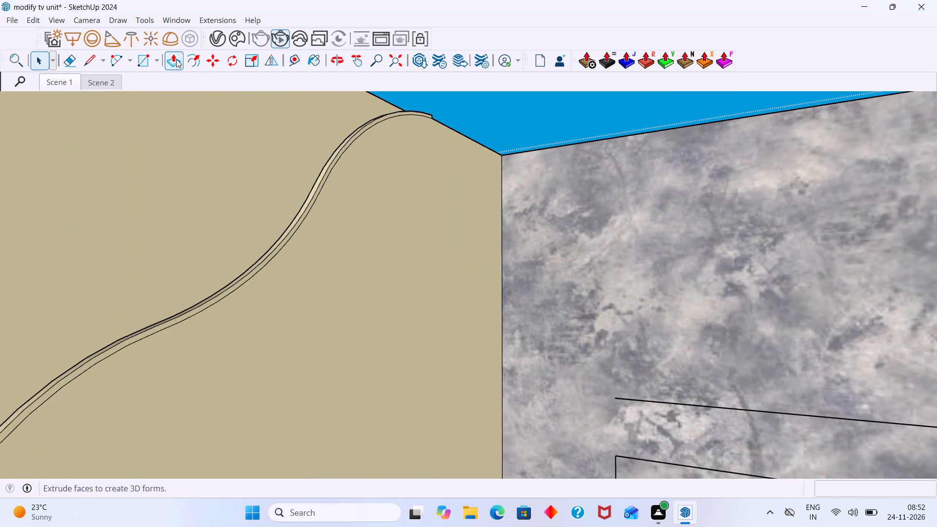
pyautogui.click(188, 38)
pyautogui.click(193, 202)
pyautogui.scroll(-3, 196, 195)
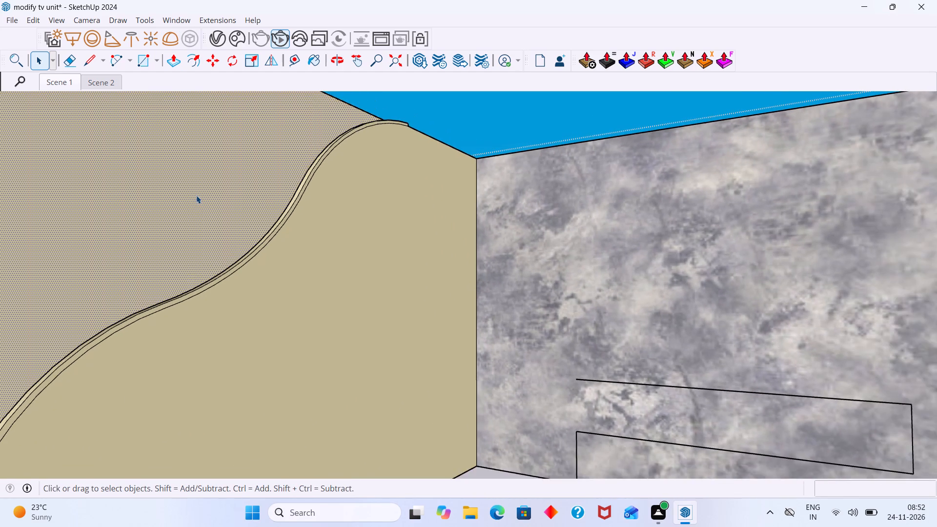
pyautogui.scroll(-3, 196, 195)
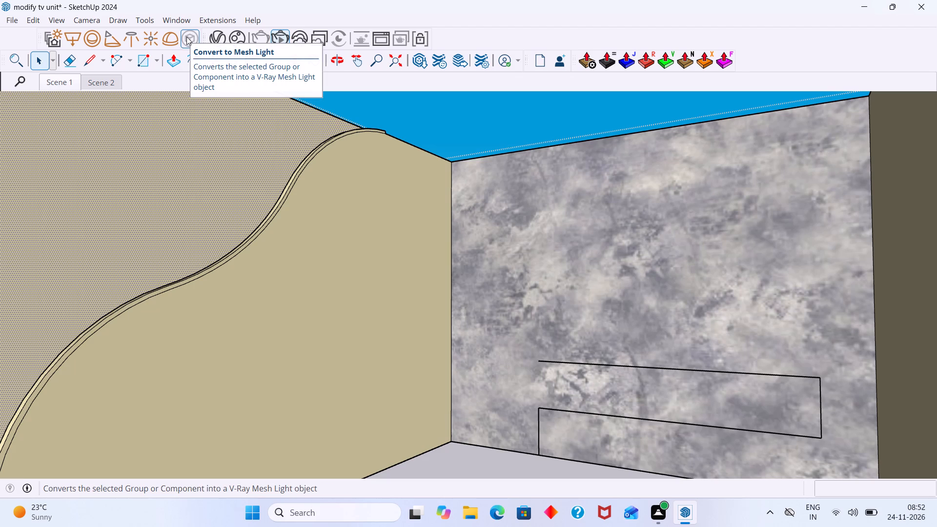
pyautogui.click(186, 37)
# Examine the wall-side curved strip edge-on and pick out its face along the curve.
pyautogui.click(233, 248)
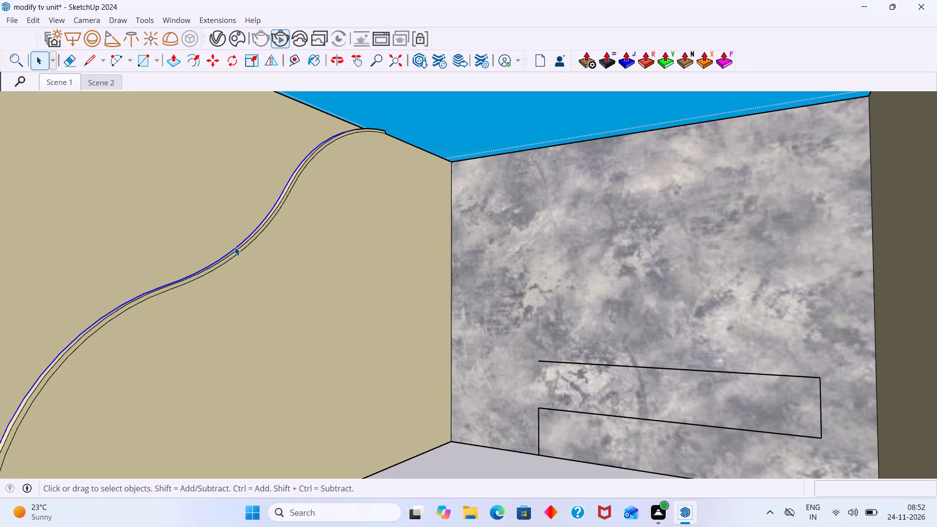
pyautogui.moveTo(246, 239); pyautogui.dragTo(370, 288, button='middle')
pyautogui.scroll(15, 419, 192)
pyautogui.moveTo(359, 160); pyautogui.dragTo(495, 175, button='middle')
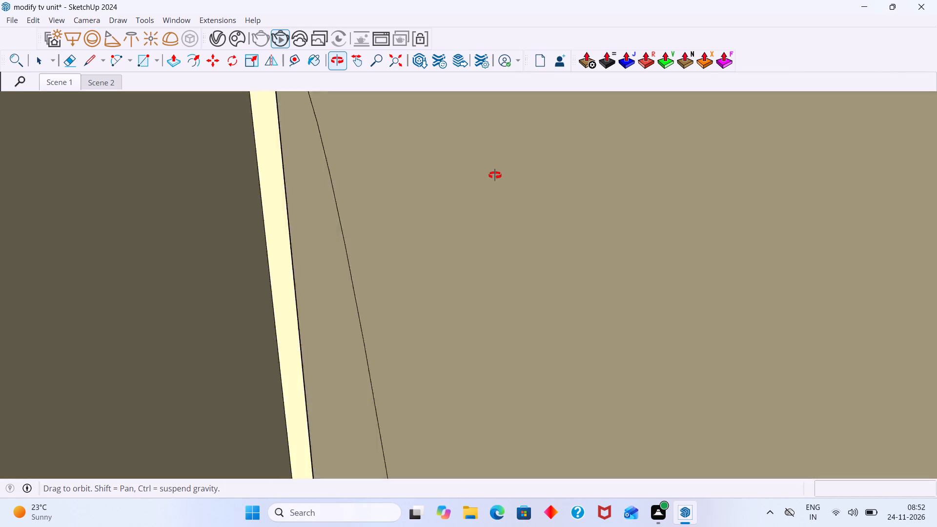
pyautogui.moveTo(495, 175); pyautogui.dragTo(448, 166, button='middle')
pyautogui.moveTo(395, 166); pyautogui.dragTo(323, 178, button='middle')
pyautogui.scroll(2, 455, 187)
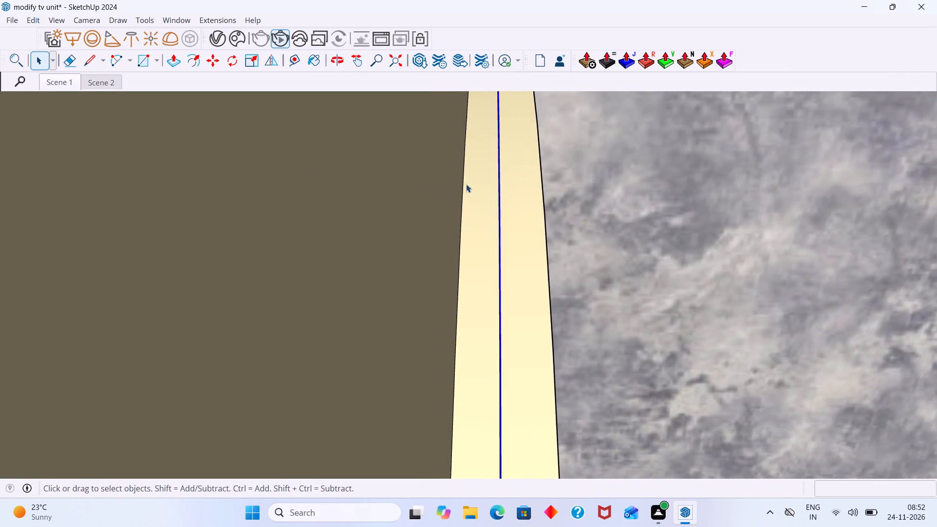
pyautogui.scroll(1, 466, 184)
pyautogui.click(496, 171)
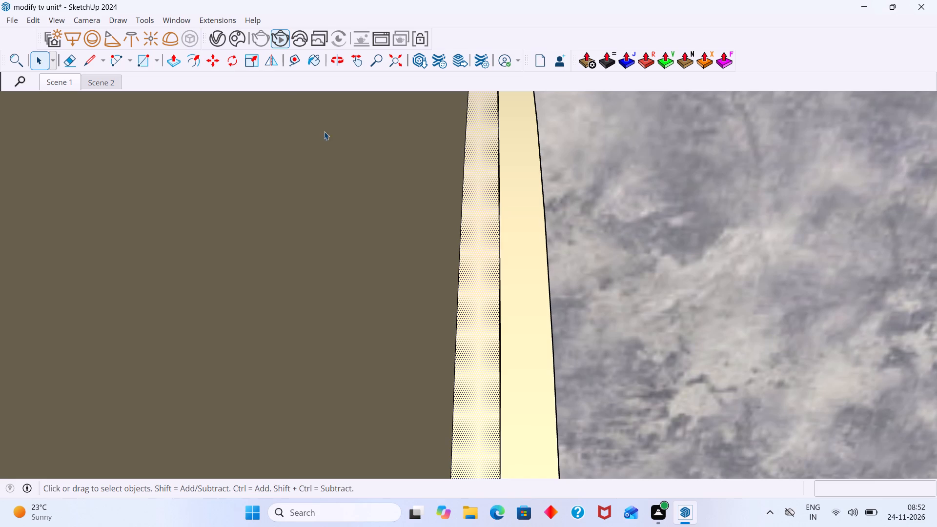
pyautogui.scroll(-20, 344, 152)
pyautogui.scroll(-20, 344, 152)
pyautogui.scroll(-8, 344, 152)
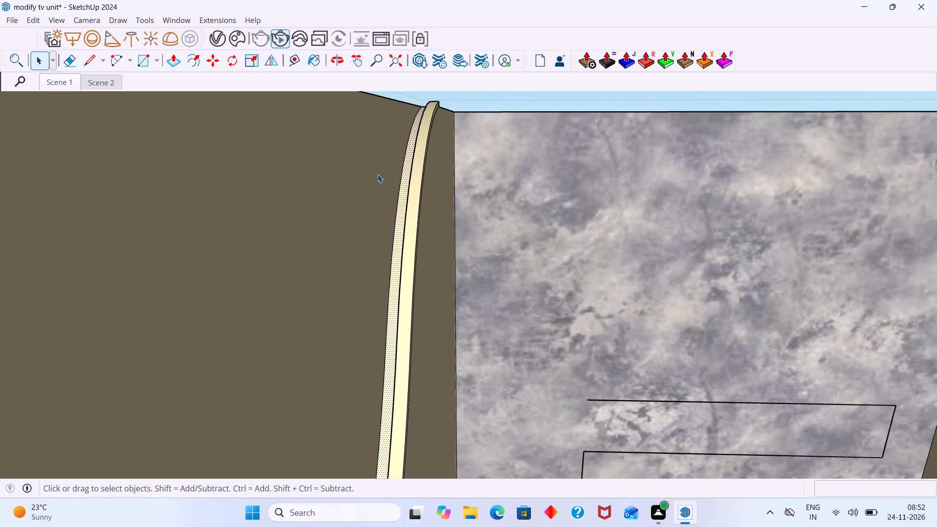
pyautogui.scroll(-20, 378, 174)
pyautogui.scroll(-4, 378, 174)
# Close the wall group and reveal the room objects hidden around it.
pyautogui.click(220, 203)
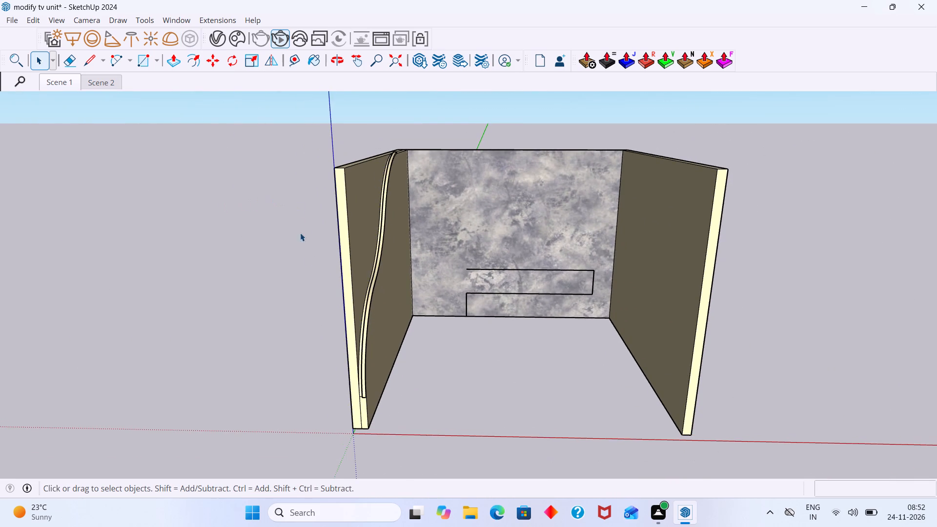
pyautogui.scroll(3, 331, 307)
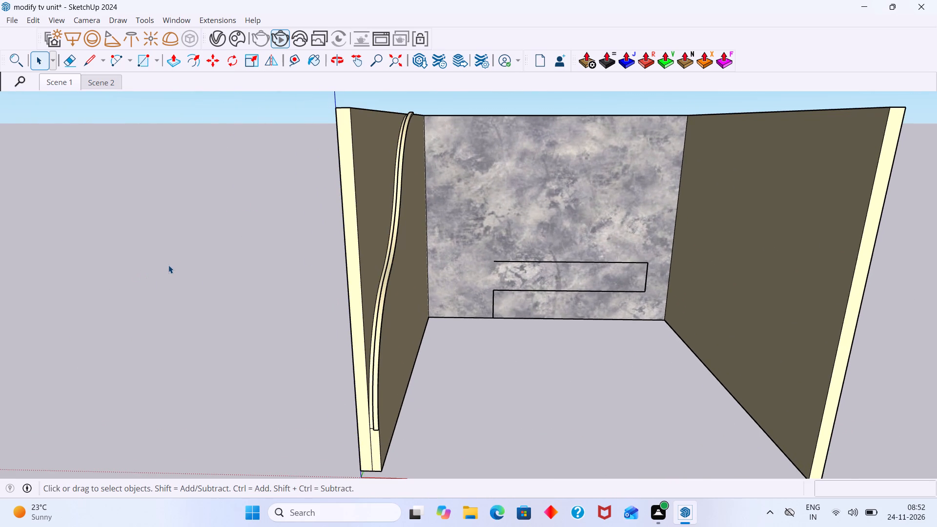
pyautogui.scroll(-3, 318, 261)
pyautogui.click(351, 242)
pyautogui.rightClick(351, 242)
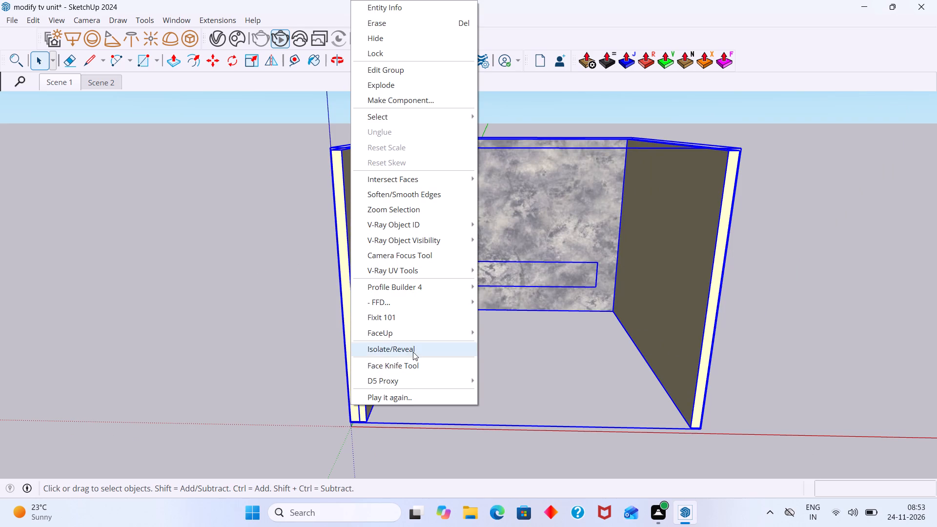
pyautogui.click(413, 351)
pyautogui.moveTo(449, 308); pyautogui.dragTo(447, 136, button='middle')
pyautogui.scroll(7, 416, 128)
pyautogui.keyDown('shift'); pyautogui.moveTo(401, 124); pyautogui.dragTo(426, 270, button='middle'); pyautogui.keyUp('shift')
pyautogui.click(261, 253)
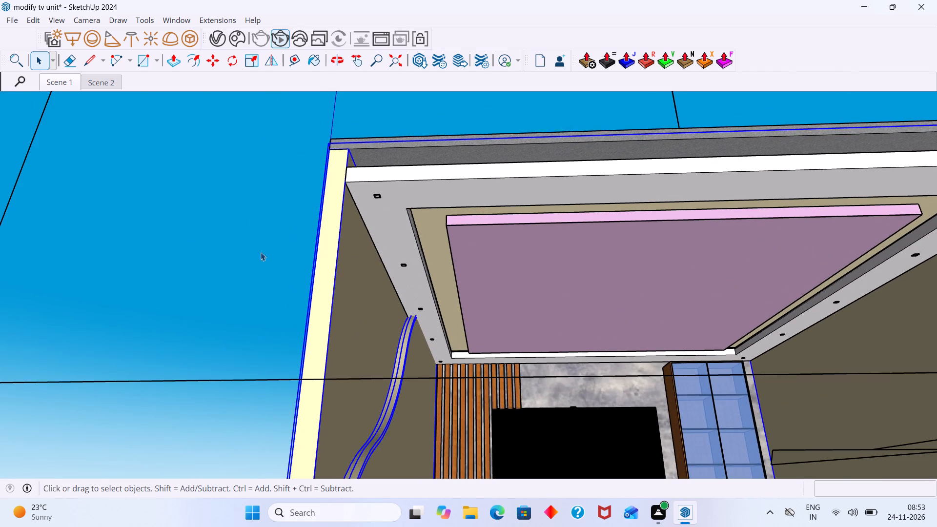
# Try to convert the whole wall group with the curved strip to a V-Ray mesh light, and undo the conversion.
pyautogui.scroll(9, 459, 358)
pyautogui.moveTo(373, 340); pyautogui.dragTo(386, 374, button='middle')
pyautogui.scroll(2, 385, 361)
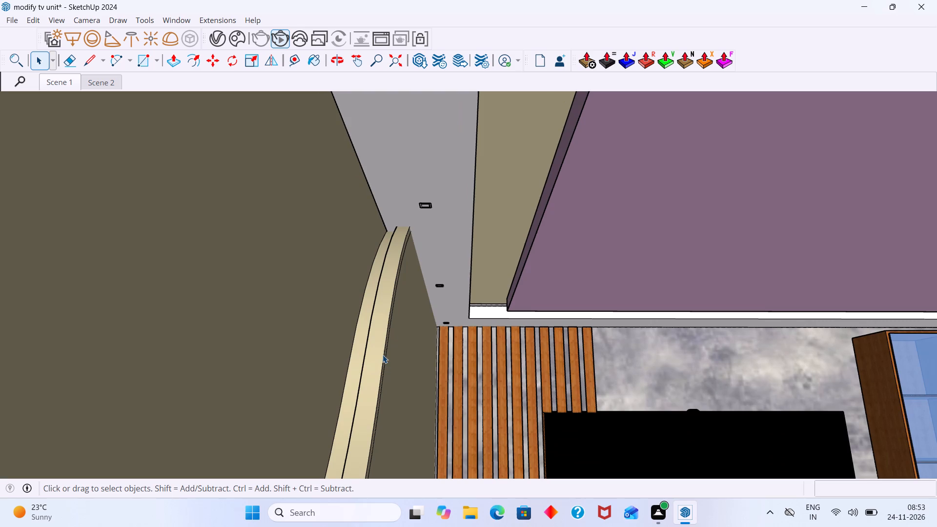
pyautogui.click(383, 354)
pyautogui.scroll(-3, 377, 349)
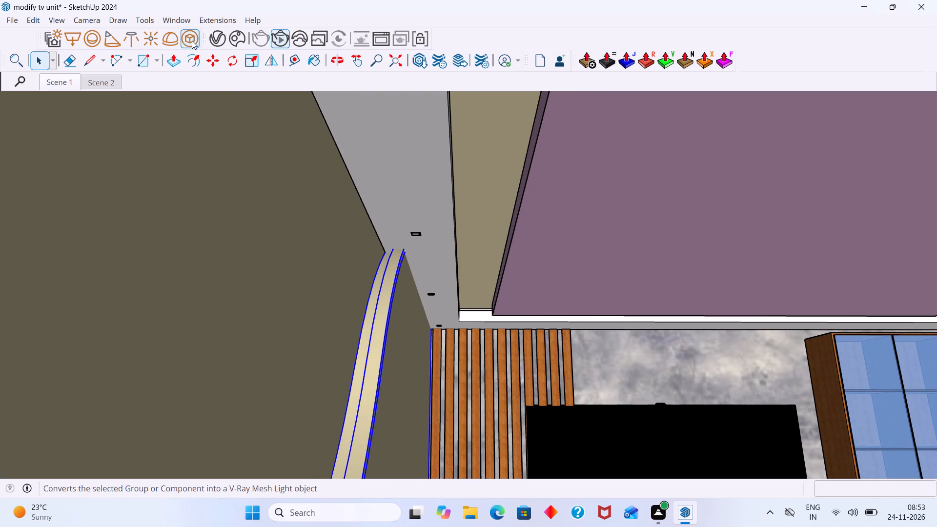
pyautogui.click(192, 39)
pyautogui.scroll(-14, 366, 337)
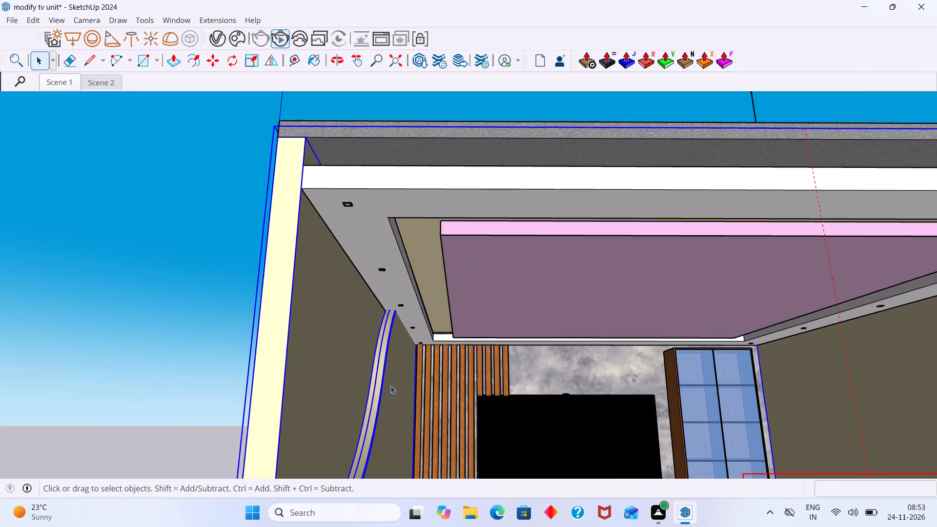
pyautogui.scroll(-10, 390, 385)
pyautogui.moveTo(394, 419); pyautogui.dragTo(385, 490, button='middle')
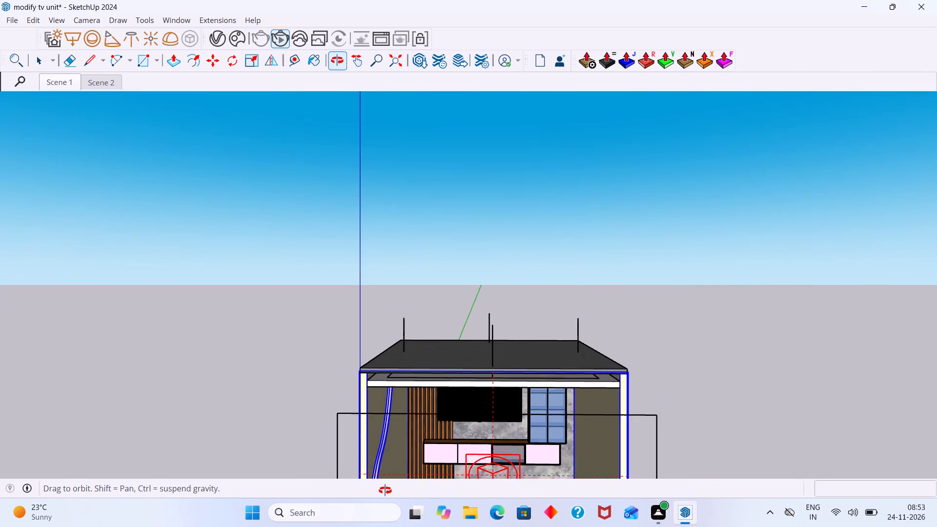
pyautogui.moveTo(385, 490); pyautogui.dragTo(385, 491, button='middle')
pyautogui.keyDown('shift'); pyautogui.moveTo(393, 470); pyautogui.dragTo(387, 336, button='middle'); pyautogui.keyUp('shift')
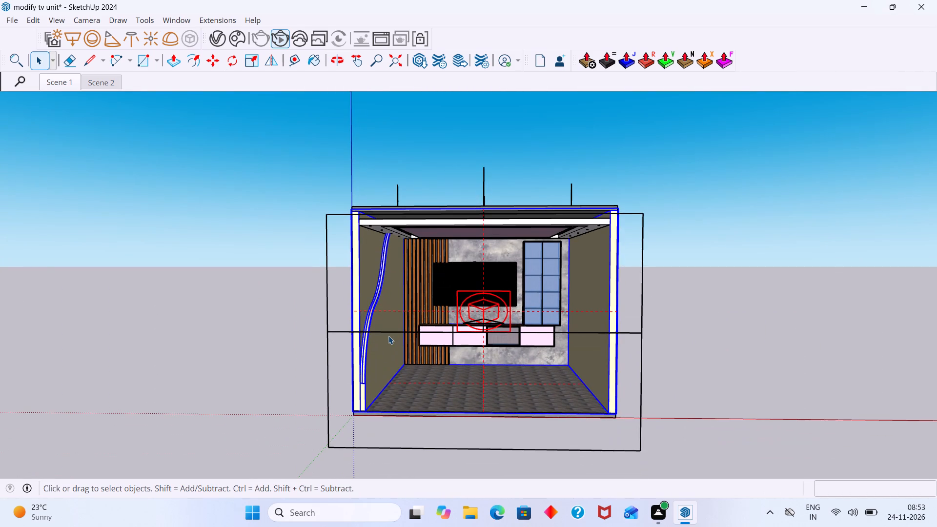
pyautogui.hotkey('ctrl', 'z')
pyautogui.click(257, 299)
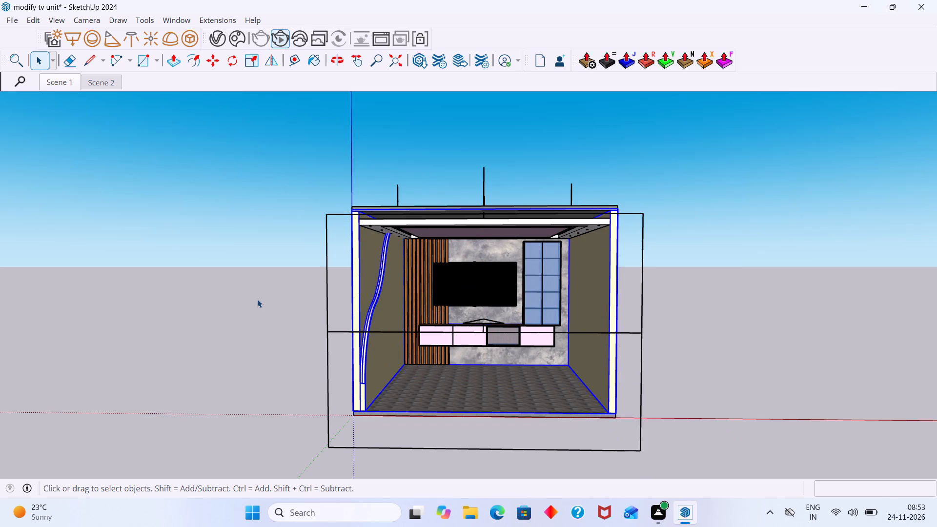
# Examine the curved strip inside the wall group, picking out its side along the curve.
pyautogui.scroll(11, 355, 316)
pyautogui.tripleClick(380, 298)
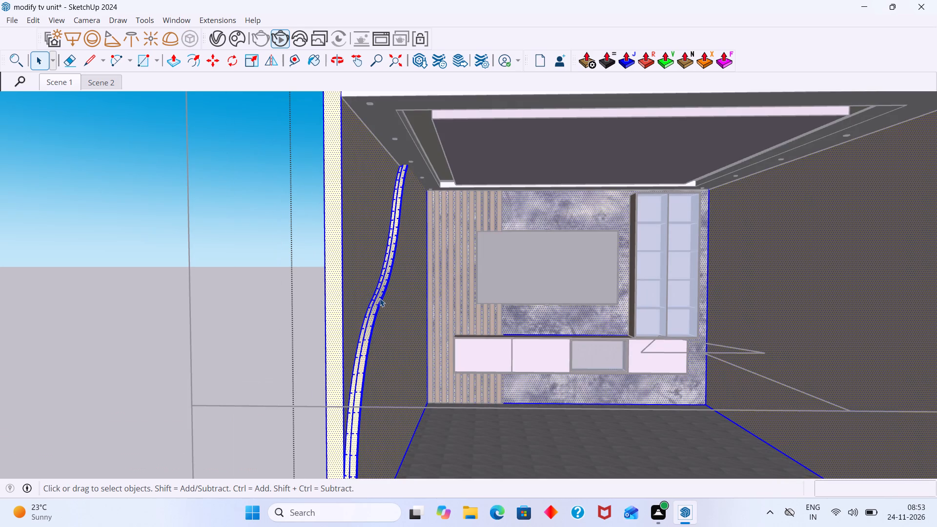
pyautogui.doubleClick(380, 298)
pyautogui.click(380, 298)
pyautogui.scroll(5, 380, 298)
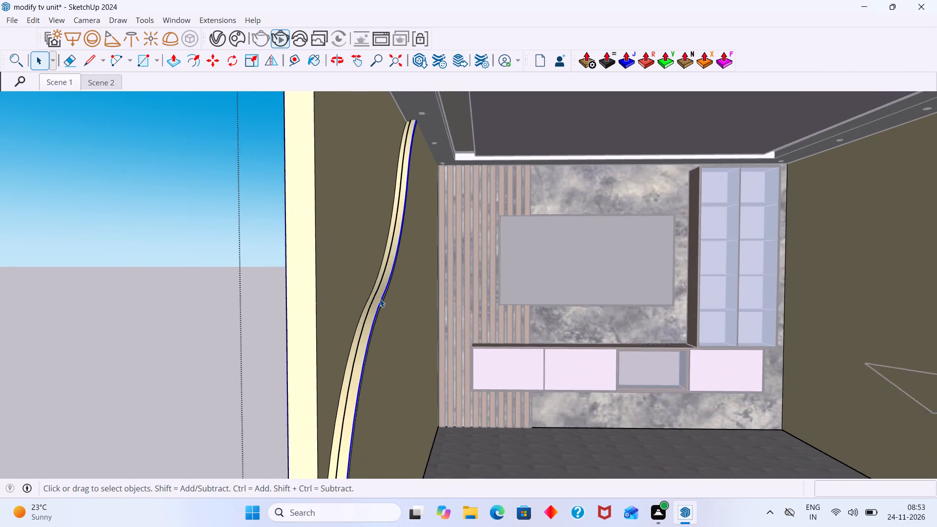
pyautogui.scroll(1, 380, 299)
pyautogui.tripleClick(380, 299)
pyautogui.scroll(-7, 380, 299)
pyautogui.click(380, 299)
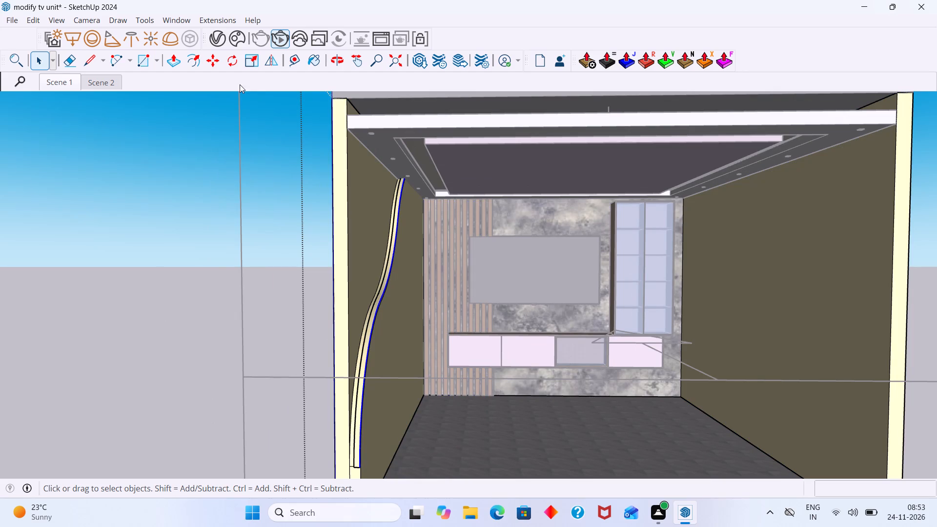
pyautogui.click(183, 257)
# Inspect the small ceiling downlight nearest the curved strip inside the ceiling group.
pyautogui.scroll(6, 387, 176)
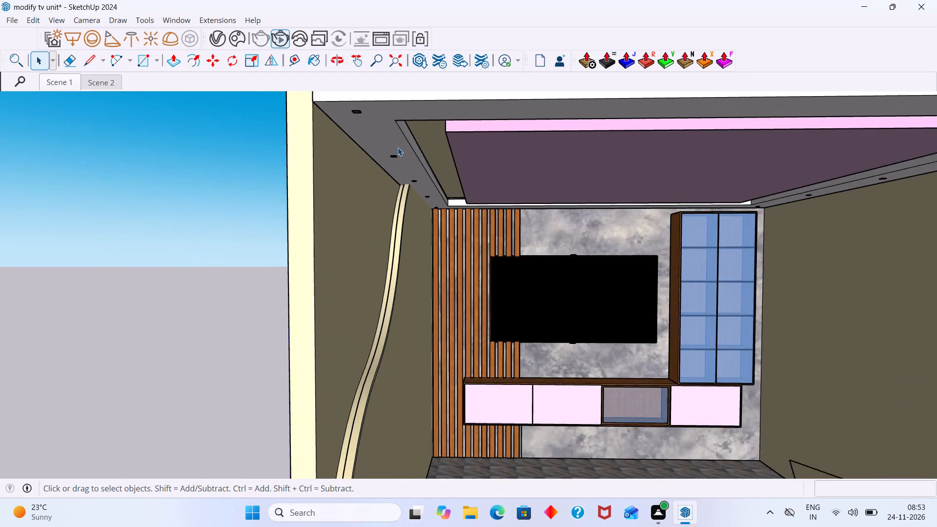
pyautogui.scroll(12, 398, 147)
pyautogui.scroll(12, 391, 158)
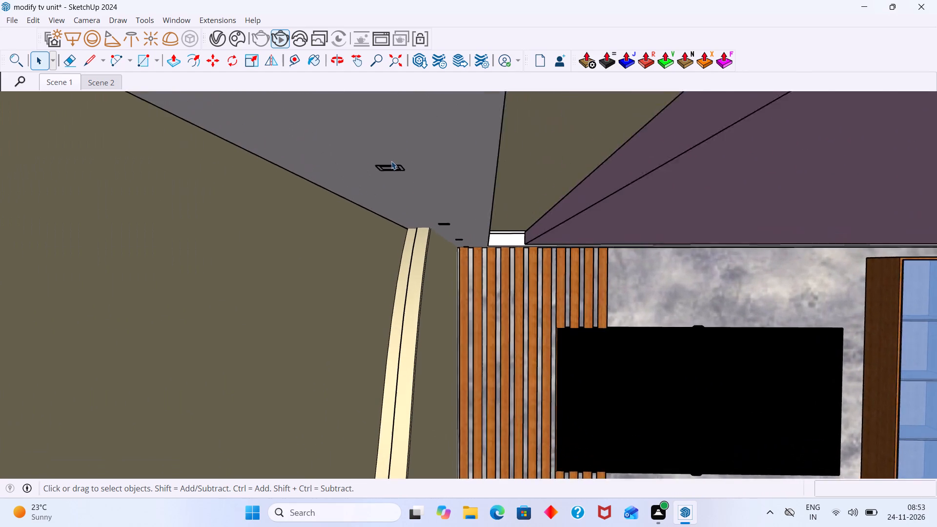
pyautogui.scroll(3, 391, 161)
pyautogui.click(399, 171)
pyautogui.tripleClick(399, 171)
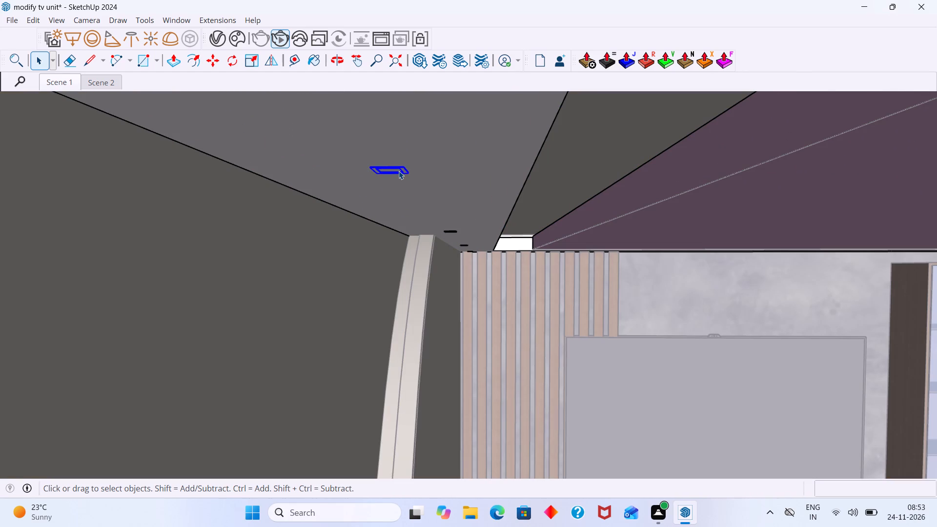
pyautogui.scroll(-20, 400, 172)
pyautogui.scroll(-2, 400, 172)
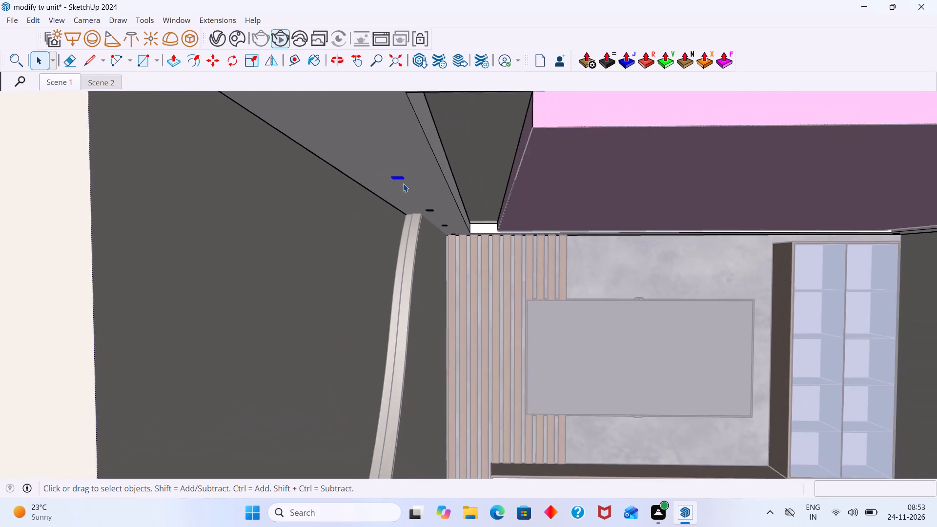
pyautogui.scroll(-20, 403, 183)
pyautogui.scroll(-17, 403, 183)
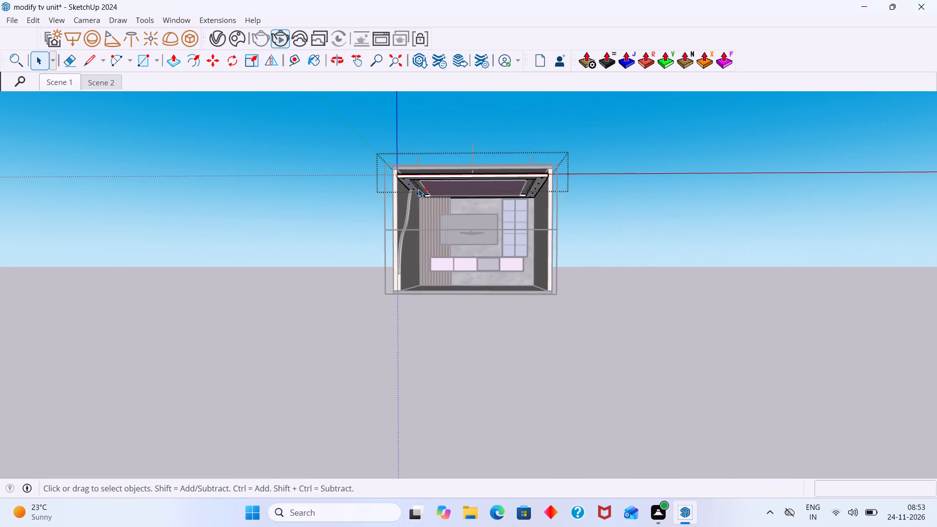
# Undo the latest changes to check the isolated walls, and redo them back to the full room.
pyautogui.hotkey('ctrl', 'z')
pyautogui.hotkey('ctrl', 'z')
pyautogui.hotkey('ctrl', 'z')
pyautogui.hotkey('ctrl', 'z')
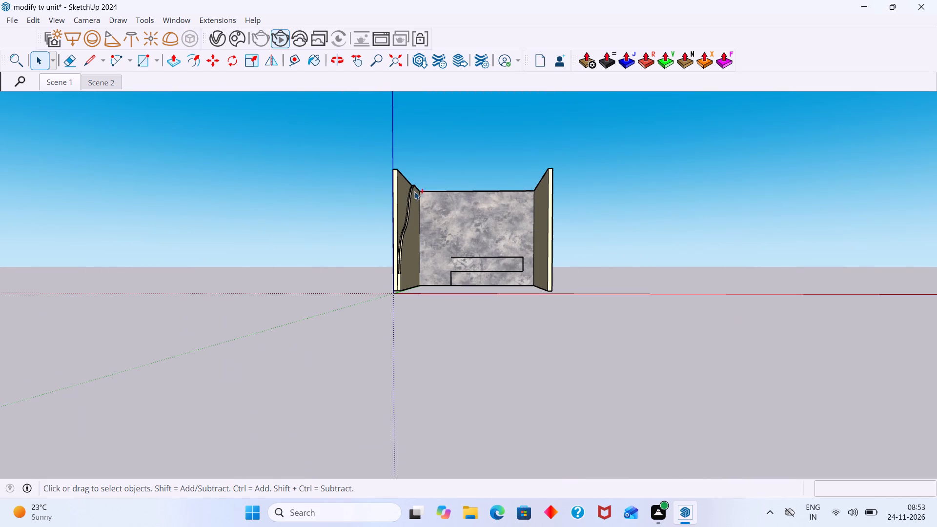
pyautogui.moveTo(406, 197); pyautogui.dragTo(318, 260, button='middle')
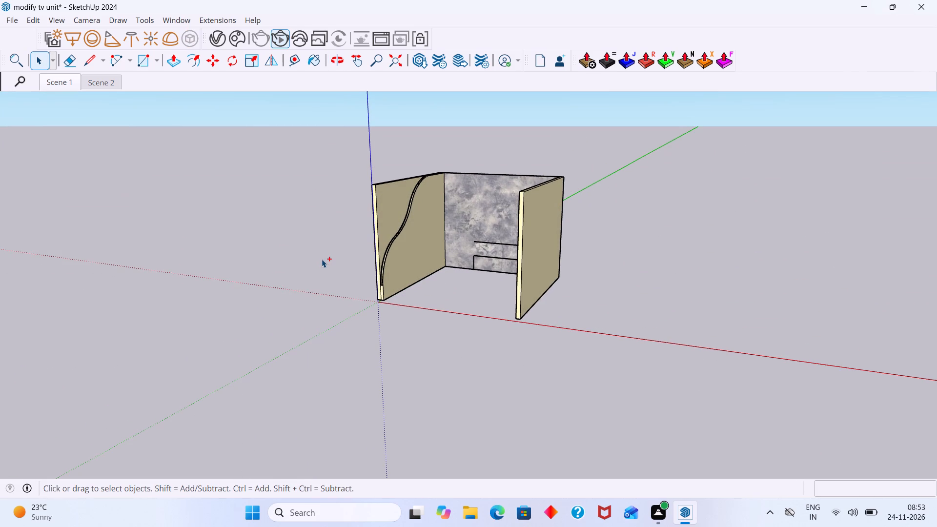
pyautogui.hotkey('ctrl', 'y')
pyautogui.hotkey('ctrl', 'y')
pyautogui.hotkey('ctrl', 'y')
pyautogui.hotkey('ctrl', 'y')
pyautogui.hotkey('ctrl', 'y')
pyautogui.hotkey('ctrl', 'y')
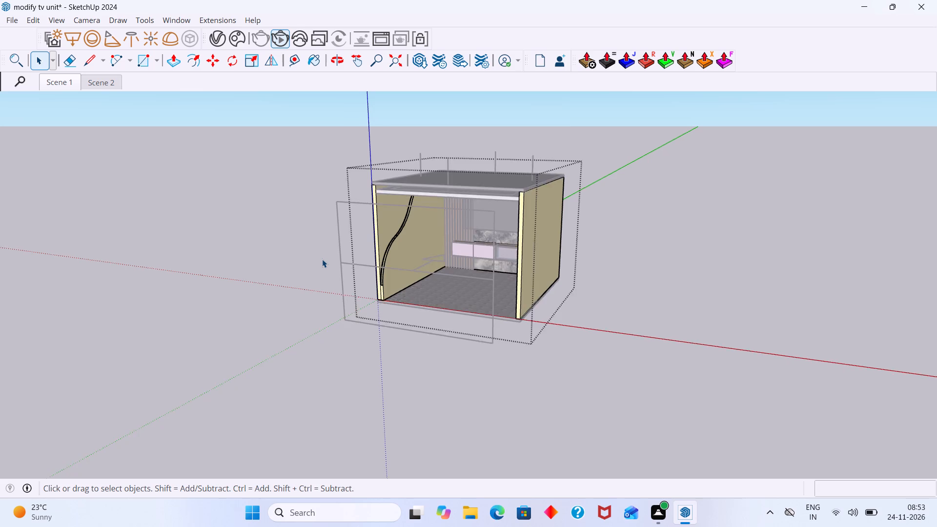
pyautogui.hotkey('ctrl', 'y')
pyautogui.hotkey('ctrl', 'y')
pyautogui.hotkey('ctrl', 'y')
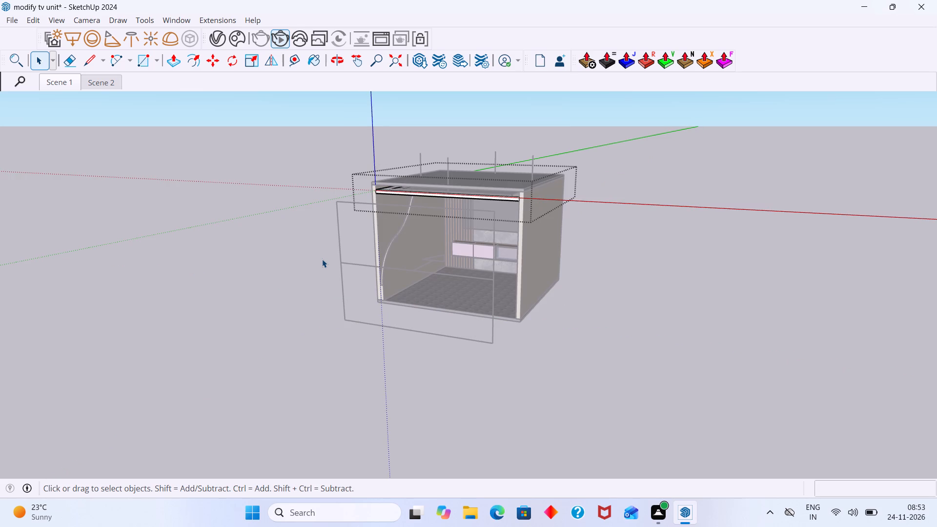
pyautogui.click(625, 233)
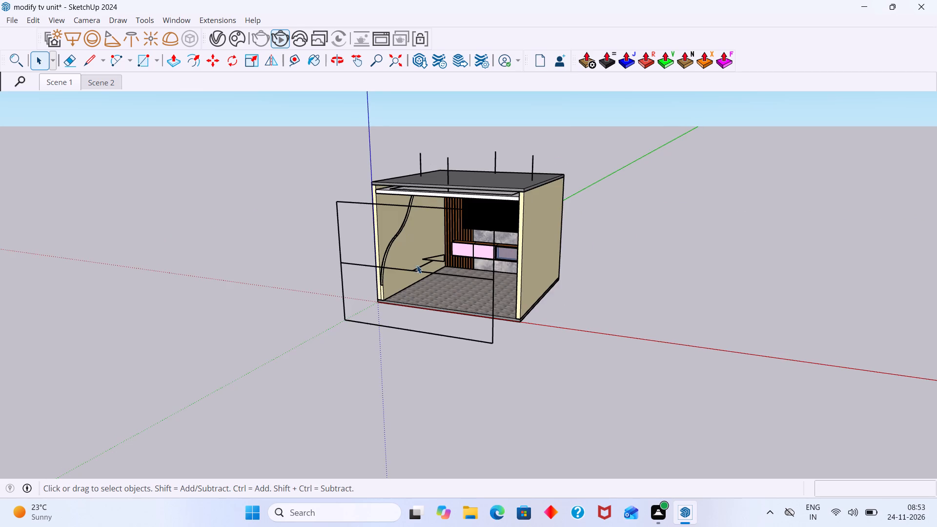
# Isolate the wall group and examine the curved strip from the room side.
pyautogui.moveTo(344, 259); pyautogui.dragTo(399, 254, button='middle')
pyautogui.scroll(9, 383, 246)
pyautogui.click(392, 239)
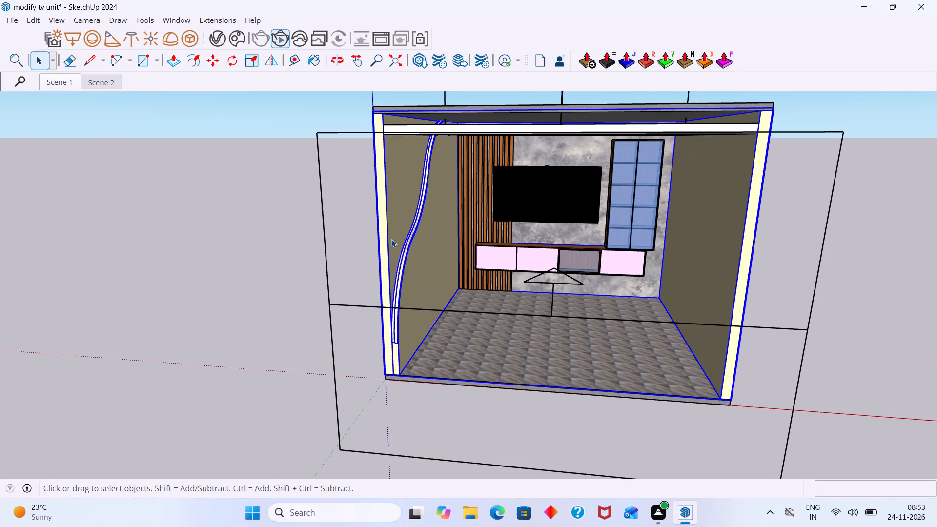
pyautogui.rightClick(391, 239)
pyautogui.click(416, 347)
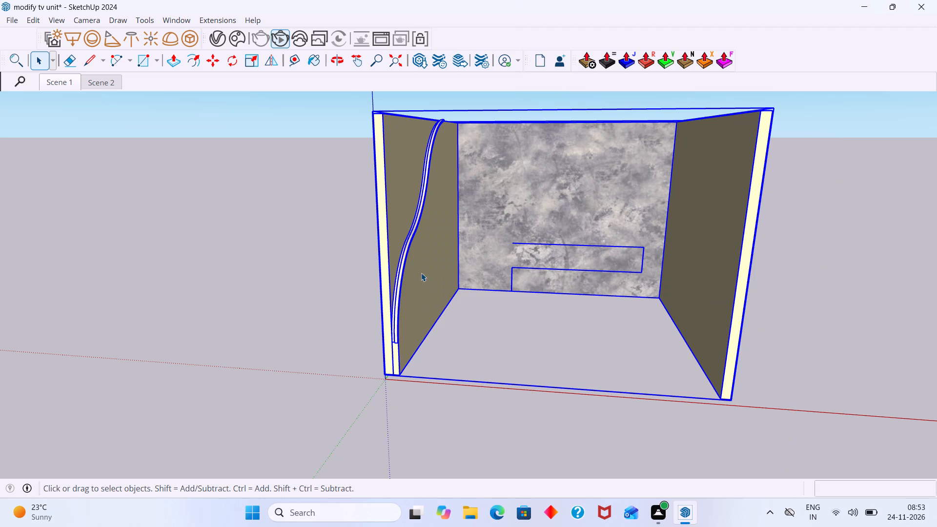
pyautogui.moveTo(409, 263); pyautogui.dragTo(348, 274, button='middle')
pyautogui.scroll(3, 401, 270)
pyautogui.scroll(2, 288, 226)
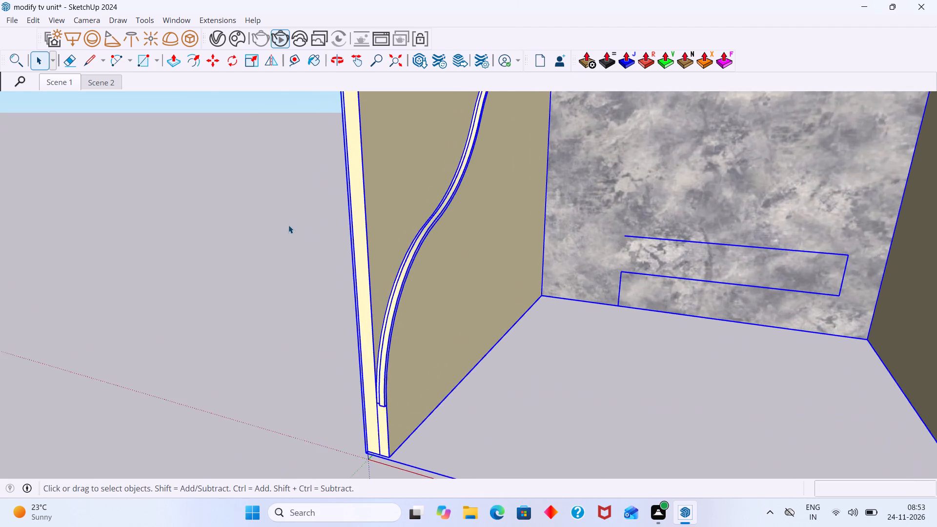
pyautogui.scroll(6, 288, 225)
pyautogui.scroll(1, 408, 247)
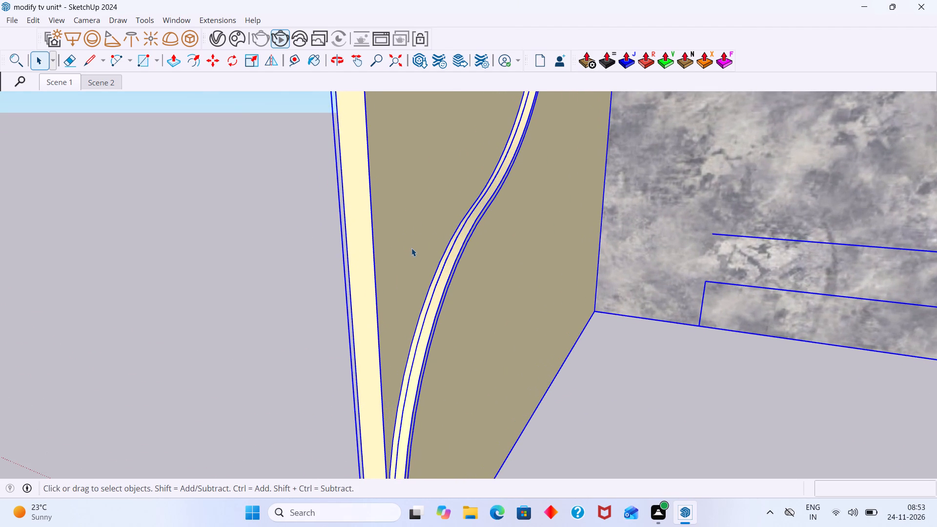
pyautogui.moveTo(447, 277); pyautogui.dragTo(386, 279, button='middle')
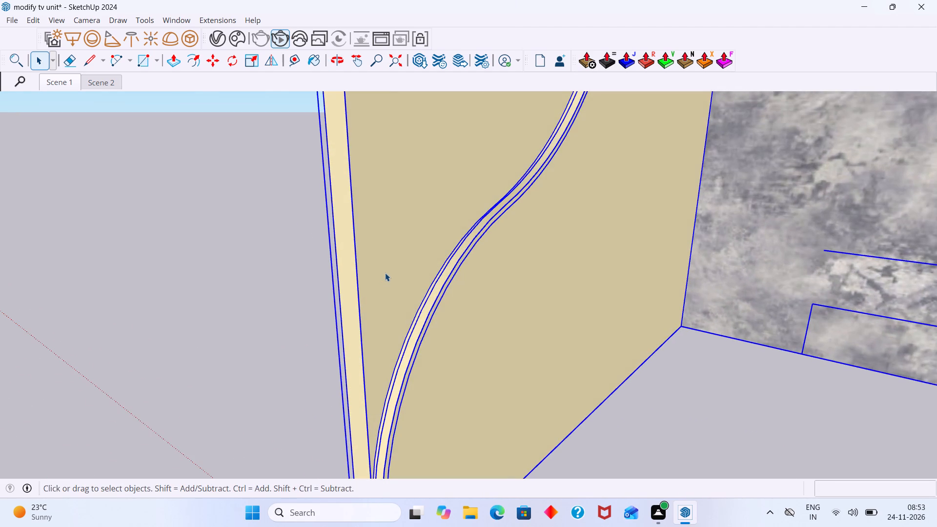
# Undo the recent edits back to the isolated flat wall with only the single curve line drawn on it.
pyautogui.hotkey('ctrl', 'z')
pyautogui.hotkey('ctrl', 'z')
pyautogui.hotkey('ctrl', 'z')
pyautogui.hotkey('ctrl', 'z')
pyautogui.hotkey('ctrl', 'z')
pyautogui.hotkey('ctrl', 'z')
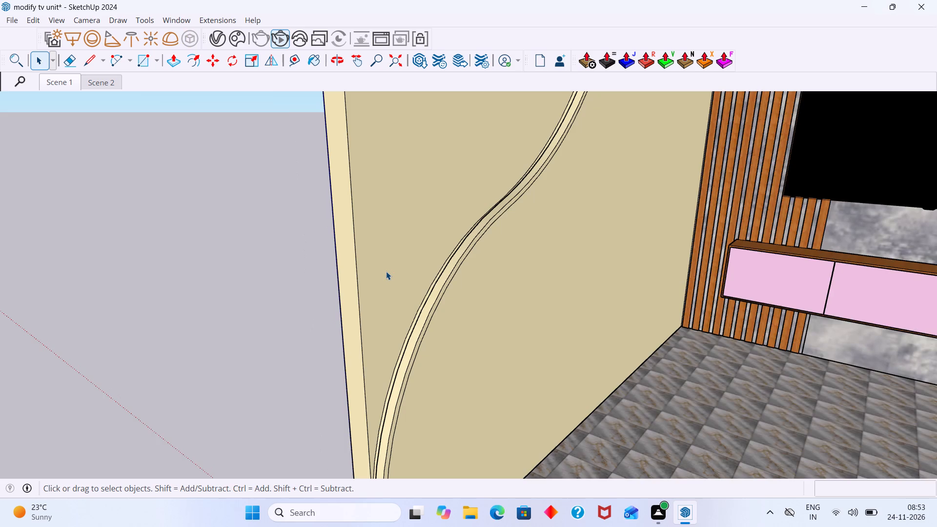
pyautogui.hotkey('ctrl', 'z')
pyautogui.hotkey('ctrl', 'z')
pyautogui.hotkey('ctrl', 'z')
pyautogui.hotkey('ctrl', 'z')
pyautogui.hotkey('ctrl', 'z')
pyautogui.hotkey('ctrl', 'z')
pyautogui.hotkey('ctrl', 'z')
# Group the wall face between the curve and the marble wall together with its bounding edges.
pyautogui.scroll(-19, 387, 270)
pyautogui.scroll(3, 452, 256)
pyautogui.doubleClick(448, 253)
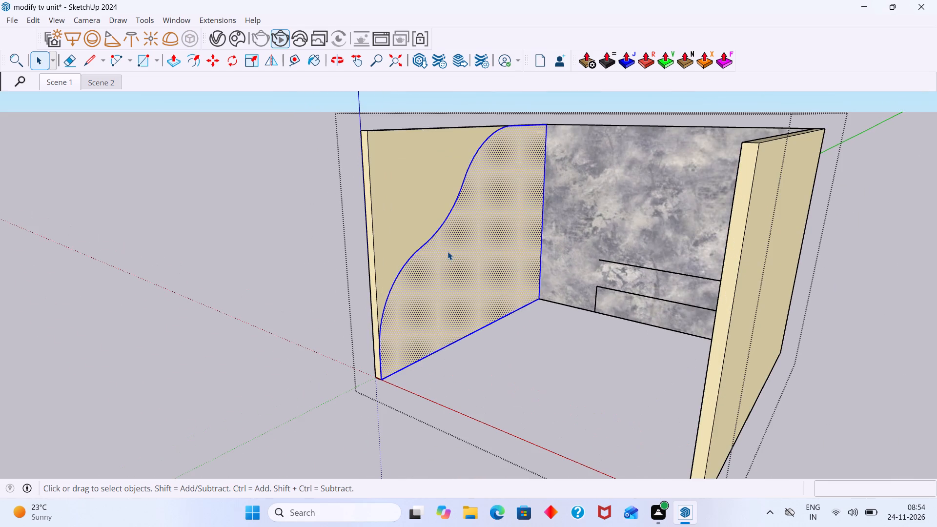
pyautogui.rightClick(448, 251)
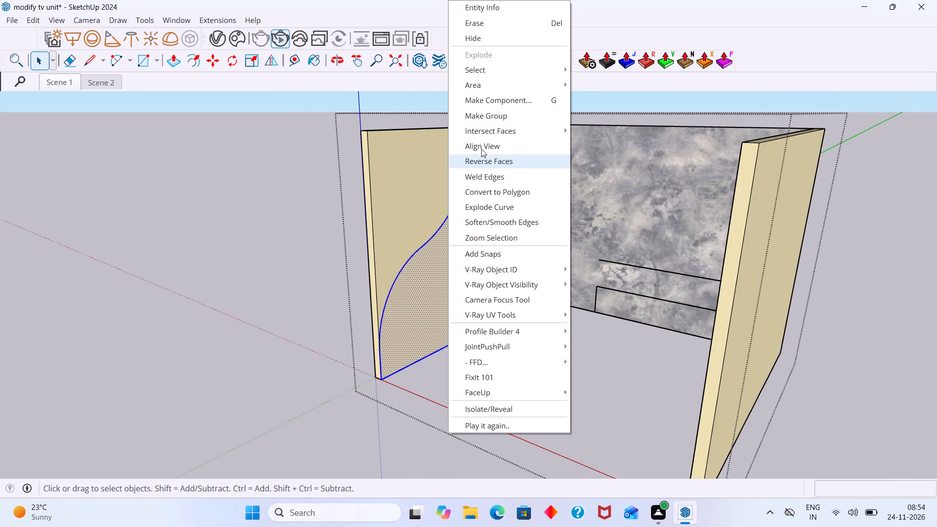
pyautogui.click(489, 116)
pyautogui.doubleClick(448, 260)
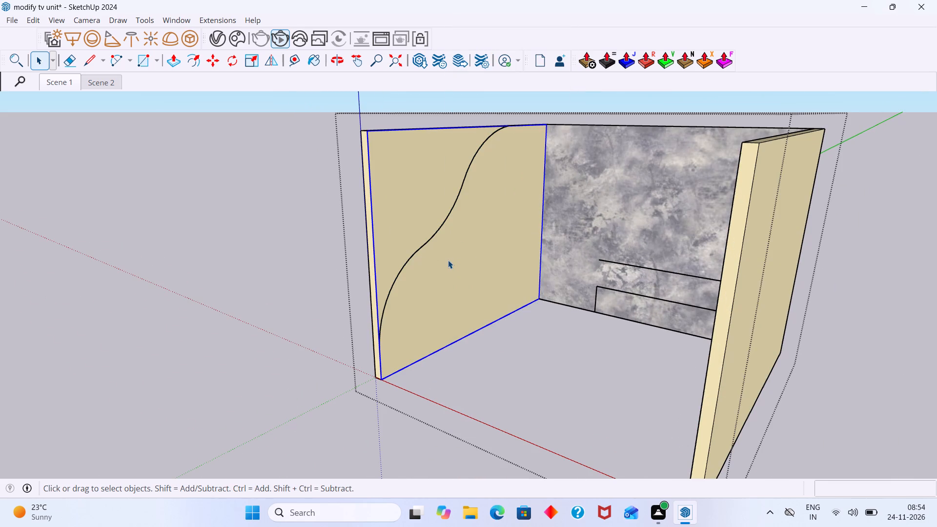
pyautogui.click(448, 260)
pyautogui.scroll(-3, 436, 262)
pyautogui.click(200, 298)
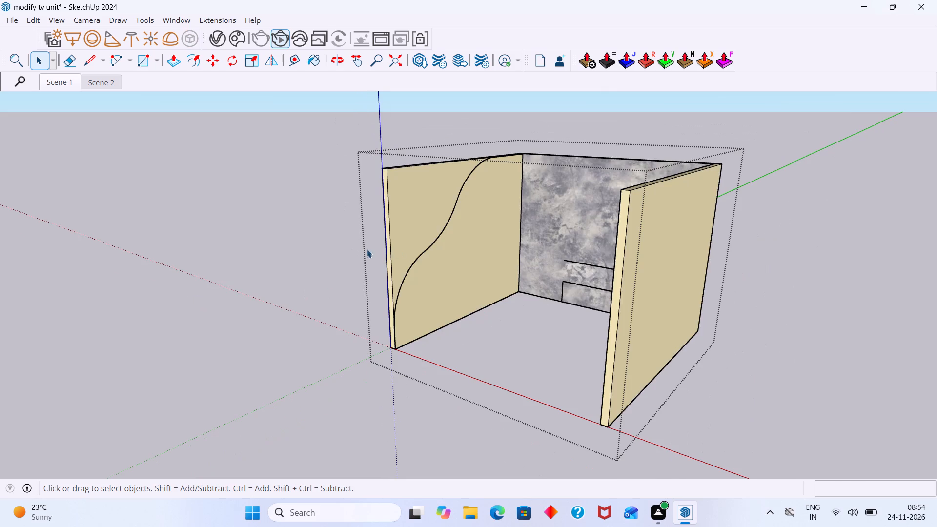
pyautogui.click(263, 262)
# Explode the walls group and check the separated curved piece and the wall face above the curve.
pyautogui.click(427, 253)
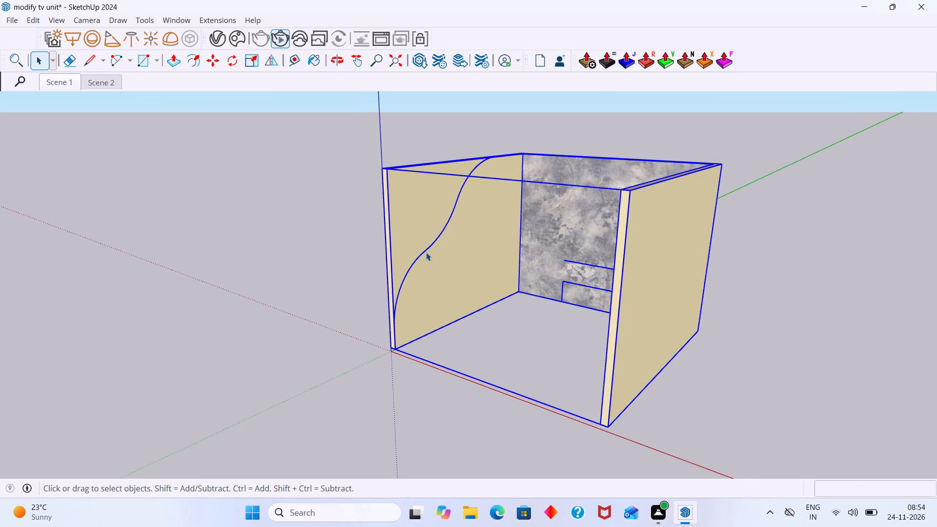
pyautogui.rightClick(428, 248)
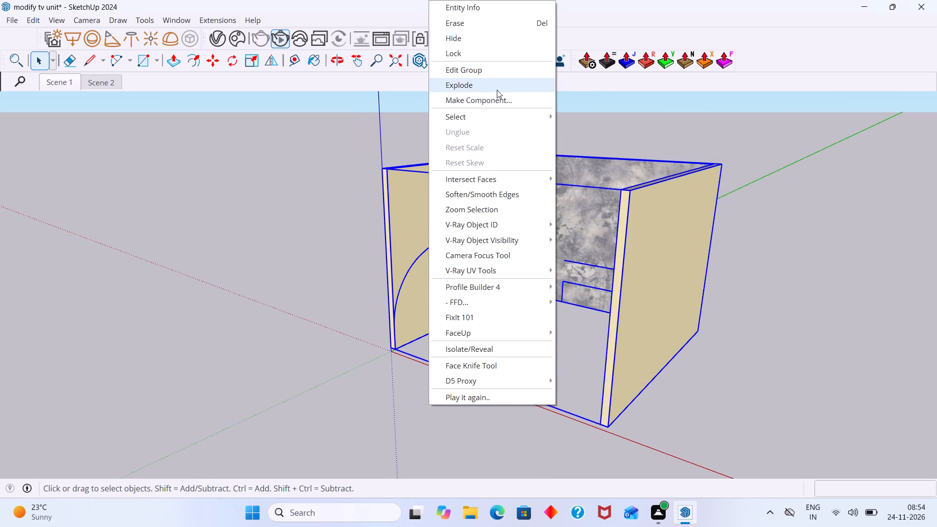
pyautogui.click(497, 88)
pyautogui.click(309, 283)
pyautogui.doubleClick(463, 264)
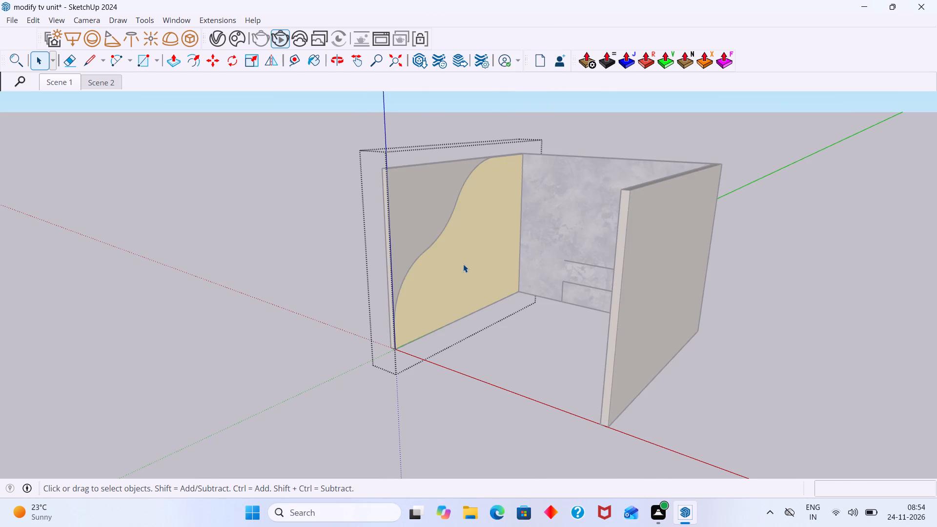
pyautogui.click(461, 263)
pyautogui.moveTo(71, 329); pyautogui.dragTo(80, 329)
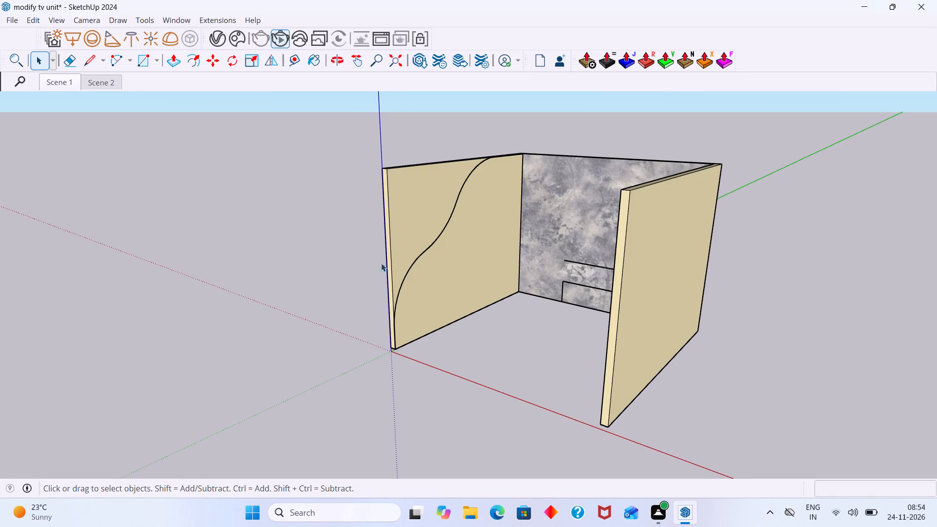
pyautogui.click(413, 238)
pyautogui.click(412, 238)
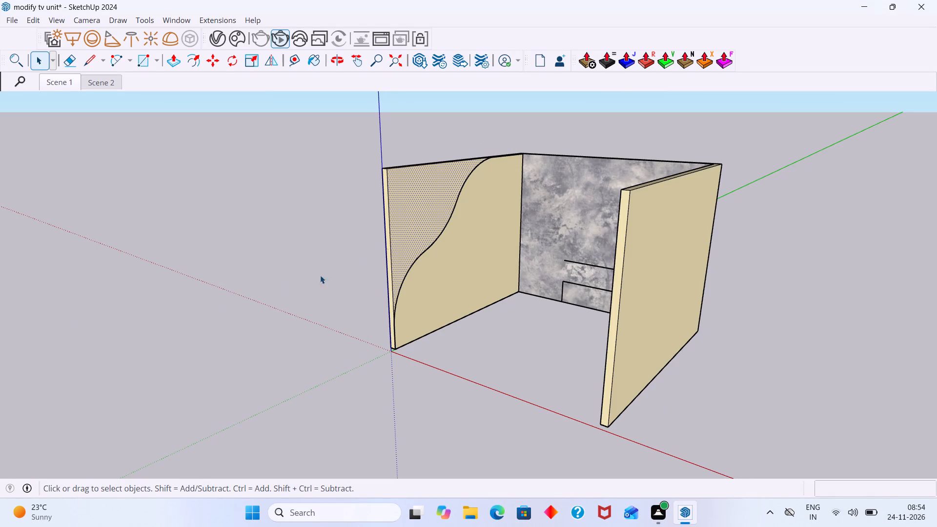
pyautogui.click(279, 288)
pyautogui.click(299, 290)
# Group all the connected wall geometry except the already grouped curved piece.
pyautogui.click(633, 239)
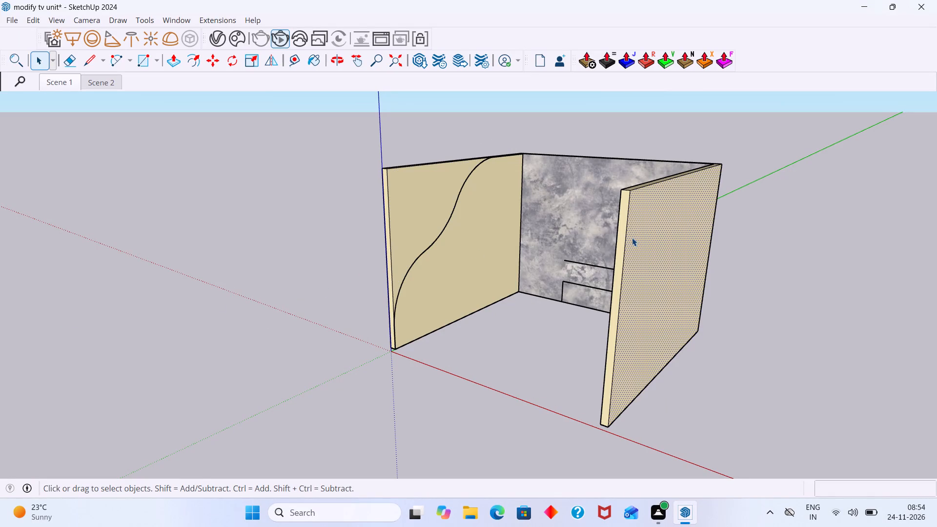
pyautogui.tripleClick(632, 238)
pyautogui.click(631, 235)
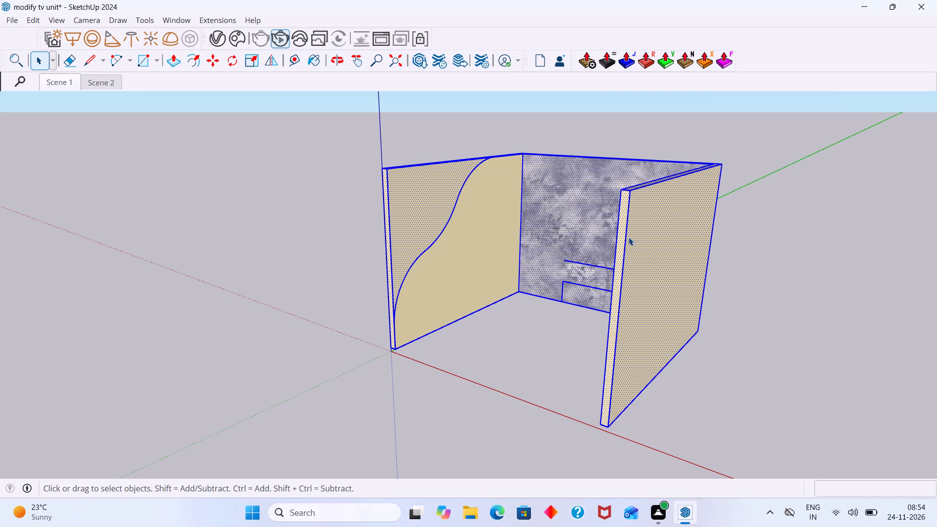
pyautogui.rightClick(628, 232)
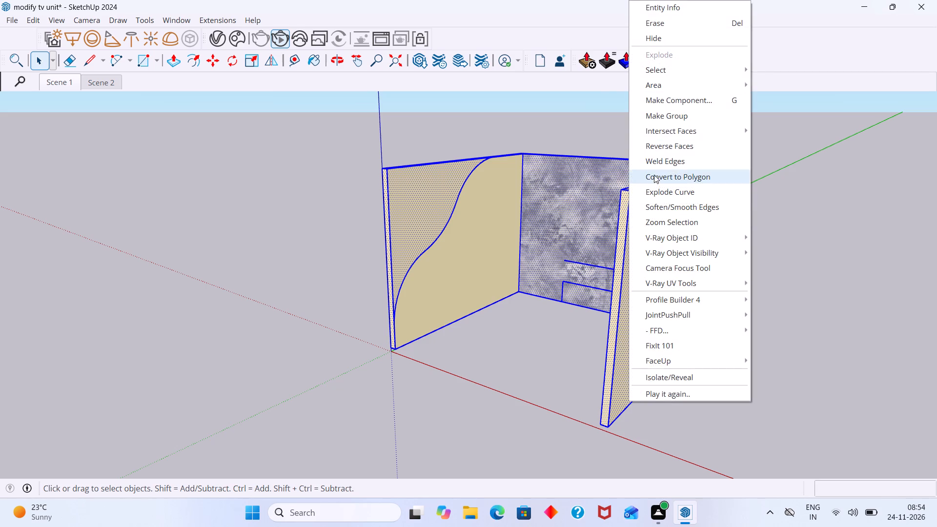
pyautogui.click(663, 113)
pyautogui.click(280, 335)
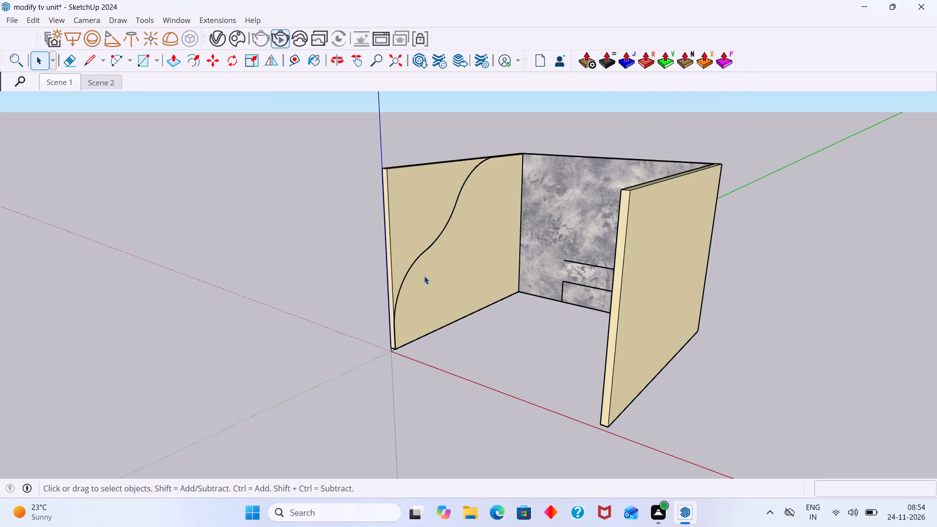
# Examine the curved wall piece inside its group, checking its face and the edge segments along the curve.
pyautogui.doubleClick(424, 273)
pyautogui.click(428, 271)
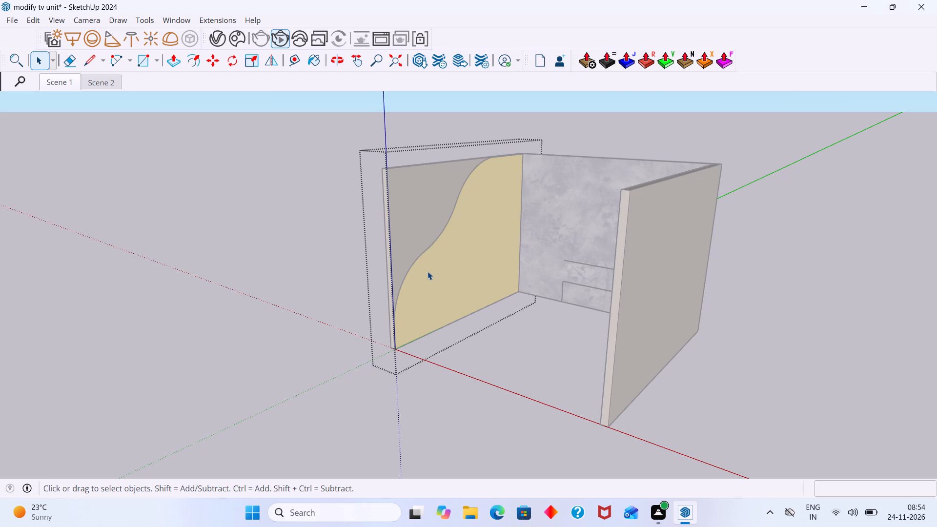
pyautogui.doubleClick(428, 270)
pyautogui.click(305, 308)
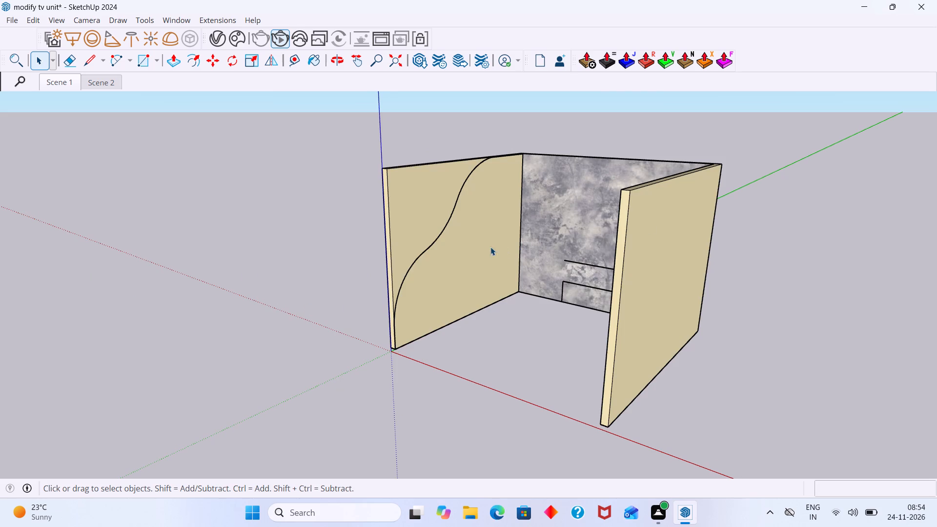
pyautogui.click(425, 255)
pyautogui.doubleClick(425, 255)
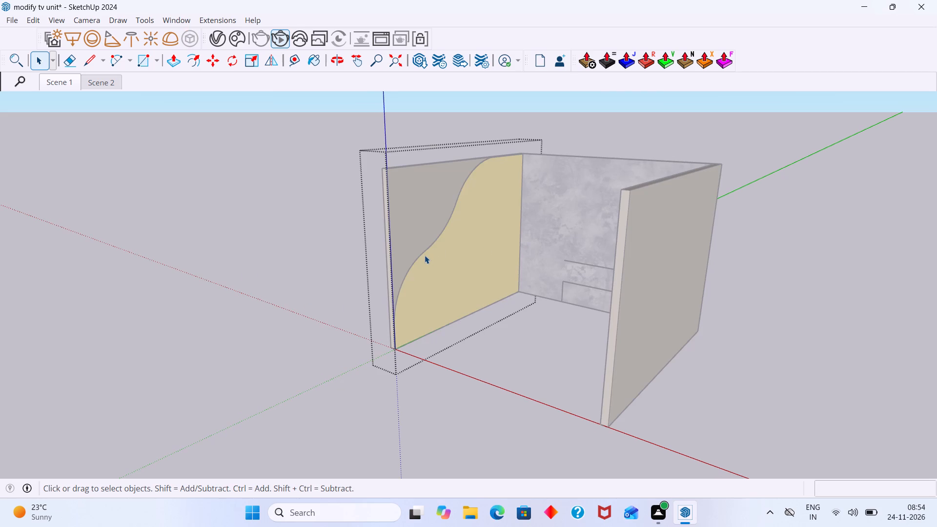
pyautogui.click(425, 255)
pyautogui.click(283, 301)
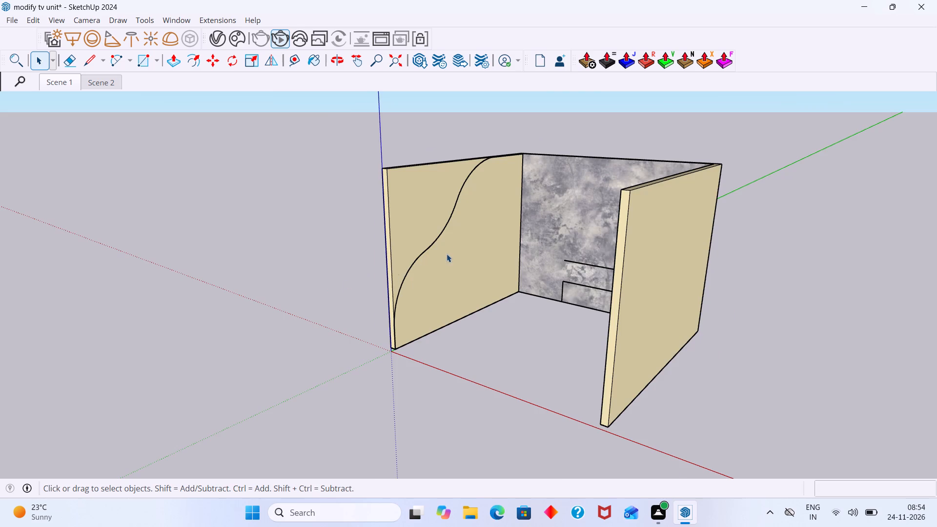
pyautogui.scroll(11, 447, 253)
pyautogui.click(409, 248)
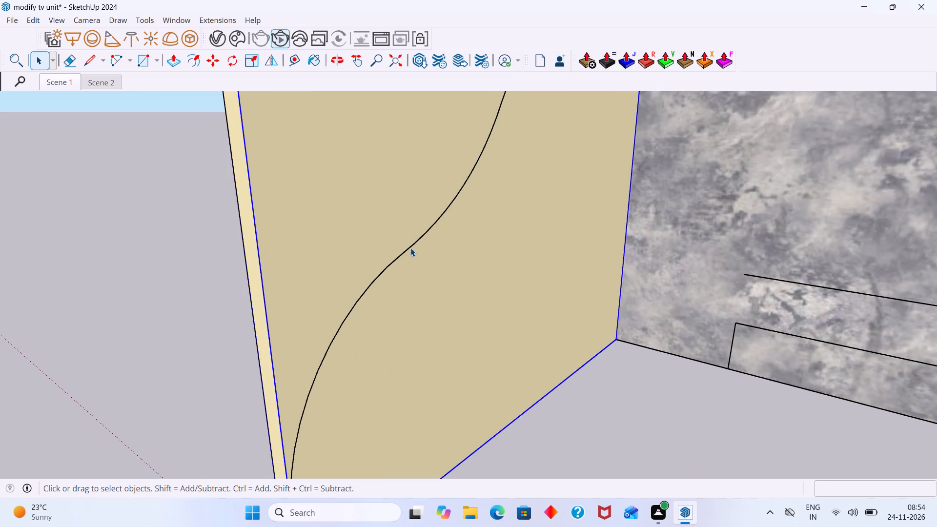
pyautogui.doubleClick(410, 248)
pyautogui.click(411, 247)
pyautogui.scroll(-5, 430, 246)
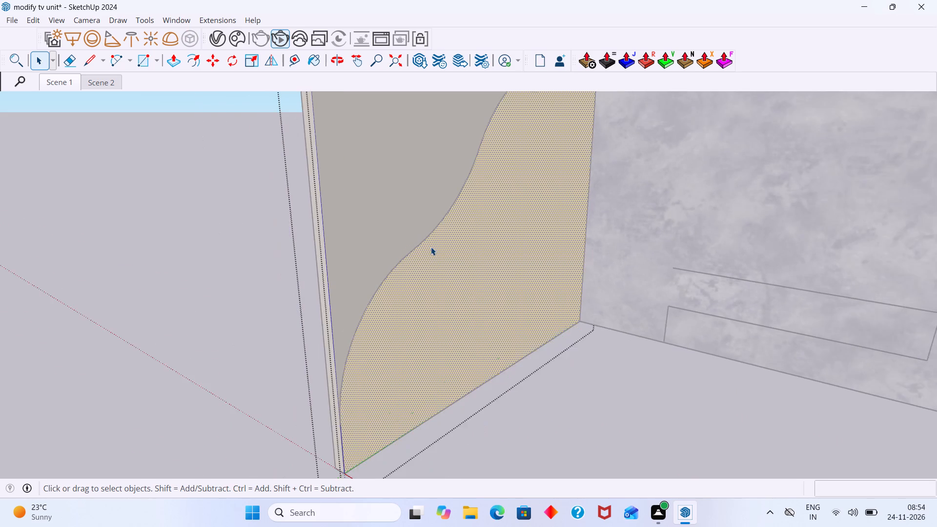
pyautogui.scroll(-3, 431, 247)
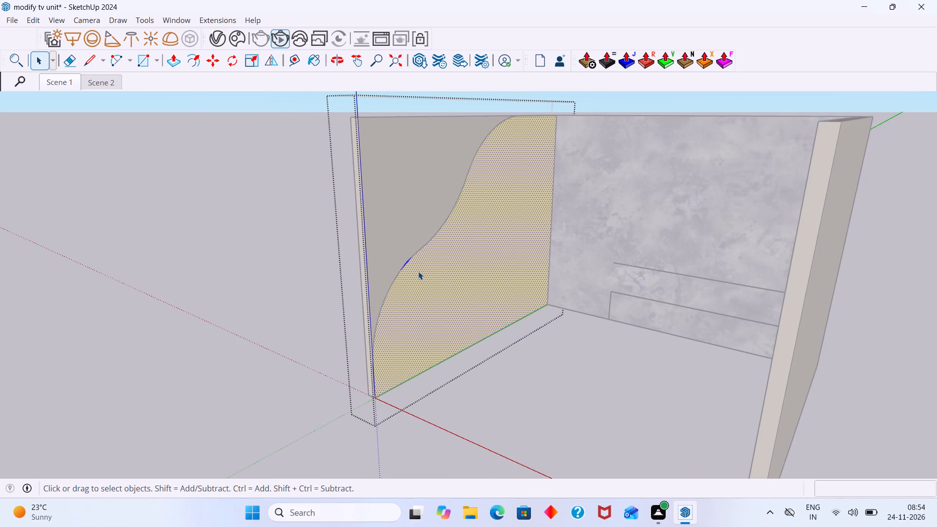
# Undo the grouping, curve drawing and isolation edits back to the full room with the plain side wall.
pyautogui.hotkey('ctrl', 'z')
pyautogui.hotkey('ctrl', 'z')
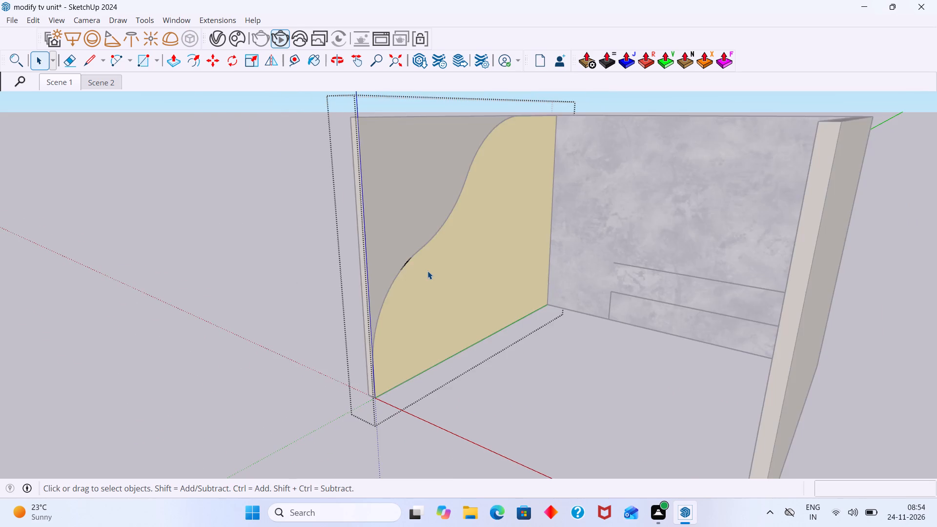
pyautogui.hotkey('ctrl', 'z')
pyautogui.hotkey('ctrl', 'z')
pyautogui.hotkey('ctrl', 'z')
pyautogui.hotkey('ctrl', 'z')
pyautogui.hotkey('ctrl', 'z')
pyautogui.hotkey('ctrl', 'z')
pyautogui.hotkey('ctrl', 'z')
pyautogui.hotkey('ctrl', 'z')
pyautogui.hotkey('ctrl', 'z')
pyautogui.hotkey('ctrl', 'z')
pyautogui.hotkey('ctrl', 'z')
pyautogui.hotkey('ctrl', 'z')
pyautogui.hotkey('ctrl', 'z')
pyautogui.hotkey('ctrl', 'z')
pyautogui.hotkey('ctrl', 'z')
pyautogui.hotkey('ctrl', 'z')
pyautogui.hotkey('ctrl', 'z')
pyautogui.hotkey('ctrl', 'z')
pyautogui.hotkey('ctrl', 'z')
pyautogui.hotkey('ctrl', 'z')
pyautogui.hotkey('ctrl', 'z')
pyautogui.hotkey('ctrl', 'z')
pyautogui.hotkey('ctrl', 'z')
pyautogui.hotkey('ctrl', 'z')
pyautogui.hotkey('ctrl', 'z')
# Isolate the walls group from the rest of the room.
pyautogui.scroll(-4, 428, 271)
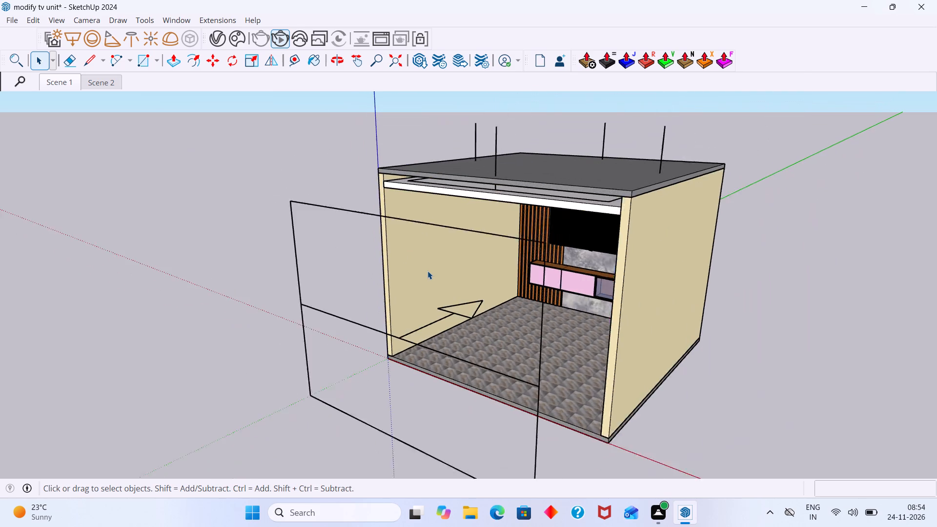
pyautogui.scroll(-1, 428, 271)
pyautogui.moveTo(428, 272); pyautogui.dragTo(490, 200, button='middle')
pyautogui.scroll(4, 455, 225)
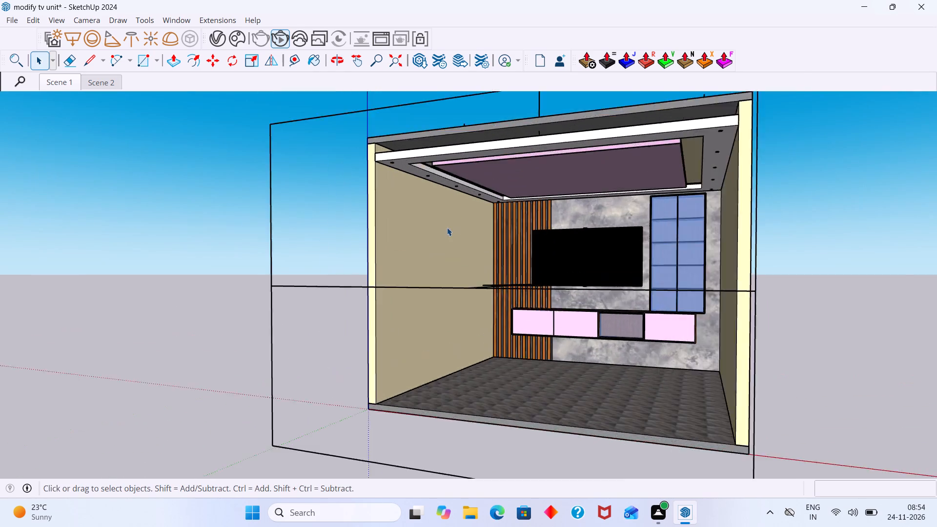
pyautogui.scroll(4, 447, 227)
pyautogui.click(420, 235)
pyautogui.rightClick(418, 234)
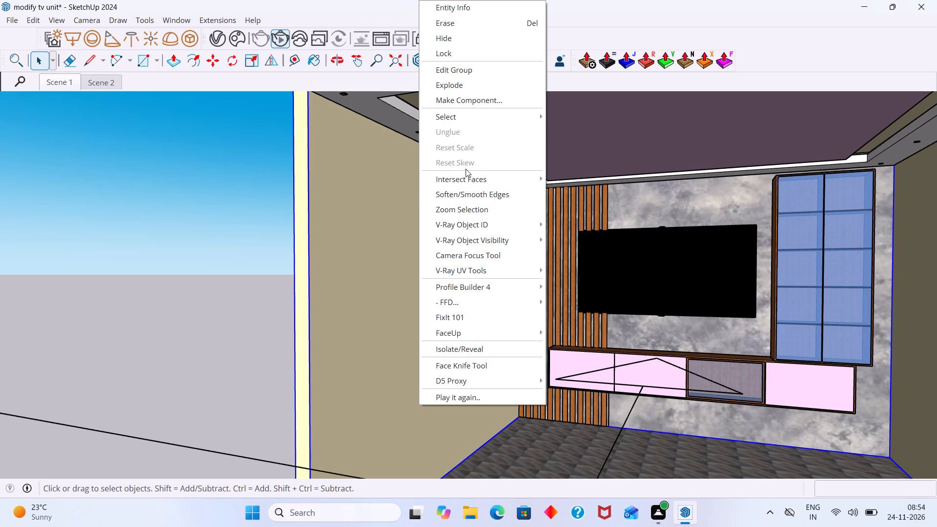
pyautogui.click(472, 354)
pyautogui.scroll(-12, 436, 338)
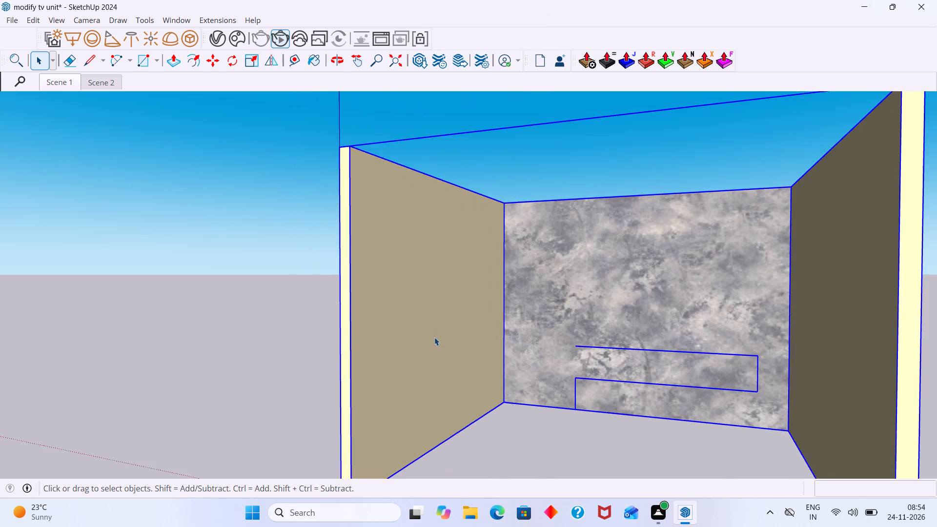
pyautogui.scroll(-6, 434, 337)
pyautogui.click(307, 345)
# Draw an arc about 7' 8" long on the plain side wall, starting on its front vertical edge near the floor.
pyautogui.moveTo(361, 343); pyautogui.dragTo(204, 444, button='middle')
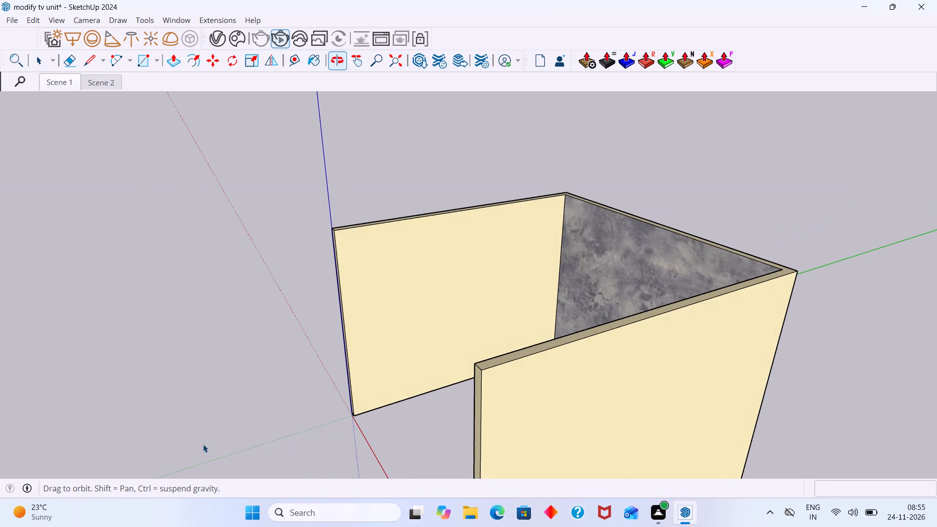
pyautogui.press('a')
pyautogui.scroll(2, 342, 409)
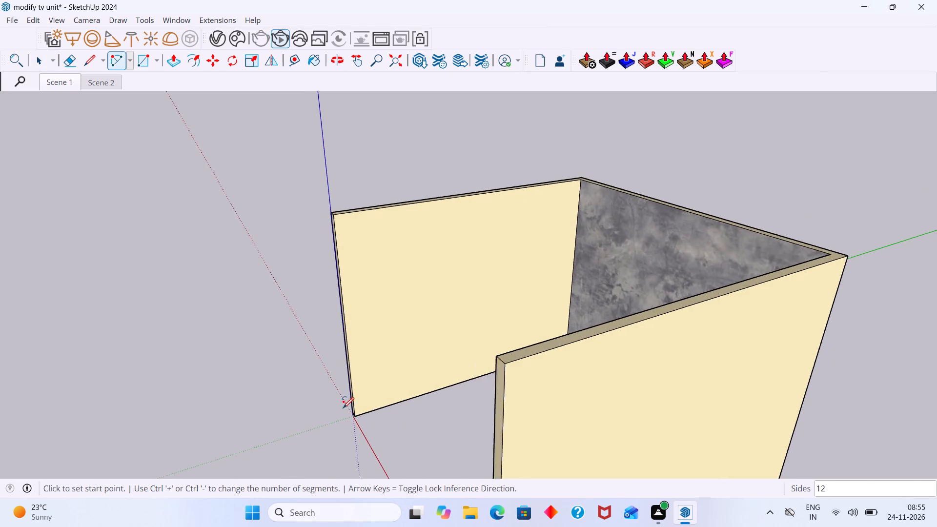
pyautogui.scroll(13, 343, 408)
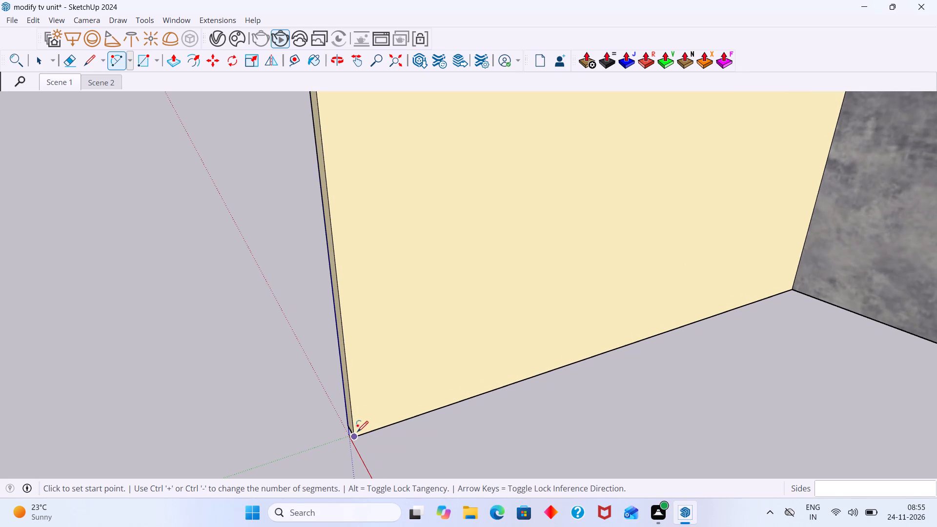
pyautogui.click(352, 398)
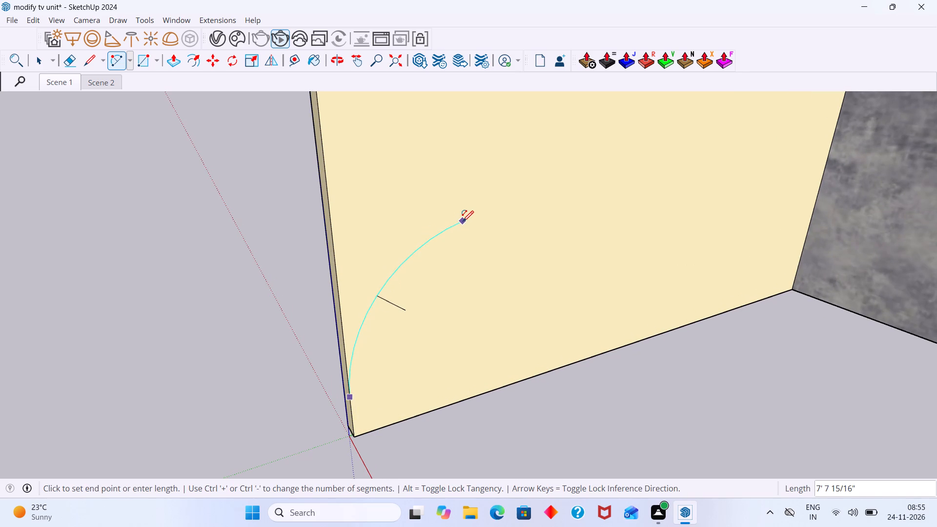
pyautogui.click(462, 221)
pyautogui.click(462, 221)
pyautogui.click(462, 221)
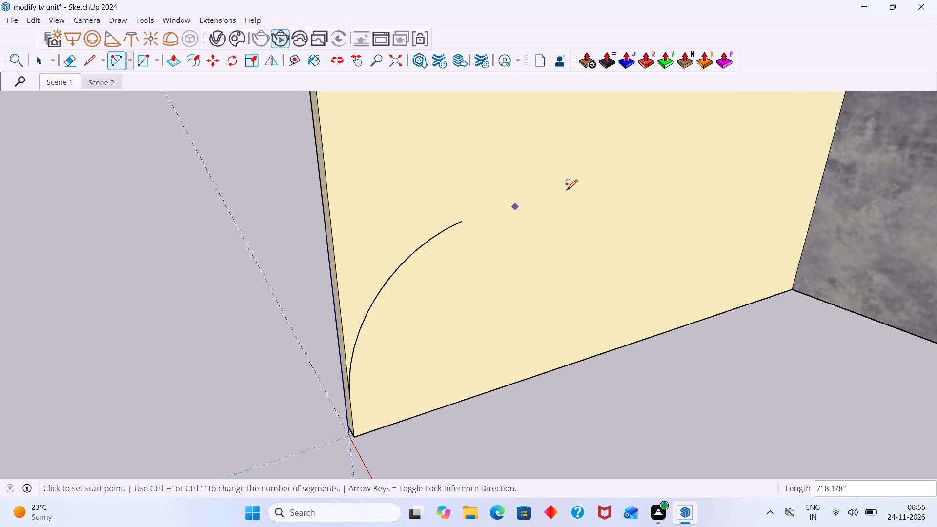
# Continue the curve with two tangent arcs, about 11' and 11' 1" long, ending at the wall's top edge near the marble wall.
pyautogui.click(463, 223)
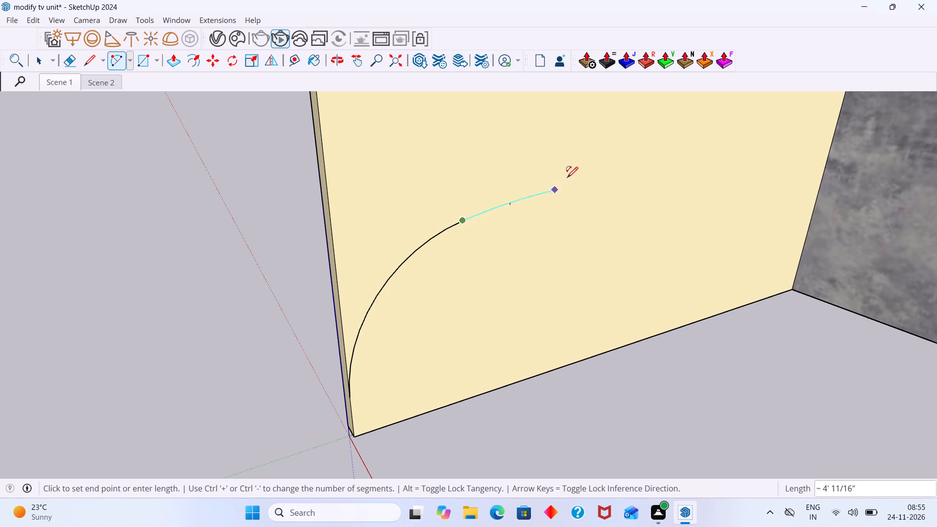
pyautogui.scroll(-16, 582, 160)
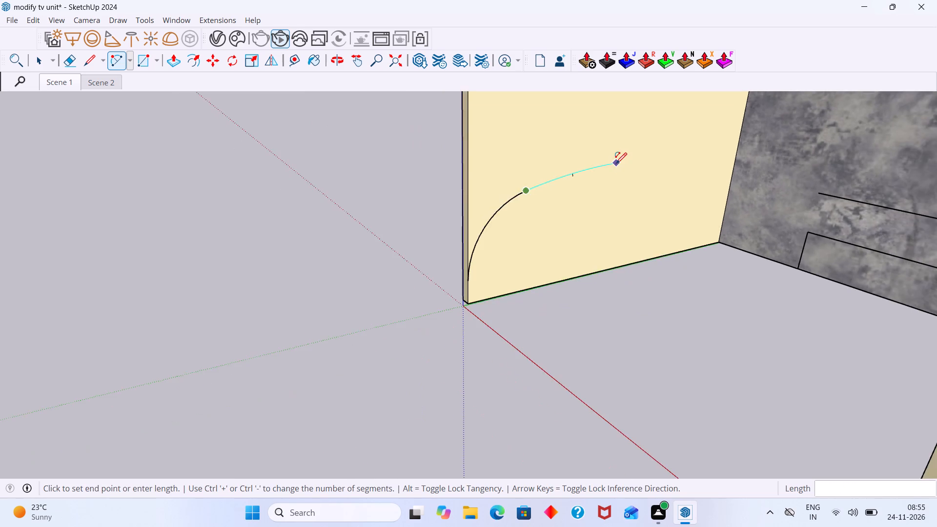
pyautogui.keyDown('shift'); pyautogui.moveTo(617, 164); pyautogui.dragTo(612, 281, button='middle'); pyautogui.keyUp('shift')
pyautogui.scroll(1, 612, 281)
pyautogui.scroll(-5, 634, 210)
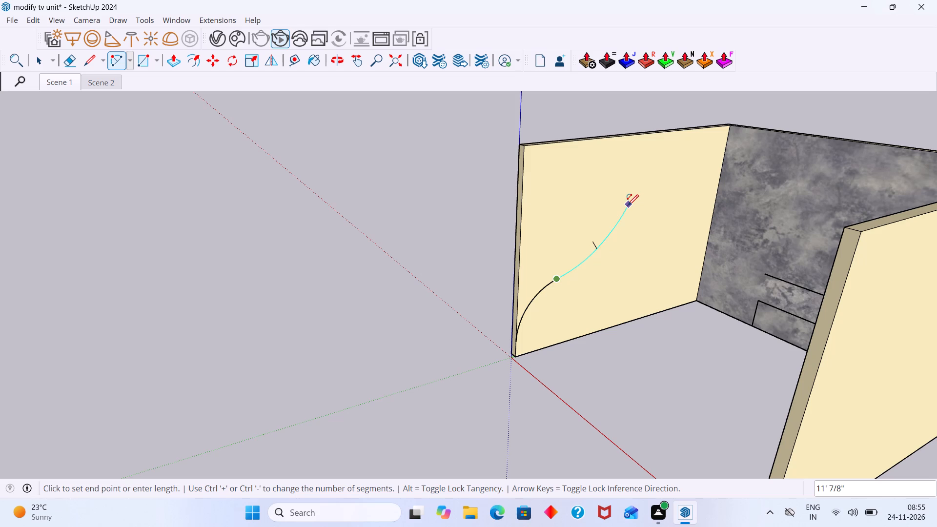
pyautogui.doubleClick(628, 205)
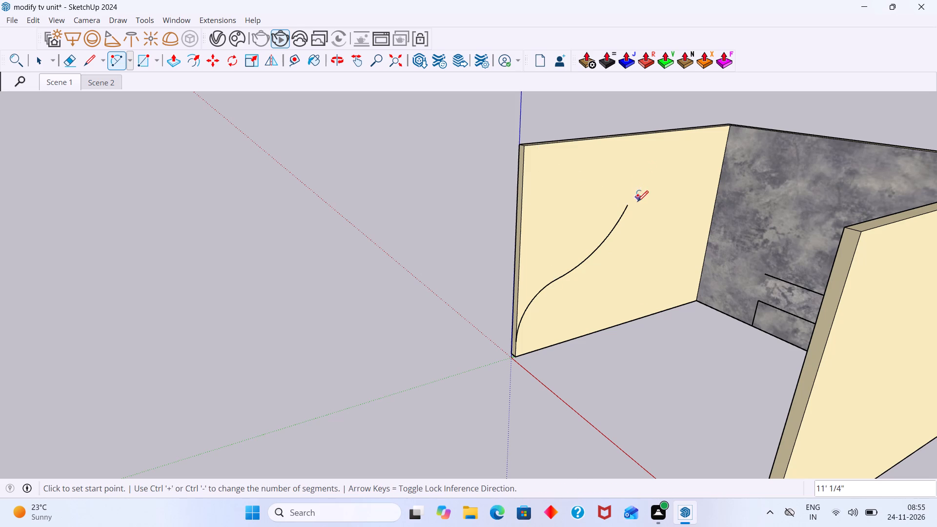
pyautogui.click(627, 204)
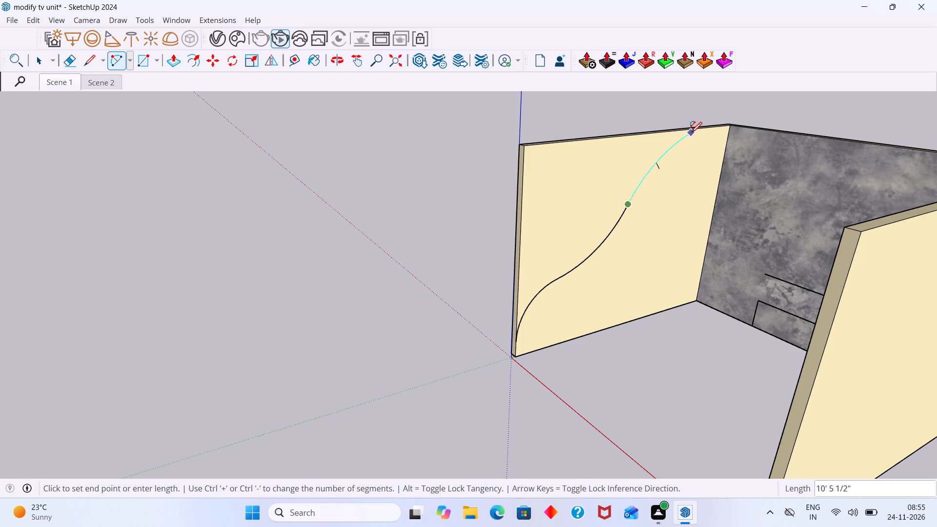
pyautogui.doubleClick(695, 130)
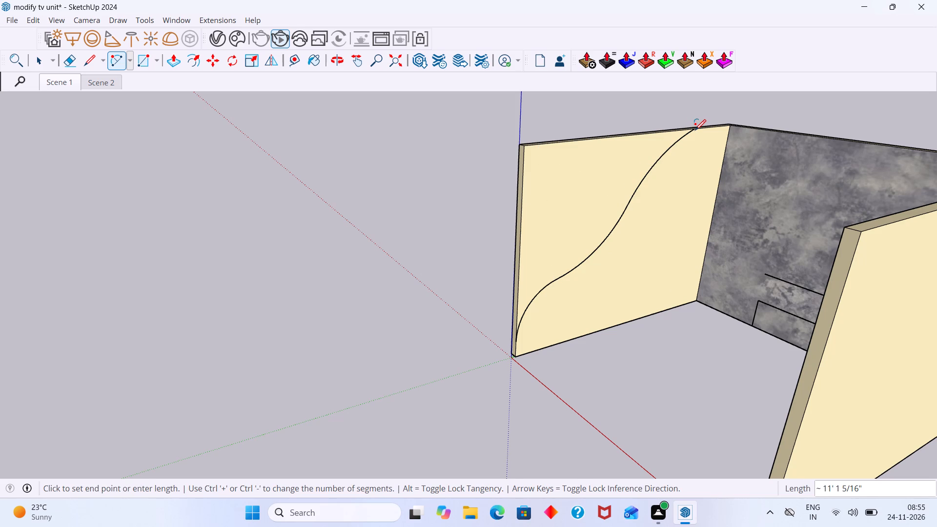
# Check whether the curve divides the plain side wall's face, inspecting the walls group, its face and the separate arcs.
pyautogui.press('space')
pyautogui.click(643, 197)
pyautogui.doubleClick(643, 199)
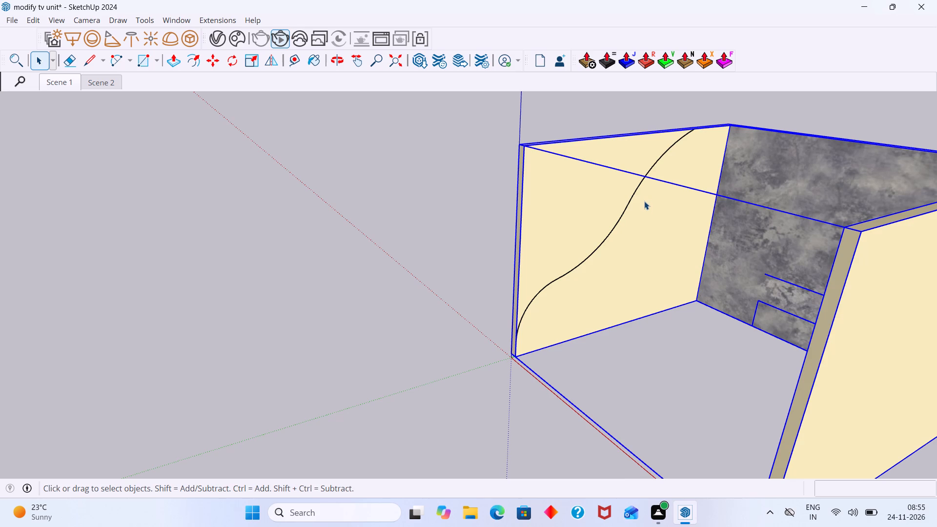
pyautogui.doubleClick(647, 209)
pyautogui.scroll(5, 645, 213)
pyautogui.click(643, 213)
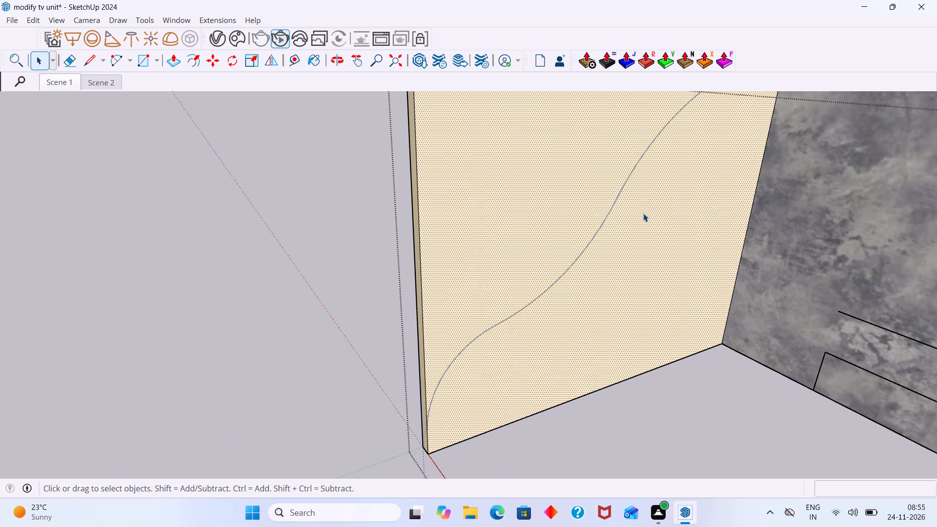
pyautogui.scroll(-12, 643, 213)
pyautogui.click(519, 247)
pyautogui.scroll(2, 606, 251)
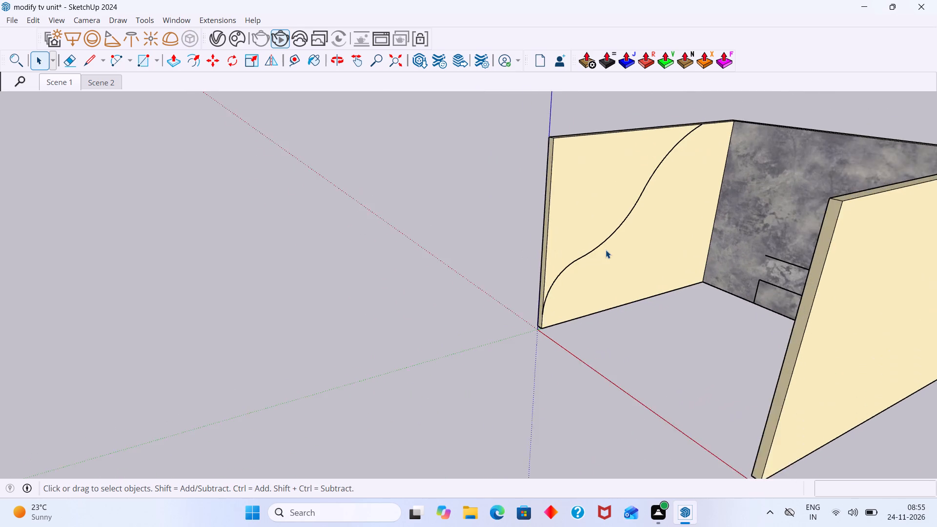
pyautogui.scroll(6, 606, 250)
pyautogui.click(575, 257)
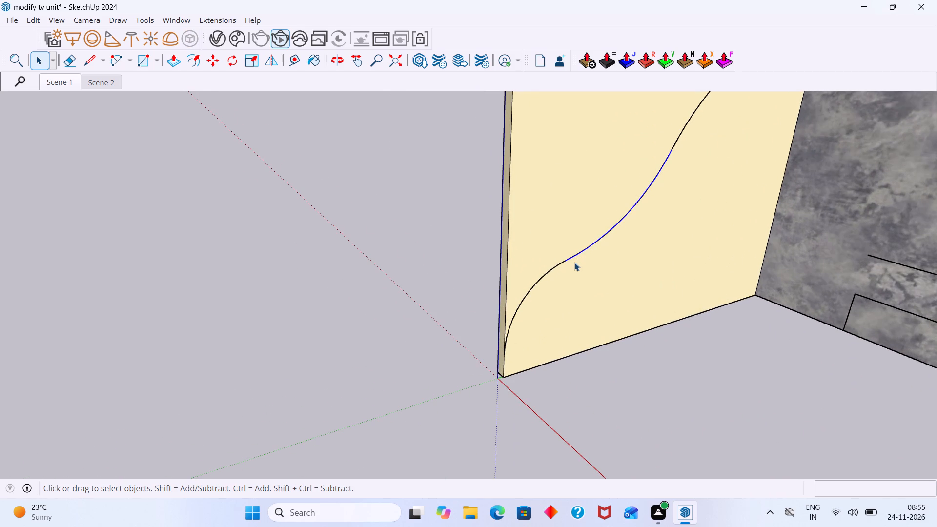
pyautogui.click(599, 255)
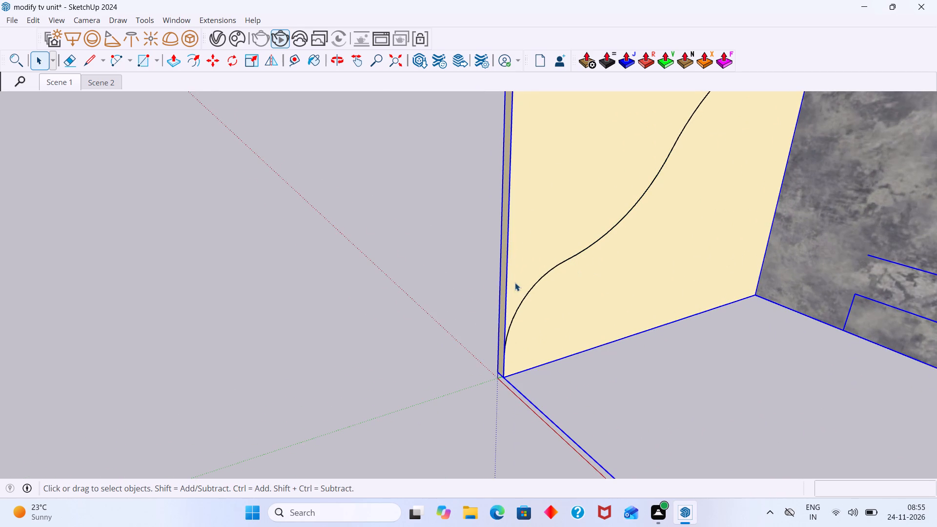
# Undo the three arcs on the plain side wall and the isolation of the walls group, back to the full room.
pyautogui.hotkey('ctrl', 'z')
pyautogui.hotkey('ctrl', 'z')
pyautogui.hotkey('ctrl', 'z')
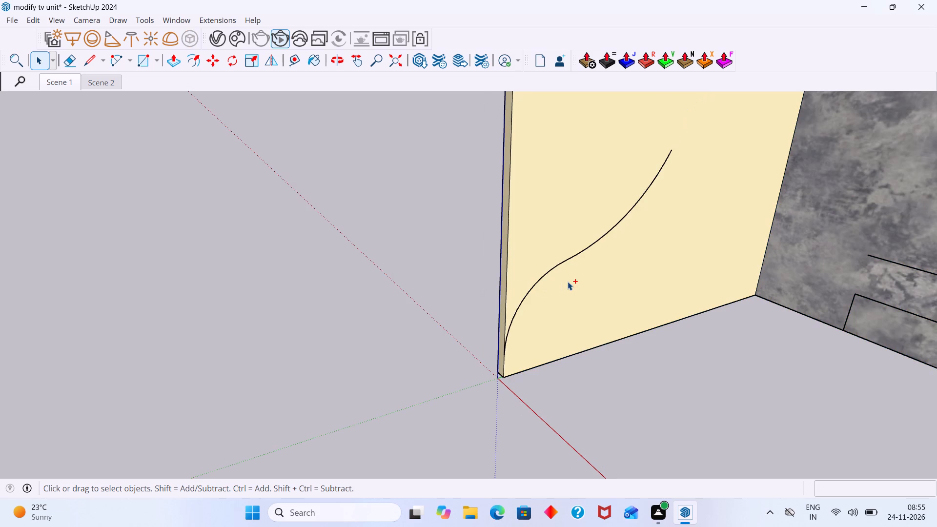
pyautogui.hotkey('ctrl', 'z')
pyautogui.hotkey('ctrl', 'z')
pyautogui.hotkey('ctrl', 'z')
pyautogui.scroll(-8, 583, 277)
pyautogui.click(347, 290)
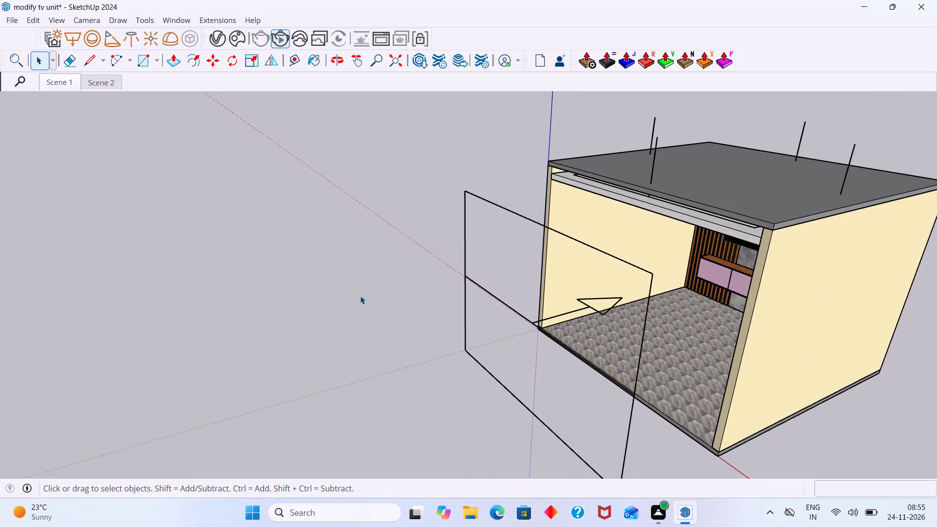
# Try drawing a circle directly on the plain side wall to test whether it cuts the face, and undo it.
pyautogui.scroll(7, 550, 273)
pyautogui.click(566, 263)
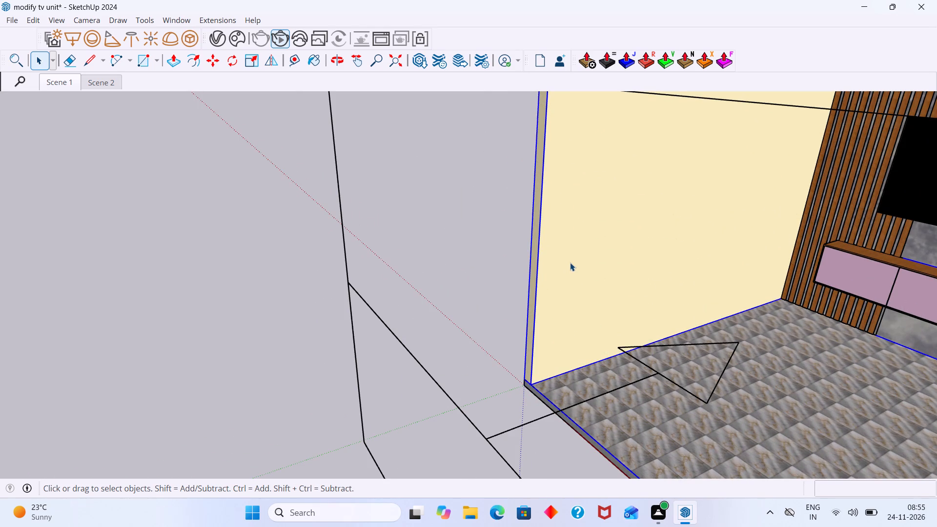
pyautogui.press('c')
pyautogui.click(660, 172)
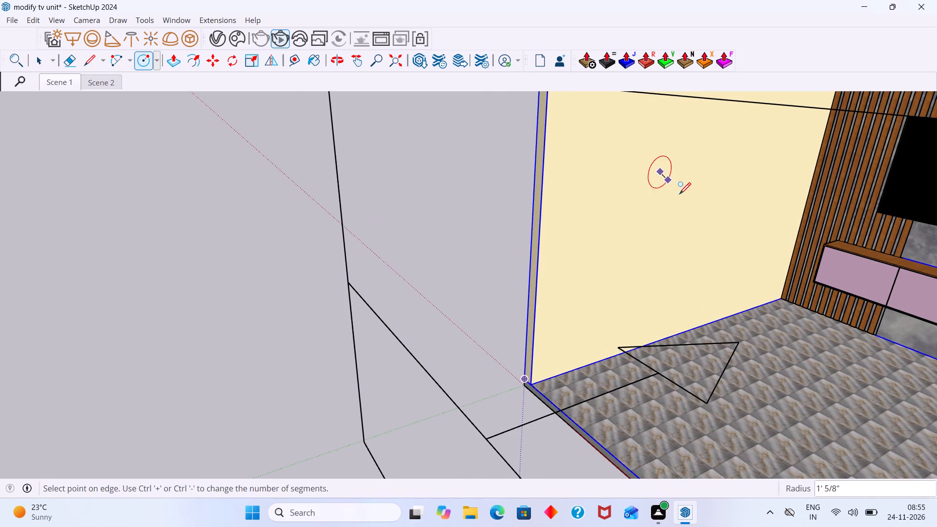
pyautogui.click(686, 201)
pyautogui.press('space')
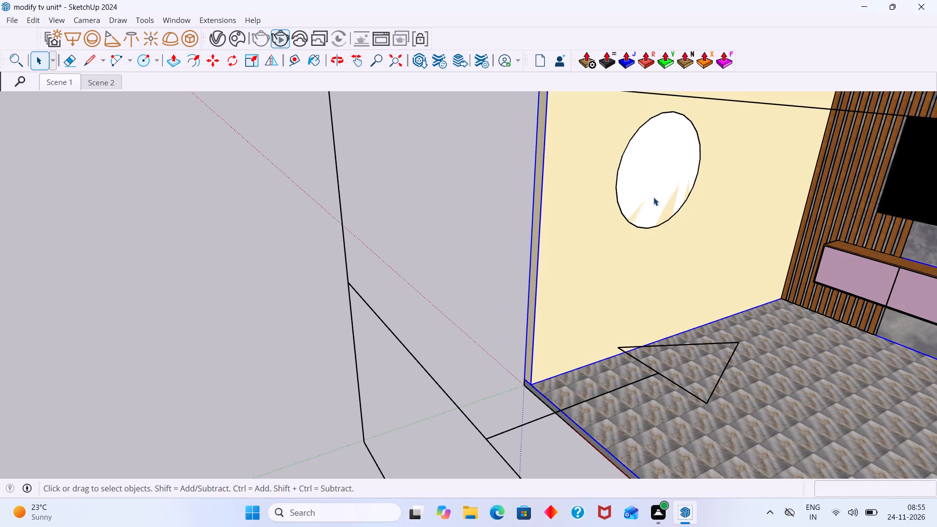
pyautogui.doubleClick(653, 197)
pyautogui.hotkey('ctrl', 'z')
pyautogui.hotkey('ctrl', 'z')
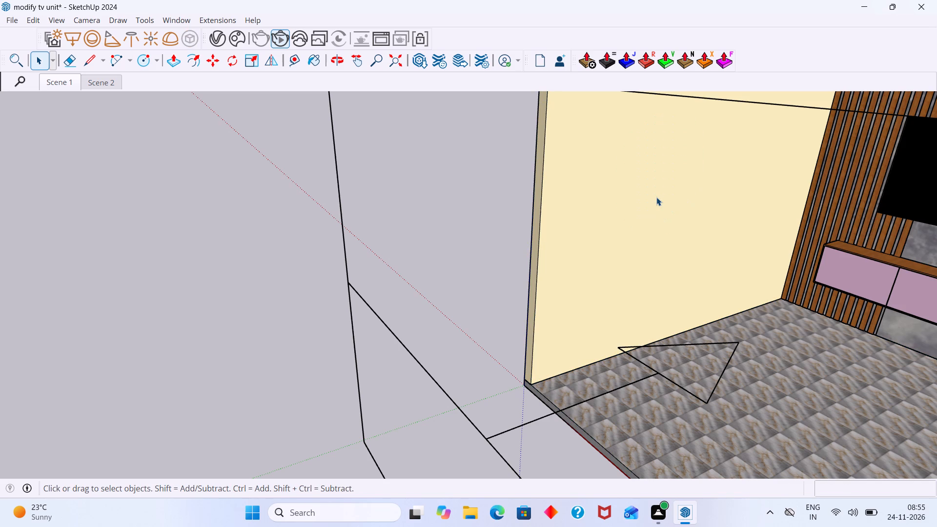
# Isolate the walls group from the rest of the room again.
pyautogui.scroll(-10, 656, 197)
pyautogui.click(465, 222)
pyautogui.scroll(3, 644, 195)
pyautogui.click(639, 192)
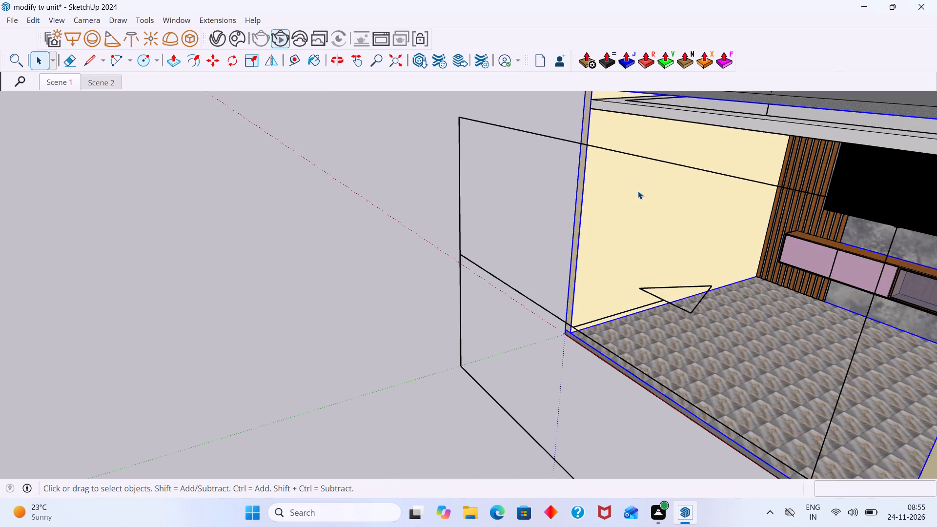
pyautogui.rightClick(638, 191)
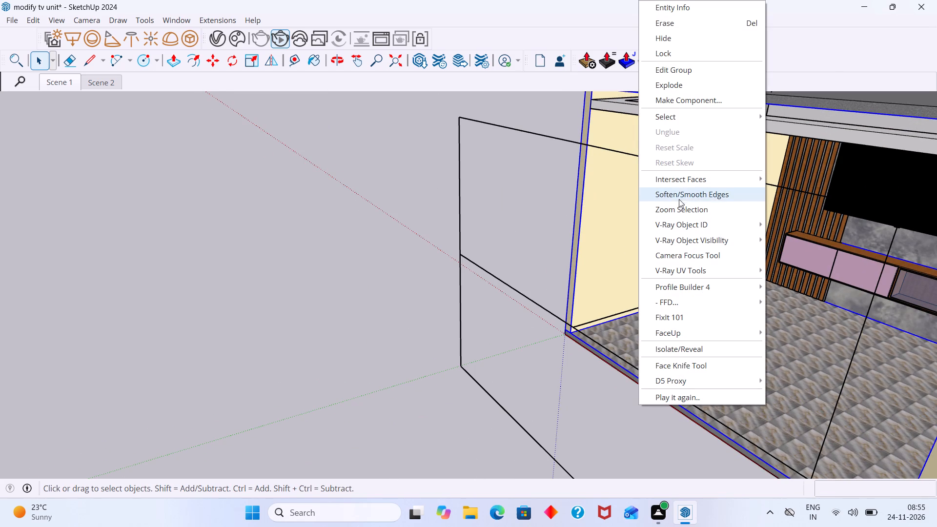
pyautogui.click(700, 348)
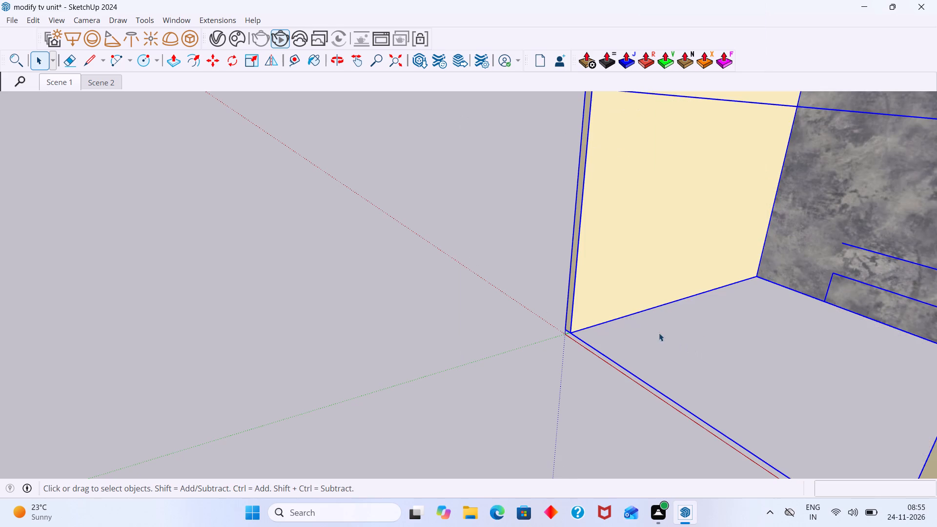
pyautogui.scroll(-12, 637, 303)
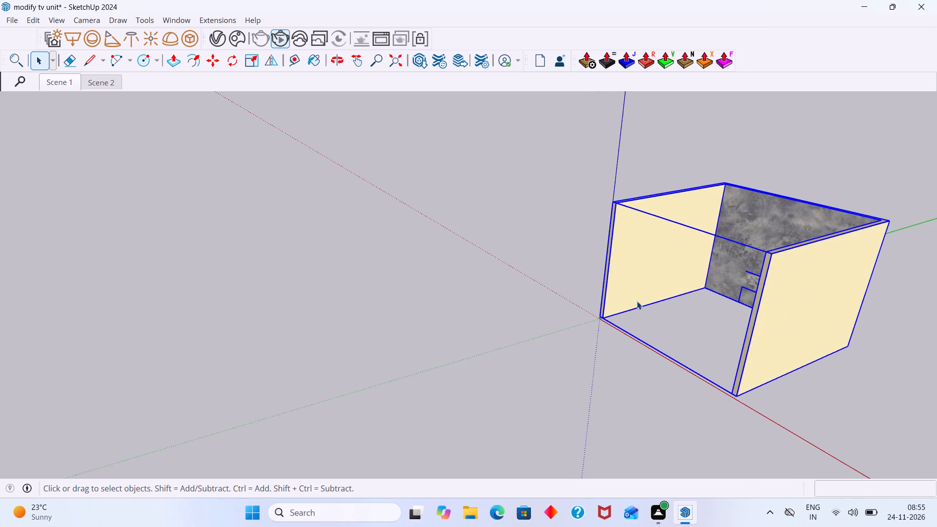
pyautogui.moveTo(629, 279); pyautogui.dragTo(610, 267, button='middle')
pyautogui.click(582, 263)
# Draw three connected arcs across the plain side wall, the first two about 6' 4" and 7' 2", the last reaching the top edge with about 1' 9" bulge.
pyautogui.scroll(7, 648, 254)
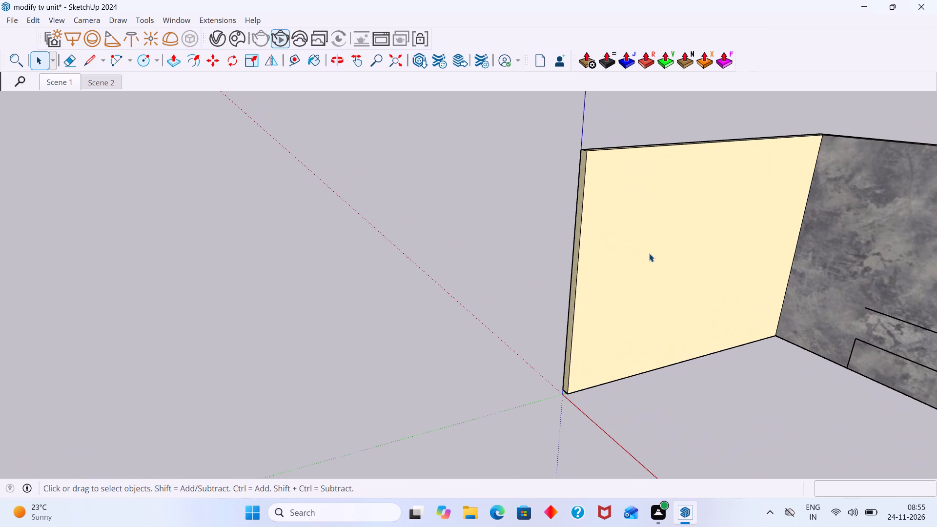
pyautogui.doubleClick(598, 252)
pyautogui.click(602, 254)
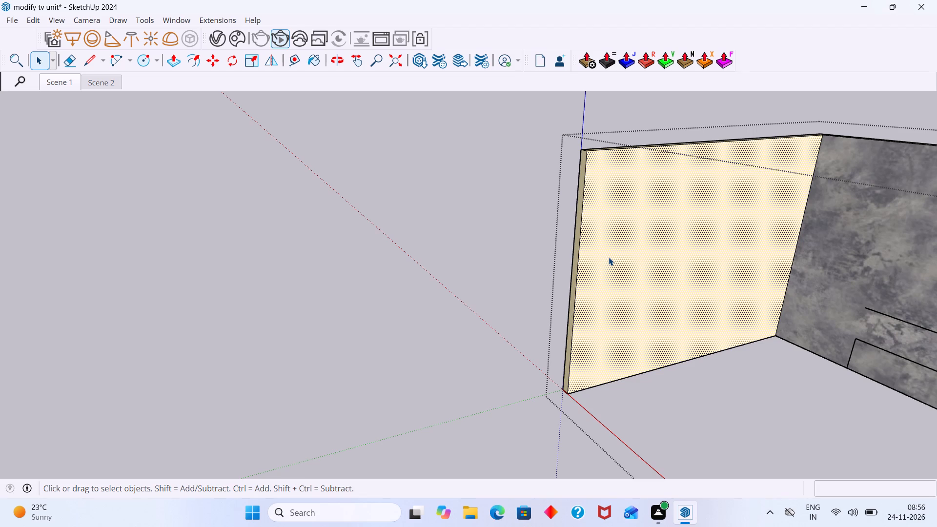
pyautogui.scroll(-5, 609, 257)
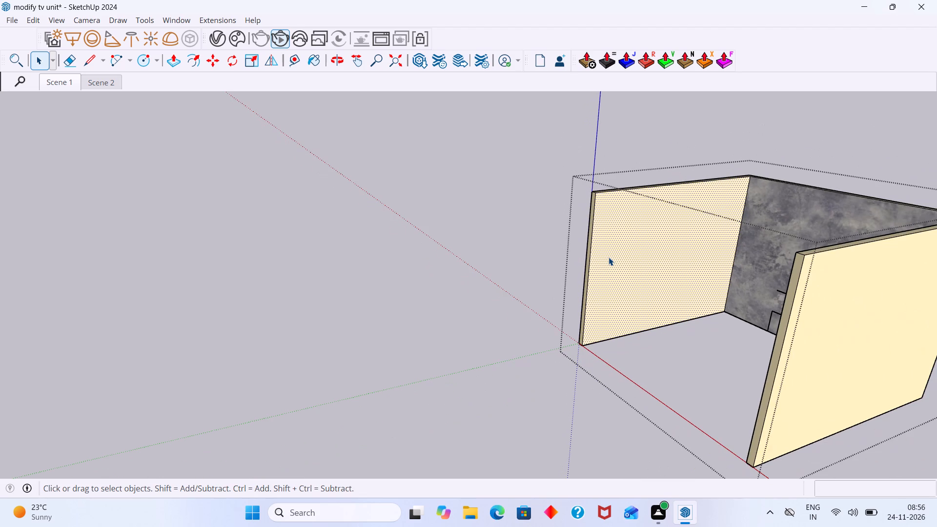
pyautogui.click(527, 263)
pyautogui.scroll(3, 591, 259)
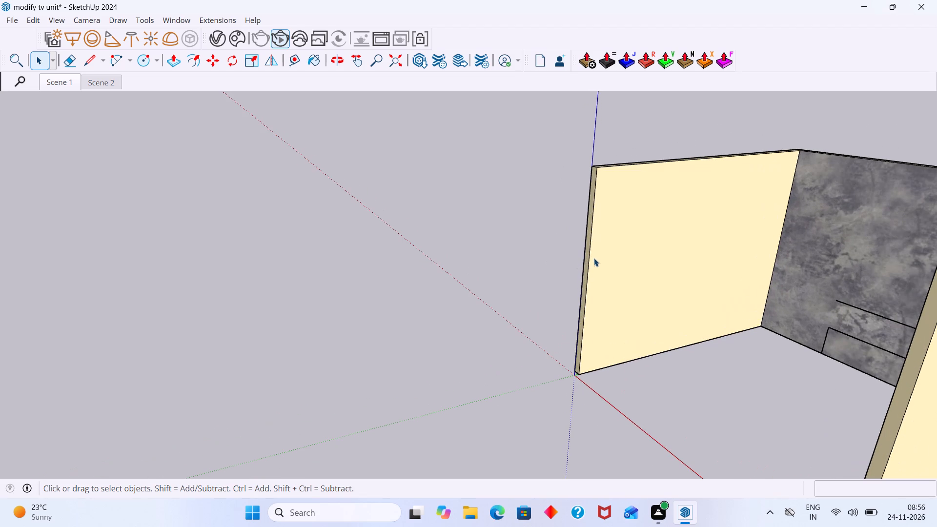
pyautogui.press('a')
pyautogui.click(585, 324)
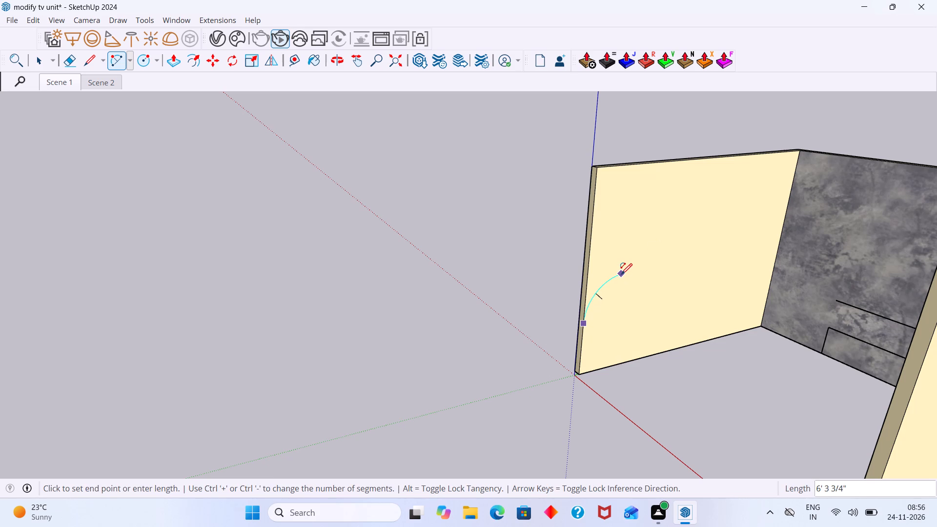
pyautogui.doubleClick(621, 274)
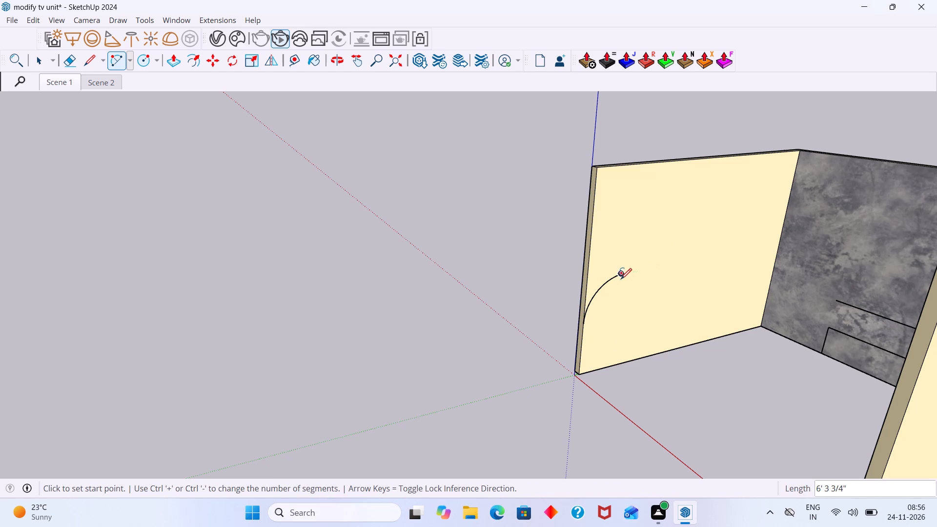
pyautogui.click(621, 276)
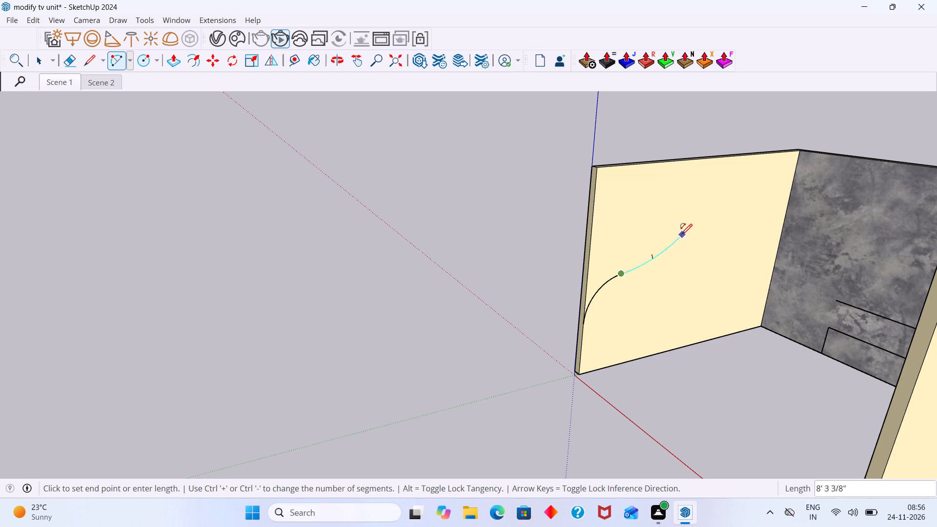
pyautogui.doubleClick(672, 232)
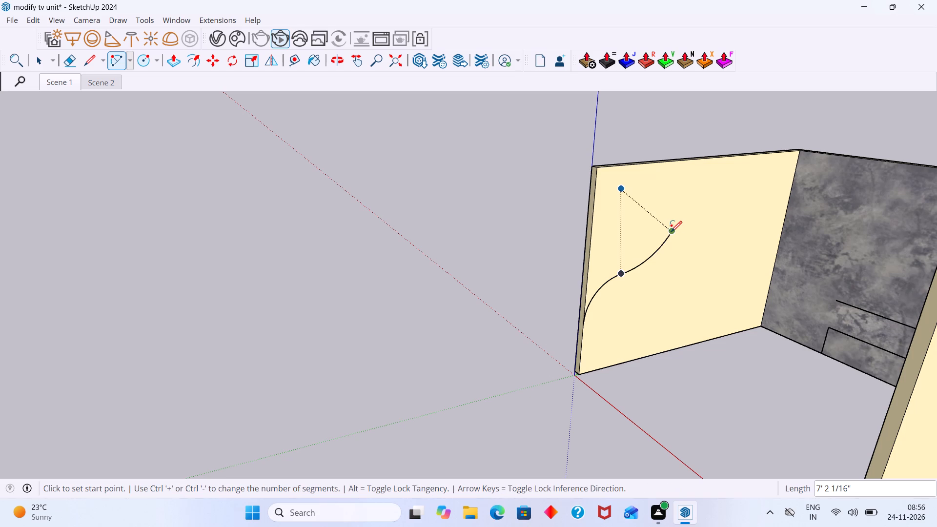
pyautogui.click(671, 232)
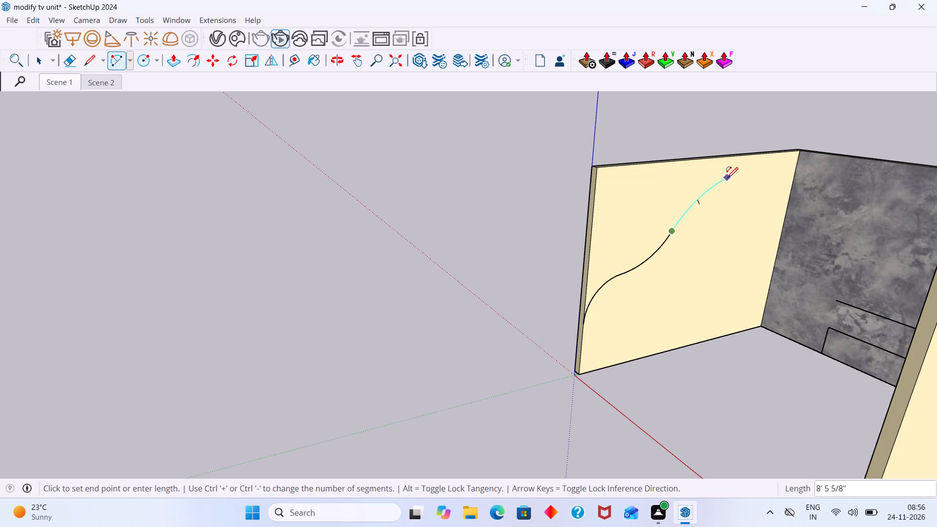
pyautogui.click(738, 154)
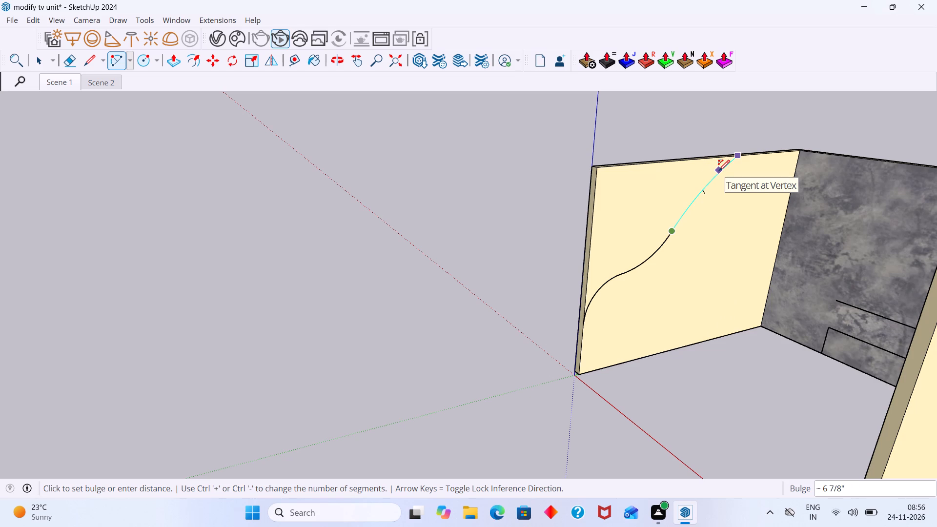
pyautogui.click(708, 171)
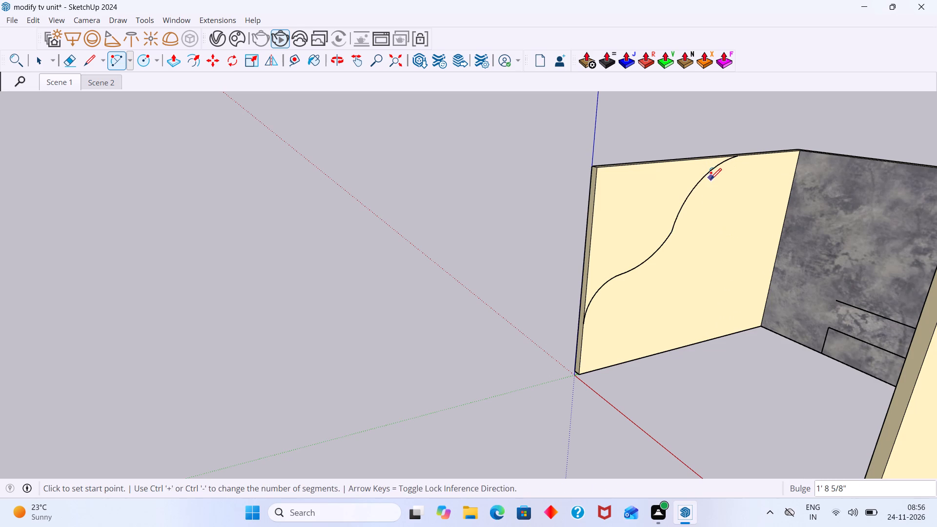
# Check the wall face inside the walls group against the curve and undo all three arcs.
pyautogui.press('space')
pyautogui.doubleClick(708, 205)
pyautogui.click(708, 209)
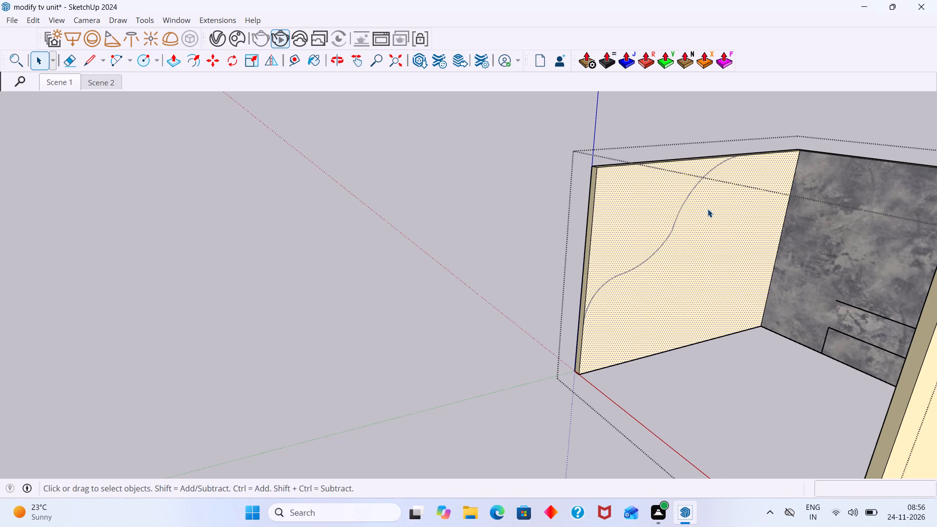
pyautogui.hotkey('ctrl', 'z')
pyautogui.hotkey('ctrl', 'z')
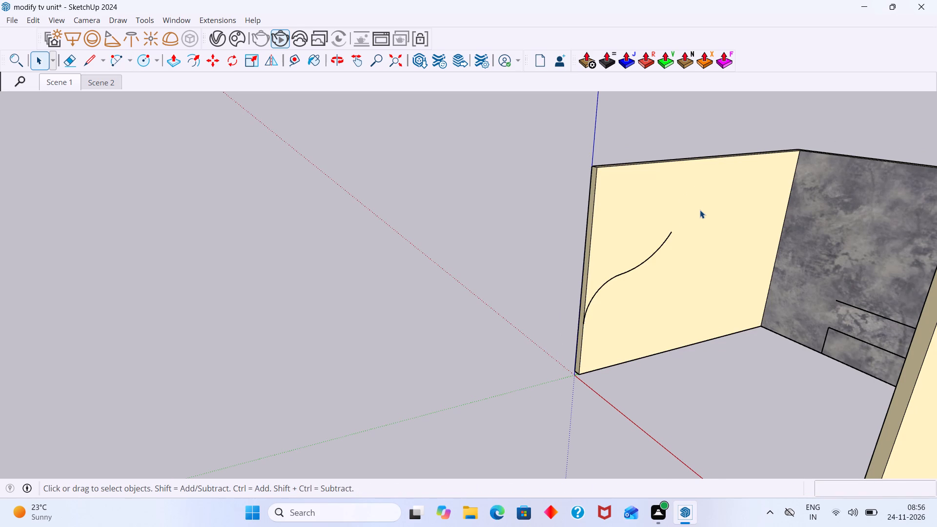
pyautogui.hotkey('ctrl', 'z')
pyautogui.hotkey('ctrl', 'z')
# Inside the walls group, draw three connected arcs across the plain side wall to its top edge, about 10' 8", 8' 9" and 6' 9" long.
pyautogui.doubleClick(685, 228)
pyautogui.click(683, 231)
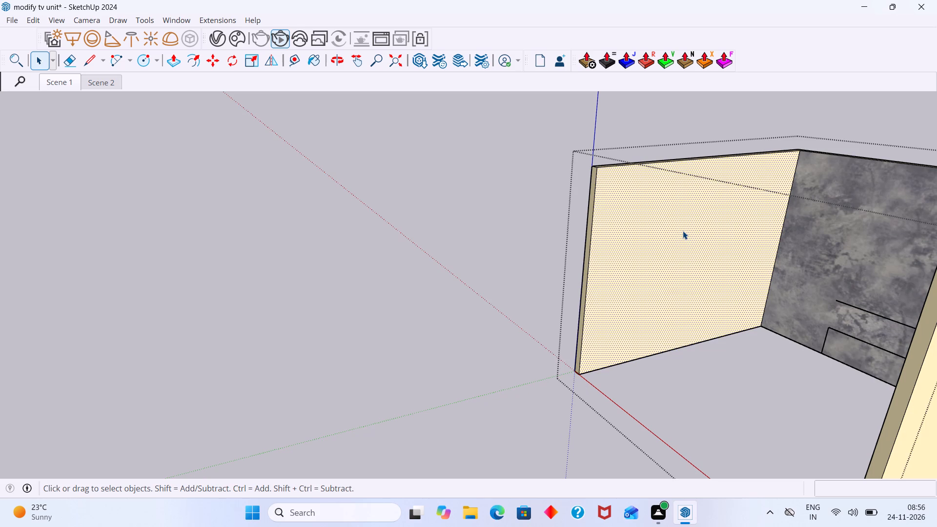
pyautogui.press('a')
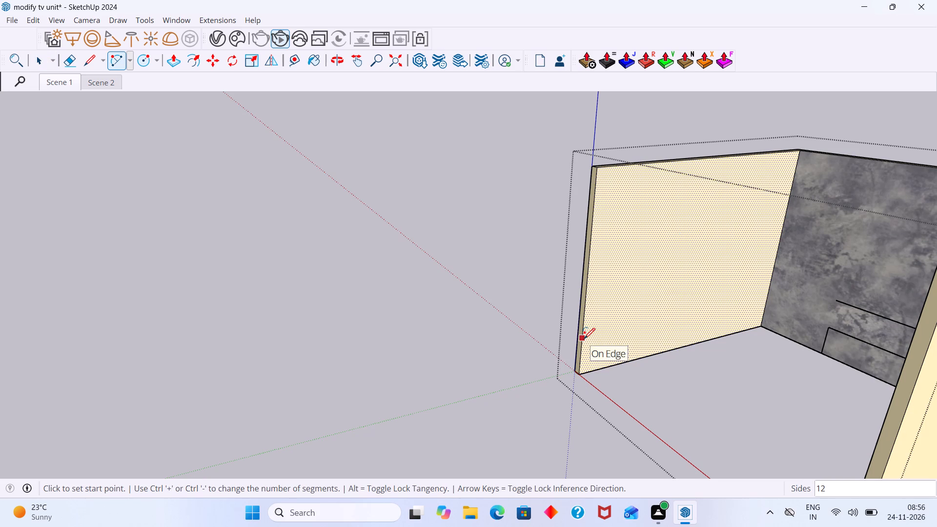
pyautogui.click(584, 339)
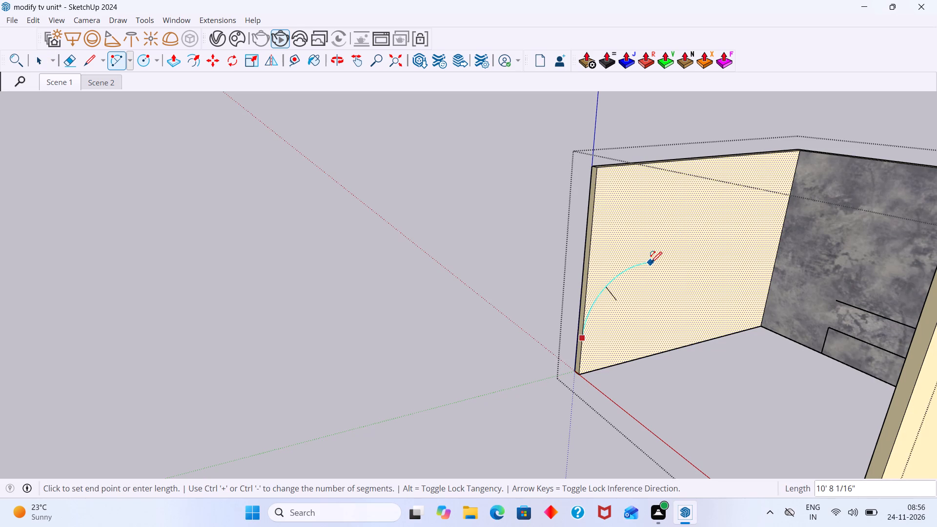
pyautogui.doubleClick(648, 259)
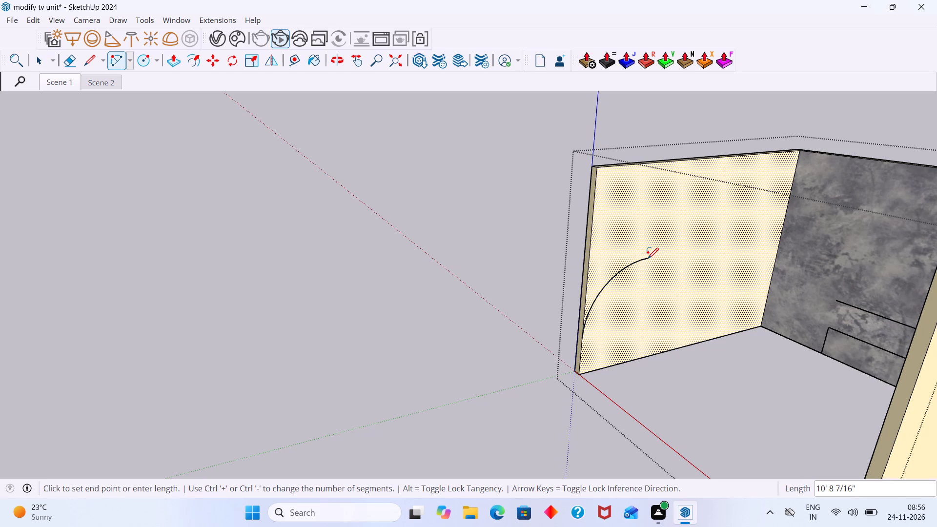
pyautogui.click(648, 259)
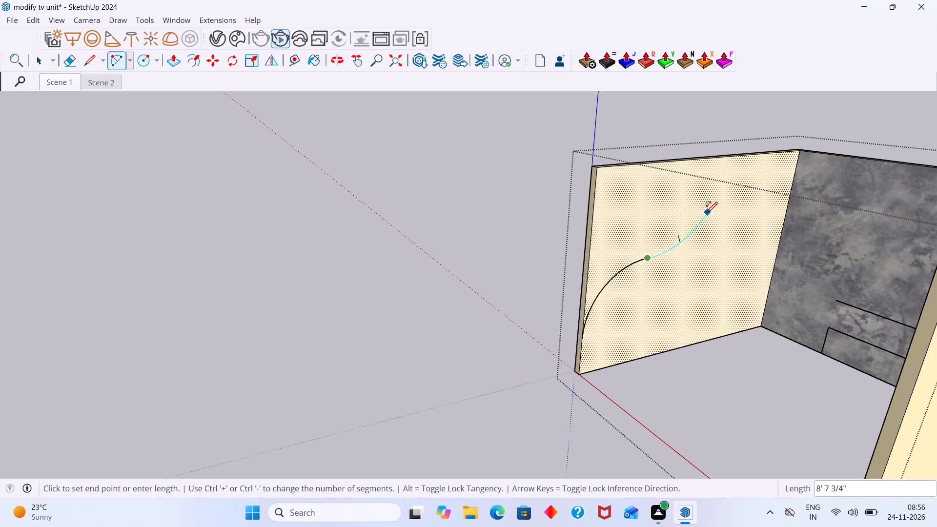
pyautogui.doubleClick(706, 203)
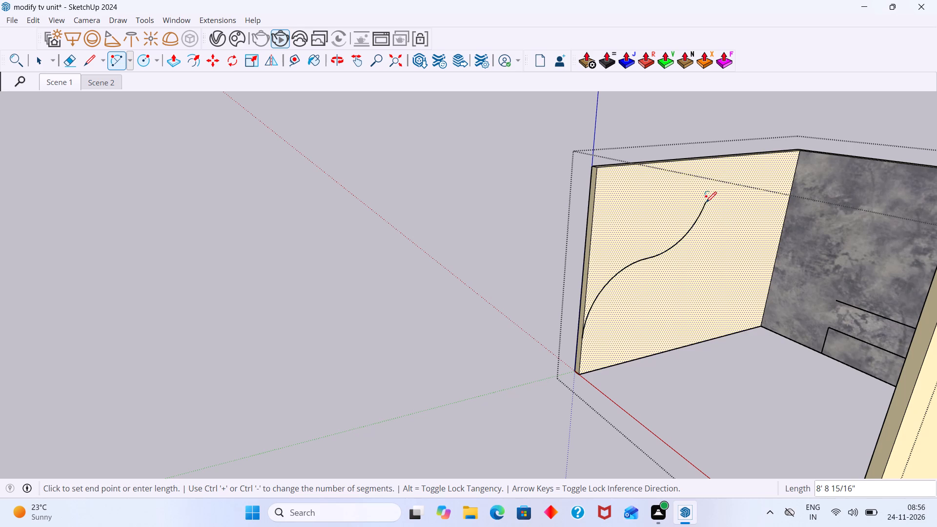
pyautogui.click(706, 203)
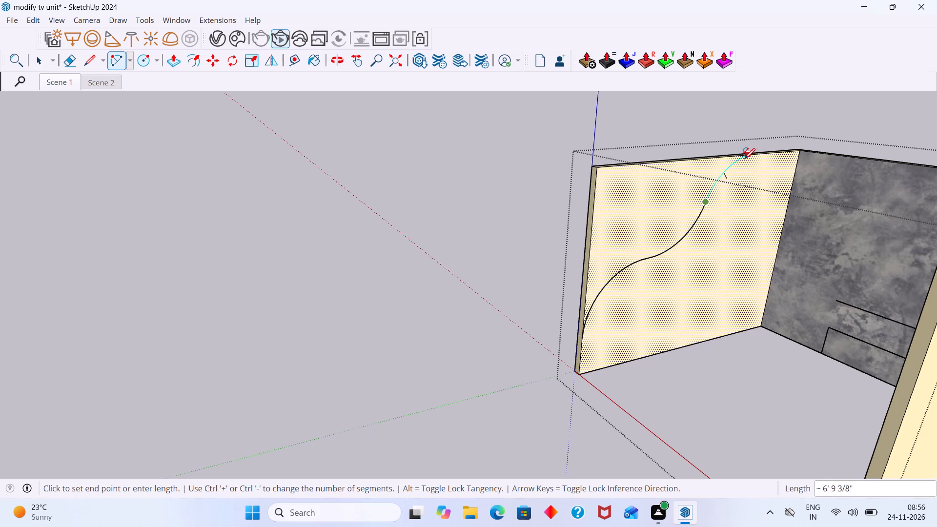
pyautogui.doubleClick(748, 156)
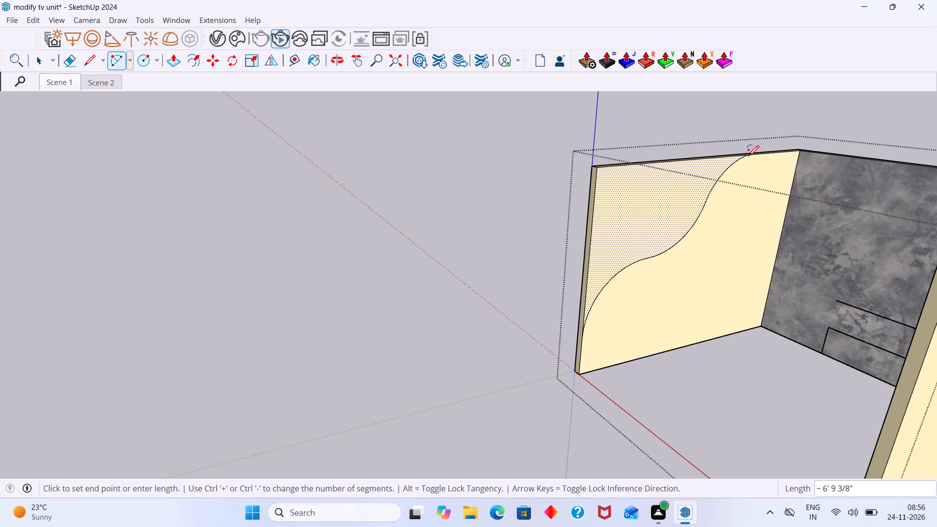
# Make a group of the side wall's face below the curve together with its bounding edges.
pyautogui.press('space')
pyautogui.doubleClick(715, 231)
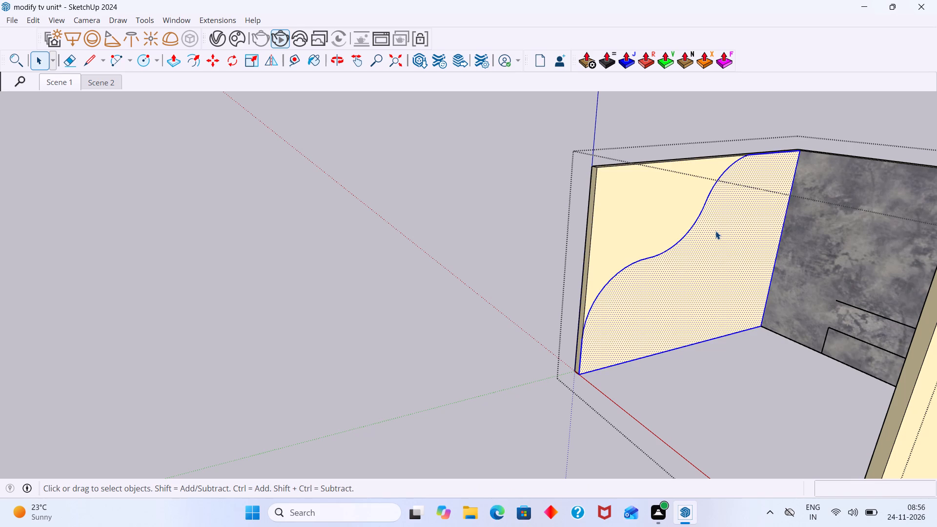
pyautogui.rightClick(715, 231)
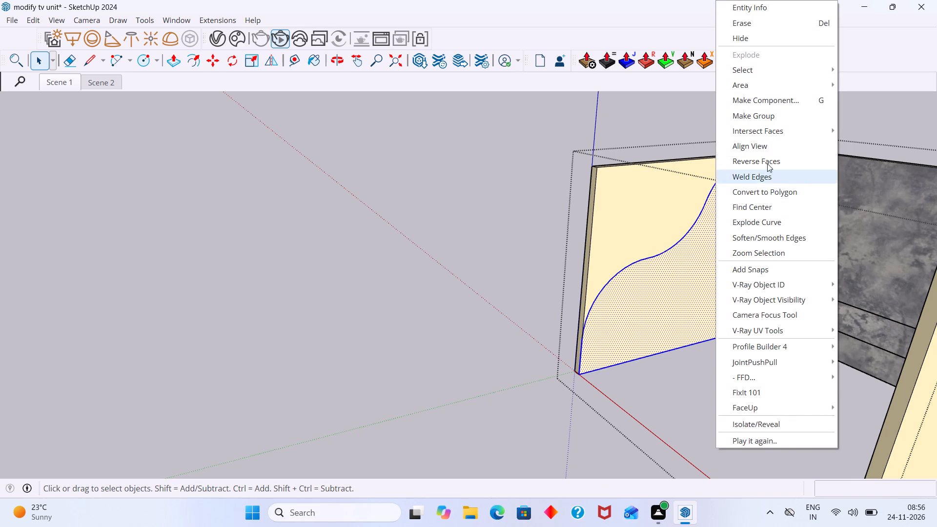
pyautogui.click(763, 120)
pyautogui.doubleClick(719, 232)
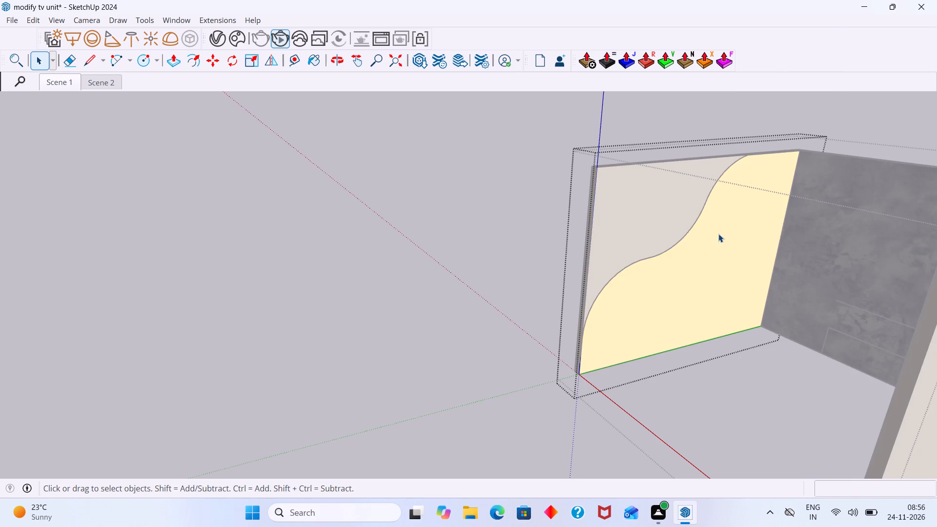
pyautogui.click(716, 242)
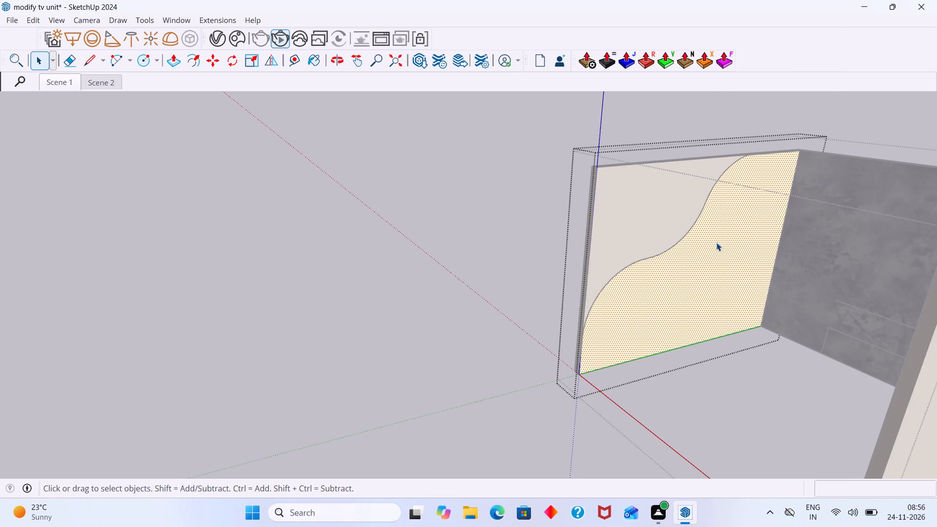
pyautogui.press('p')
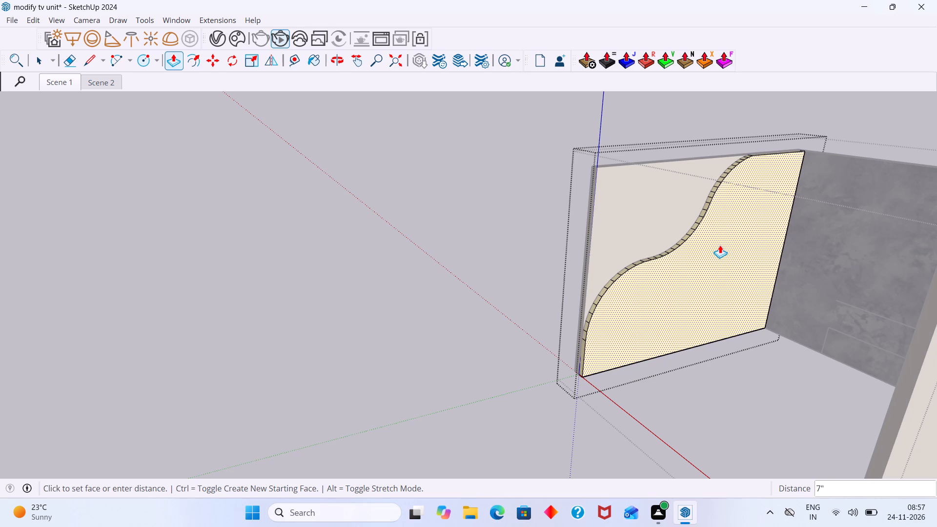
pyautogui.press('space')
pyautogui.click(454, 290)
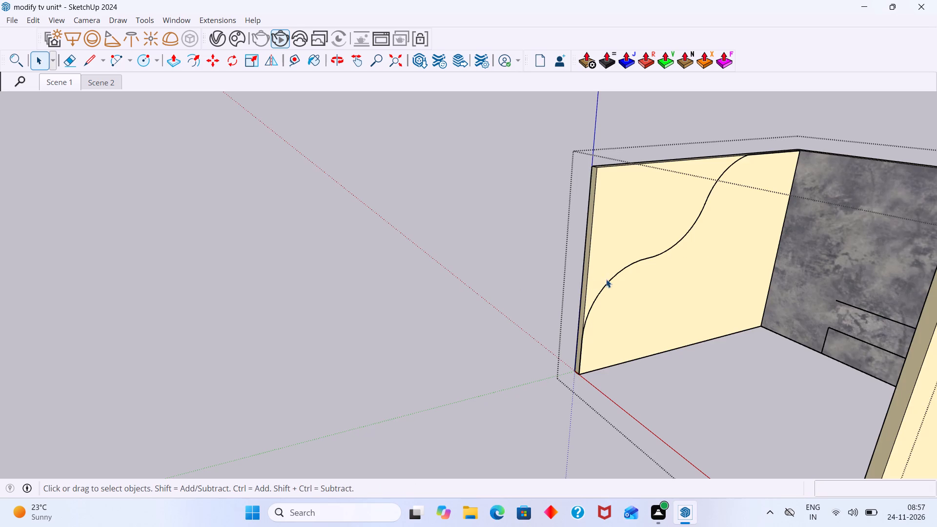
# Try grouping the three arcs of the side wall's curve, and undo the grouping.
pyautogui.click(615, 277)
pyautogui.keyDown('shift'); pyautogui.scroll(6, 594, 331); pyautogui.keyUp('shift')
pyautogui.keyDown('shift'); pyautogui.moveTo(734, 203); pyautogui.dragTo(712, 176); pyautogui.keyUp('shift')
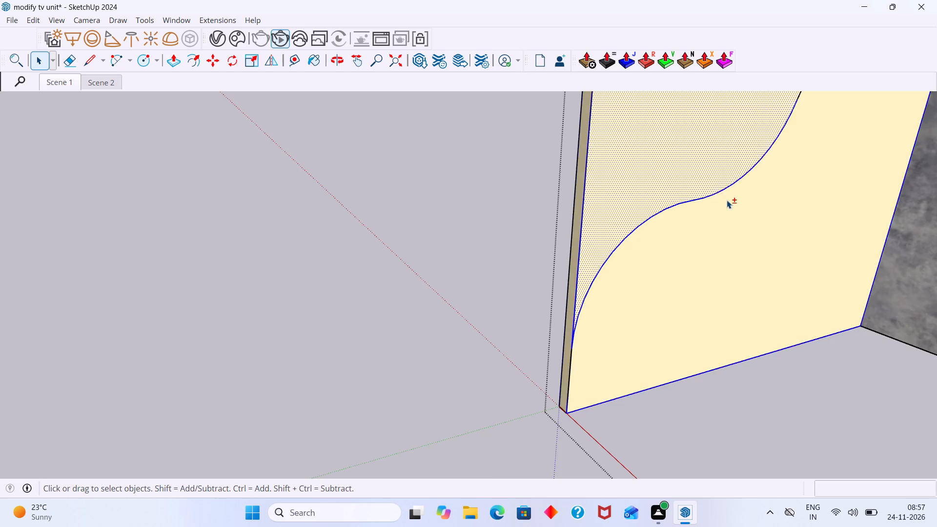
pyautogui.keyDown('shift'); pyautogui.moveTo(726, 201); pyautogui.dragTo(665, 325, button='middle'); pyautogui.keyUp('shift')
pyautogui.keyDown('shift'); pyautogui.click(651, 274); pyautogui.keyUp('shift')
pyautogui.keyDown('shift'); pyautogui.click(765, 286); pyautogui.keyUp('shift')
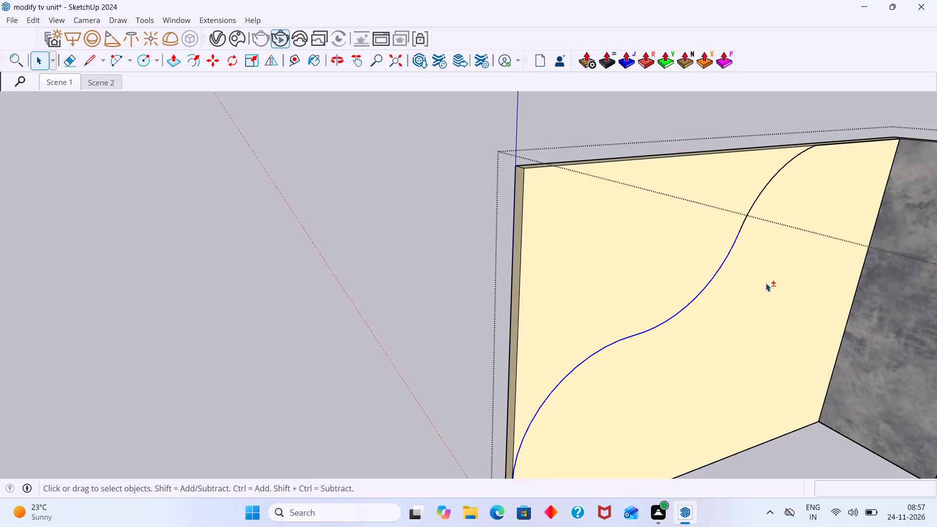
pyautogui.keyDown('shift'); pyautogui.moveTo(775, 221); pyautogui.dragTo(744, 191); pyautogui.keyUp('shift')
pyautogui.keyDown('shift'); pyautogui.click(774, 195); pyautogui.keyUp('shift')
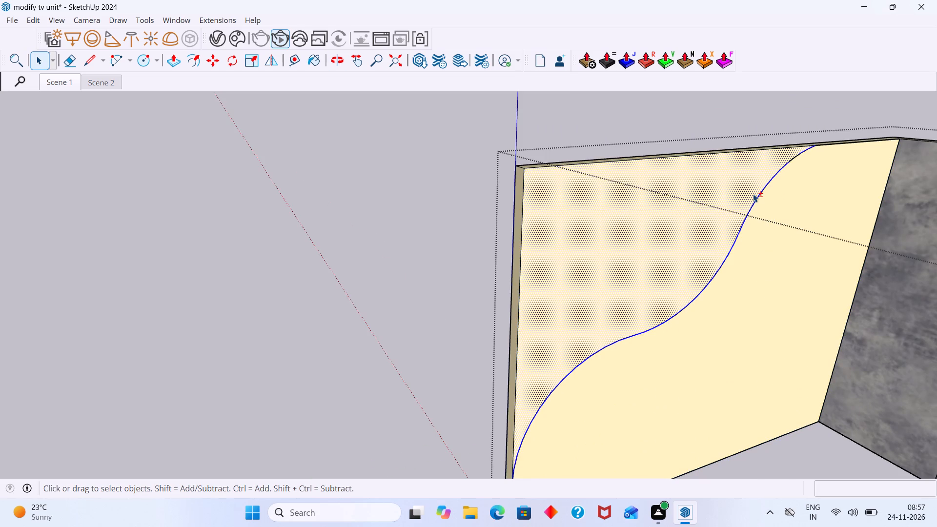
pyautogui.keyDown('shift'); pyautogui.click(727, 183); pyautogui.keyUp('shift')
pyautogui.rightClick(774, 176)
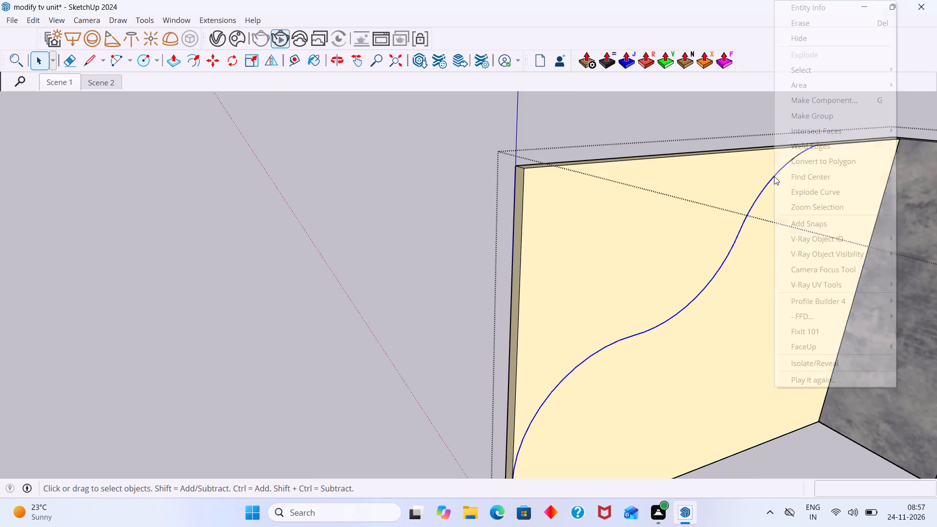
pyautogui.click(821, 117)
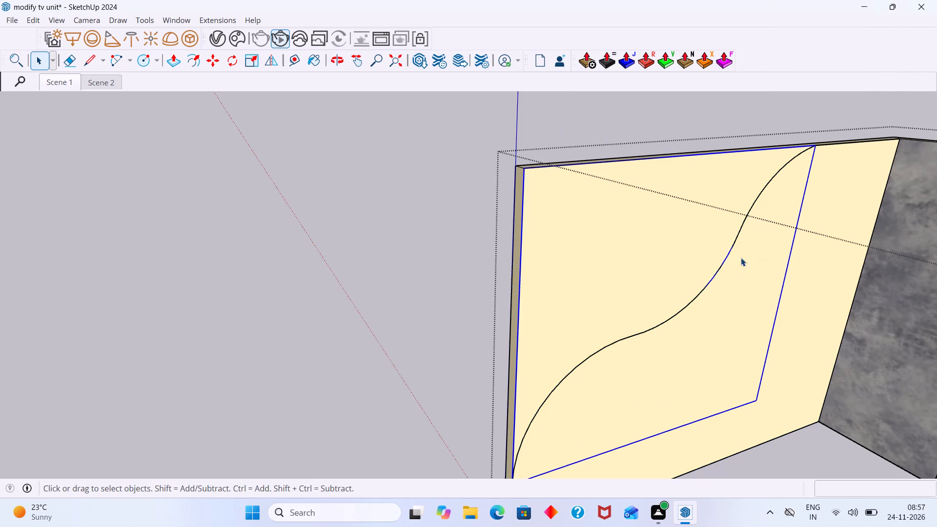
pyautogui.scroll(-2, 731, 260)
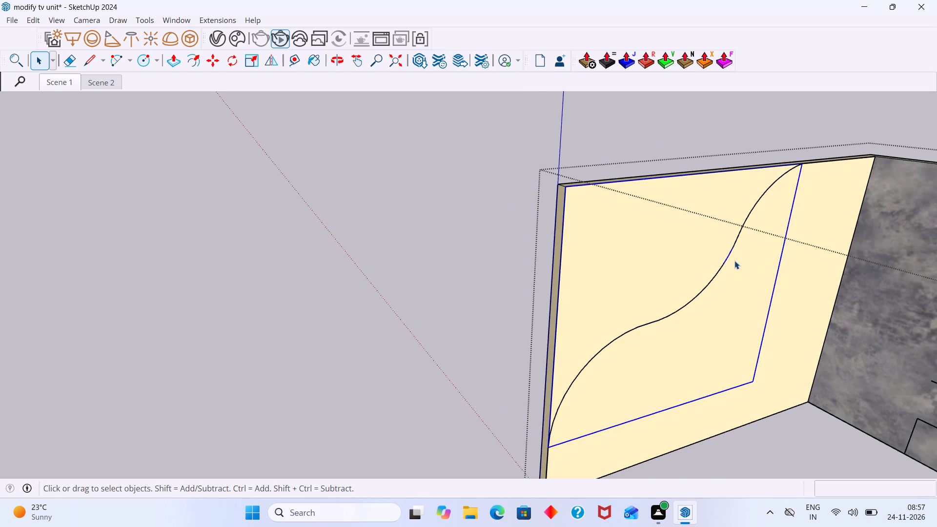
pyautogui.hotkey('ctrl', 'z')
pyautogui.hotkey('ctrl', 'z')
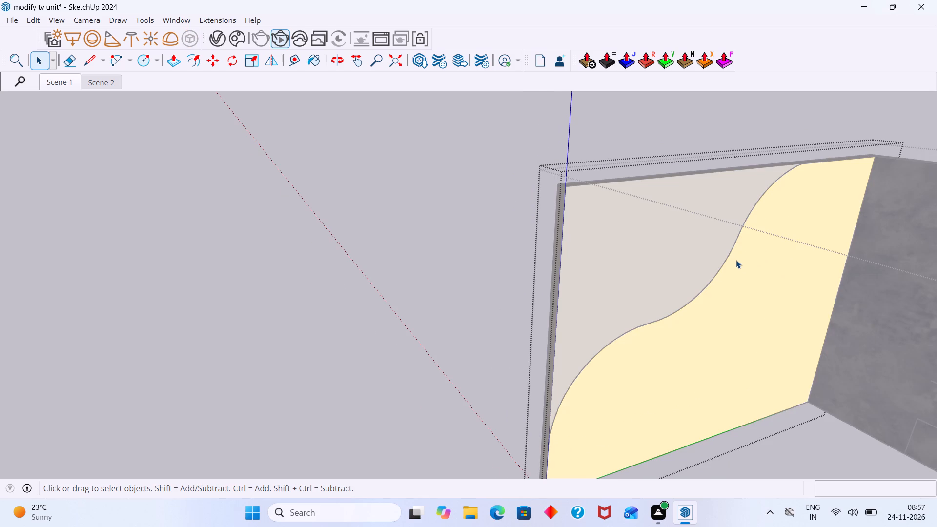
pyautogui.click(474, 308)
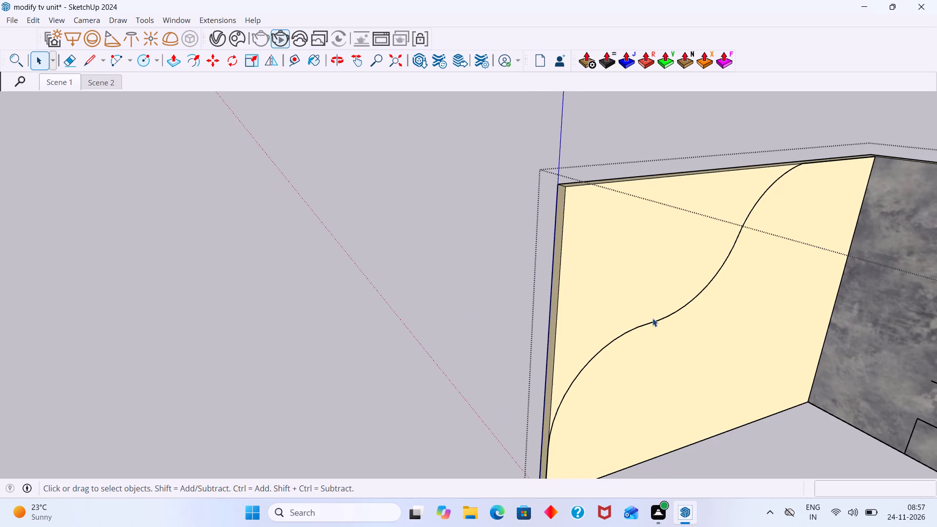
# Weld the three connected arcs on the side wall into one continuous curve.
pyautogui.scroll(5, 644, 366)
pyautogui.moveTo(631, 355); pyautogui.dragTo(574, 290)
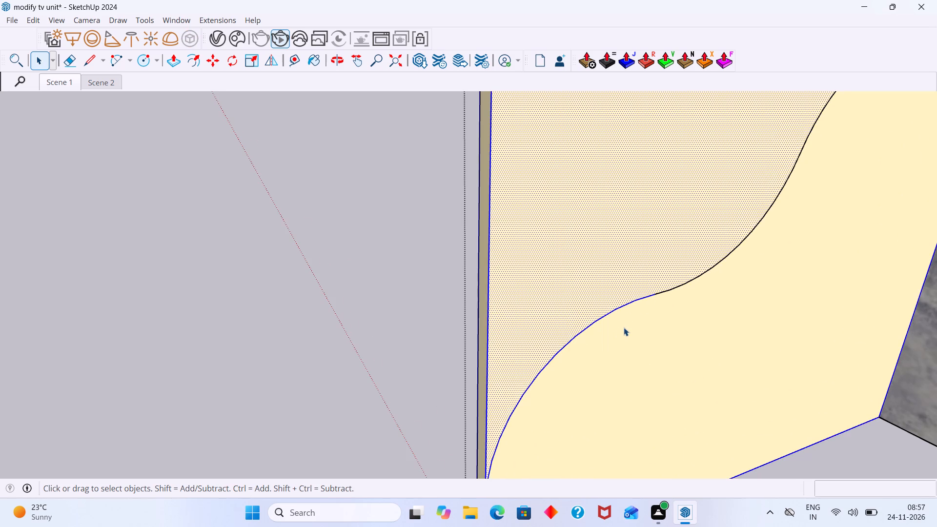
pyautogui.scroll(-2, 625, 329)
pyautogui.keyDown('shift'); pyautogui.click(514, 316); pyautogui.keyUp('shift')
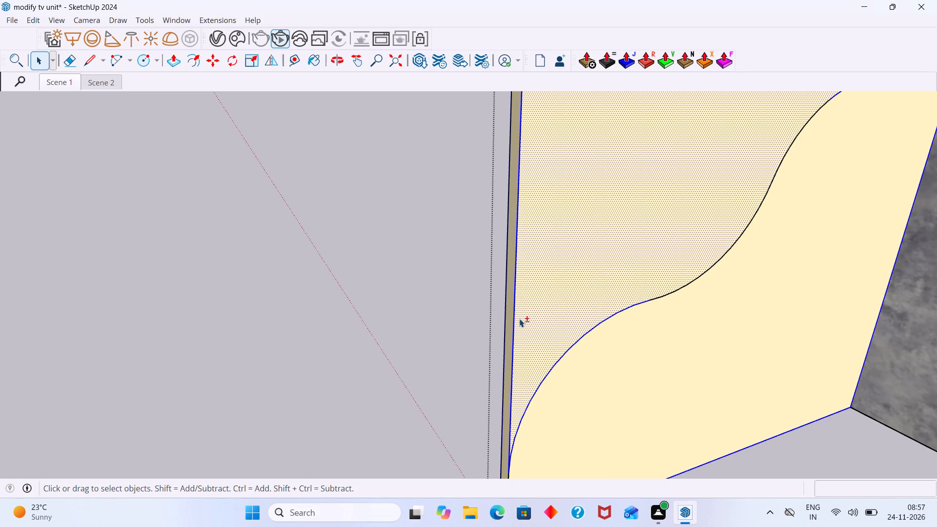
pyautogui.keyDown('shift'); pyautogui.click(554, 313); pyautogui.keyUp('shift')
pyautogui.keyDown('shift'); pyautogui.click(514, 328); pyautogui.keyUp('shift')
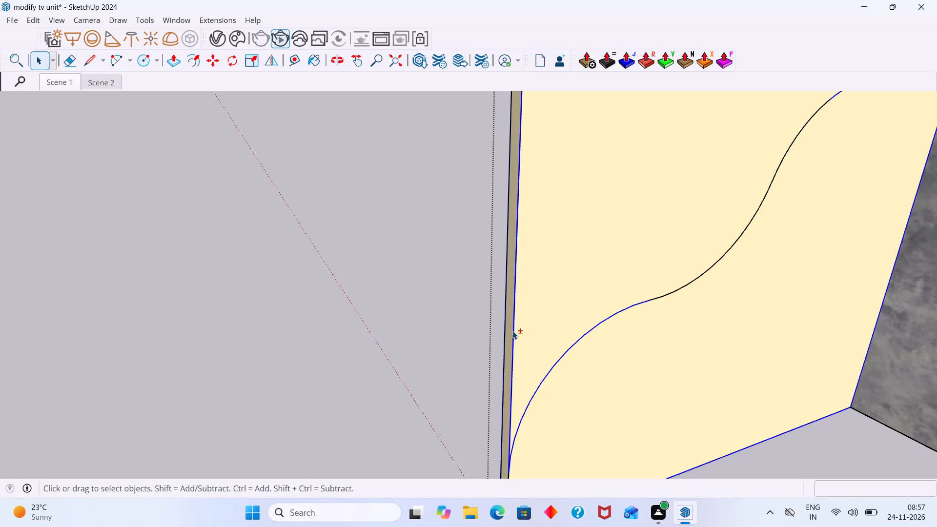
pyautogui.click(516, 334)
pyautogui.scroll(-2, 552, 351)
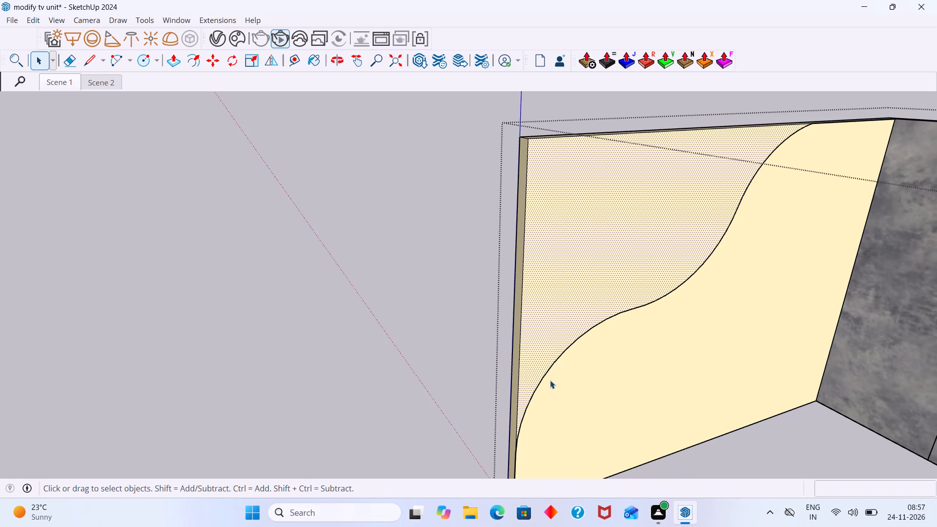
pyautogui.click(538, 385)
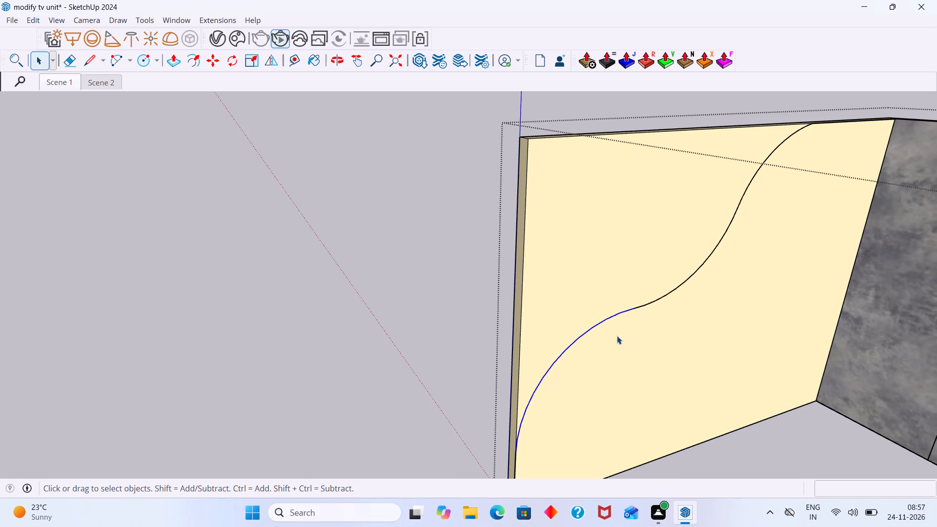
pyautogui.keyDown('shift'); pyautogui.click(646, 306); pyautogui.keyUp('shift')
pyautogui.keyDown('shift'); pyautogui.moveTo(671, 291); pyautogui.dragTo(649, 346, button='middle'); pyautogui.keyUp('shift')
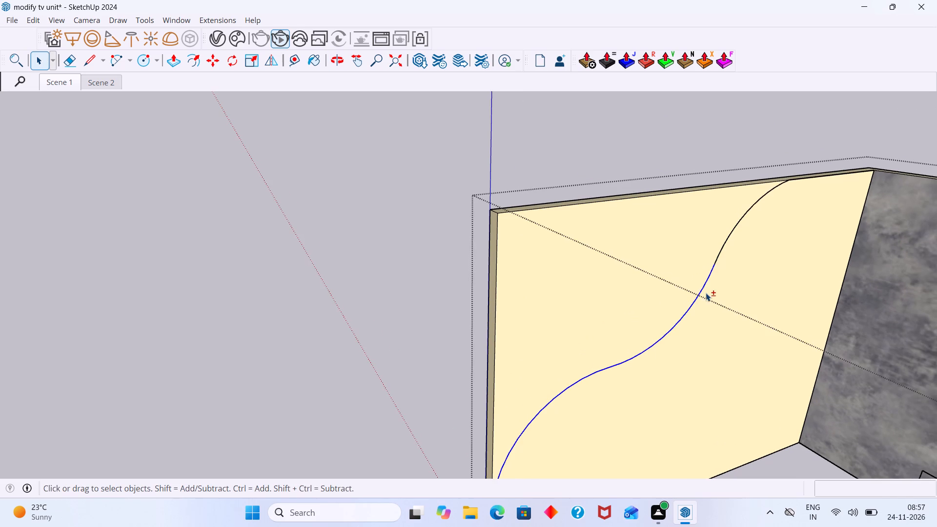
pyautogui.keyDown('shift'); pyautogui.click(721, 250); pyautogui.keyUp('shift')
pyautogui.scroll(10, 769, 190)
pyautogui.keyDown('shift'); pyautogui.scroll(-3, 780, 194); pyautogui.keyUp('shift')
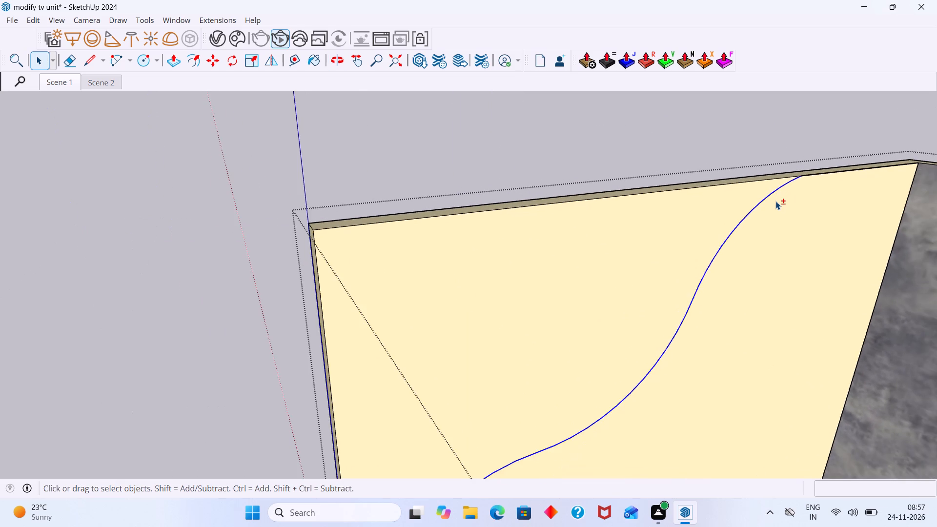
pyautogui.keyDown('shift'); pyautogui.scroll(11, 776, 202); pyautogui.keyUp('shift')
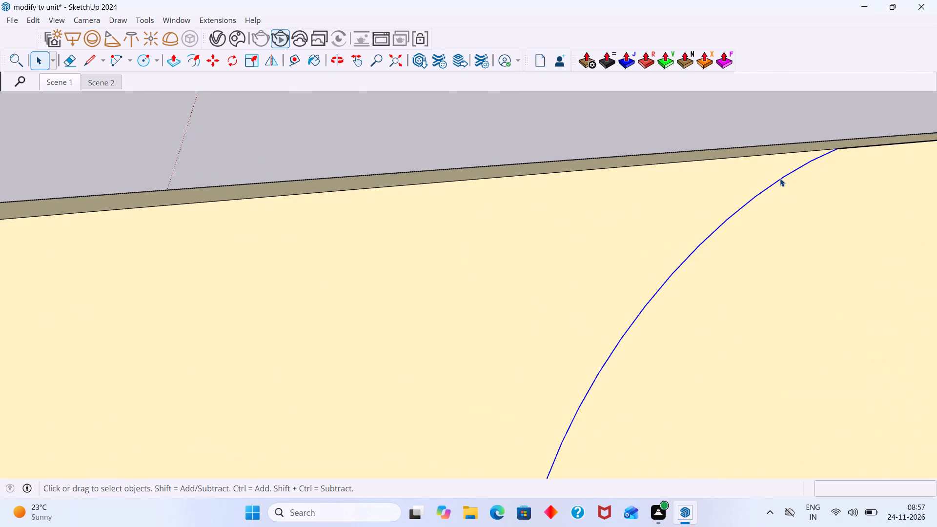
pyautogui.rightClick(780, 178)
pyautogui.click(824, 145)
# Examine how the grouped lower area of the side wall is separated from the face above the curve.
pyautogui.scroll(-20, 765, 251)
pyautogui.scroll(-16, 765, 251)
pyautogui.moveTo(733, 290); pyautogui.dragTo(730, 217, button='middle')
pyautogui.doubleClick(711, 279)
pyautogui.click(707, 284)
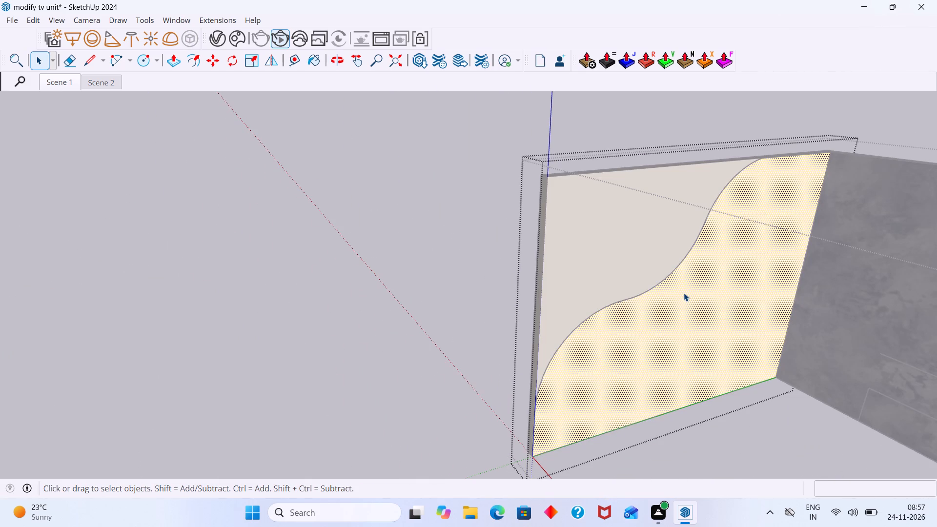
pyautogui.click(395, 367)
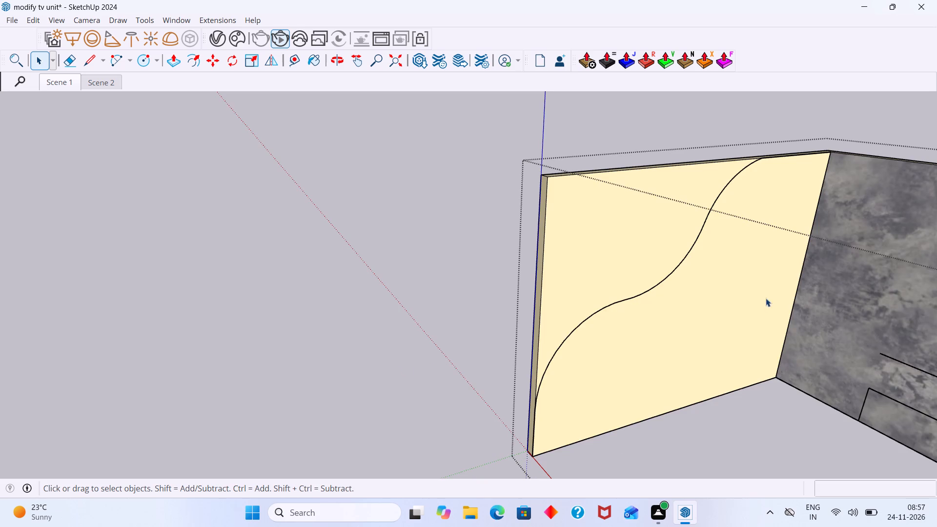
pyautogui.doubleClick(717, 289)
pyautogui.click(717, 288)
pyautogui.doubleClick(717, 288)
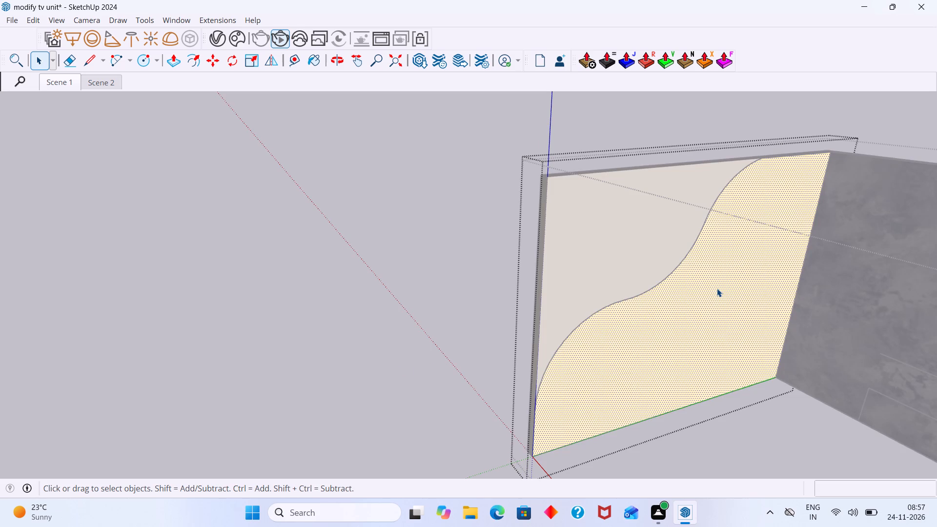
pyautogui.click(714, 289)
pyautogui.click(418, 362)
# Push/pull the face below the curve outward inside its own group to give it thickness.
pyautogui.click(616, 333)
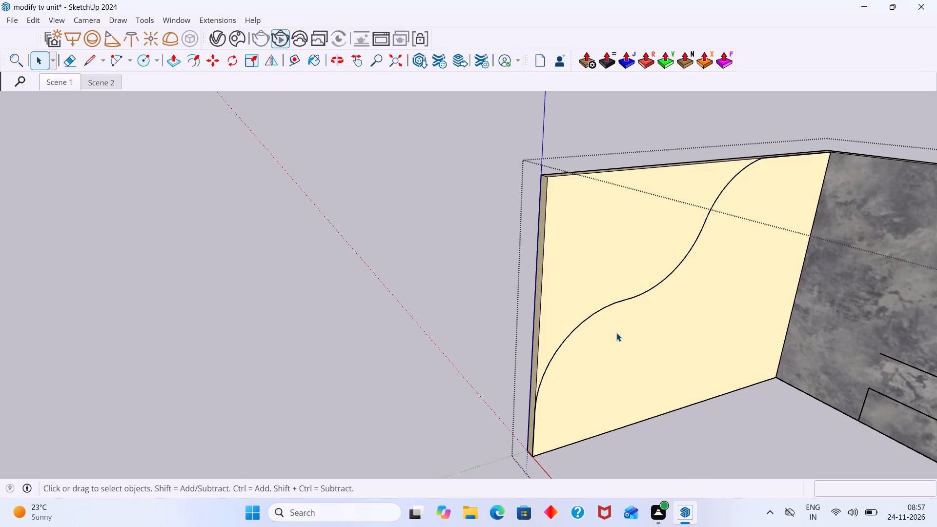
pyautogui.tripleClick(616, 333)
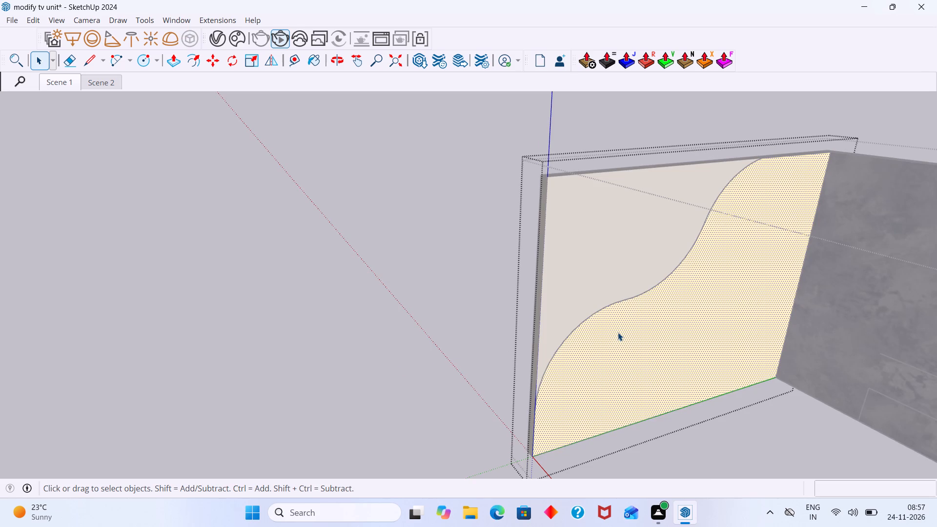
pyautogui.press('p')
pyautogui.click(619, 333)
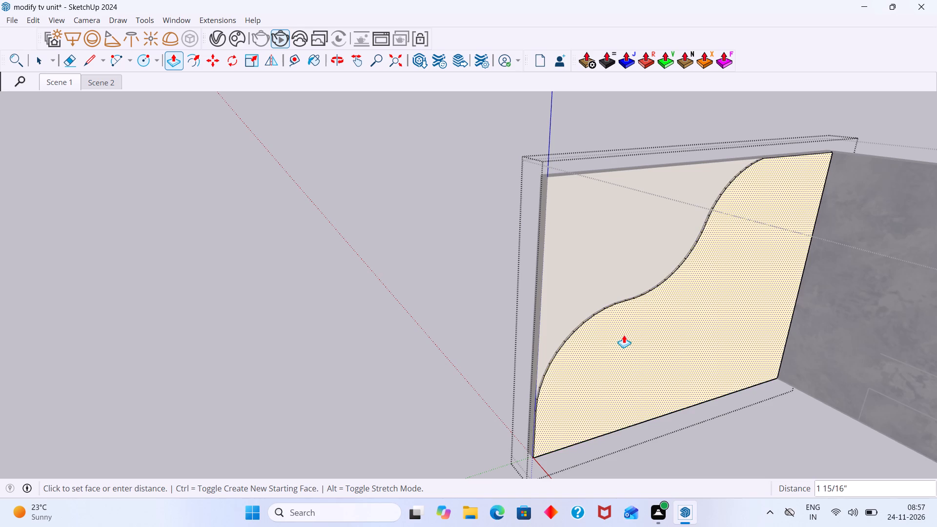
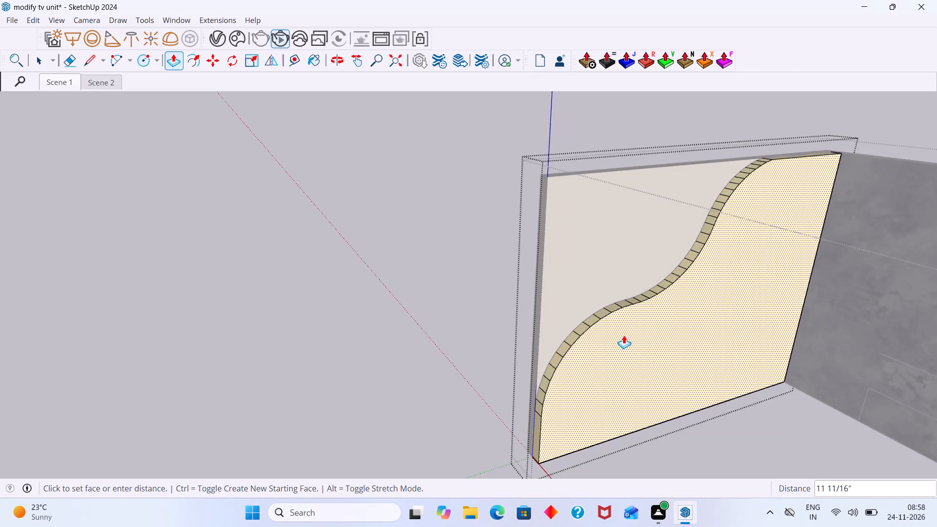
# Abandon the push/pull preview on the grouped lower face and undo the last changes on the side wall.
pyautogui.scroll(4, 607, 332)
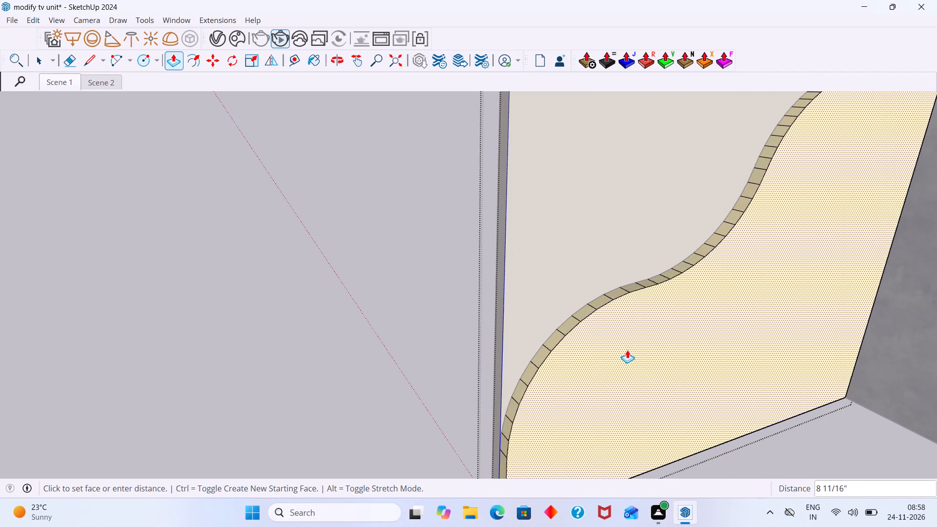
pyautogui.scroll(-2, 628, 349)
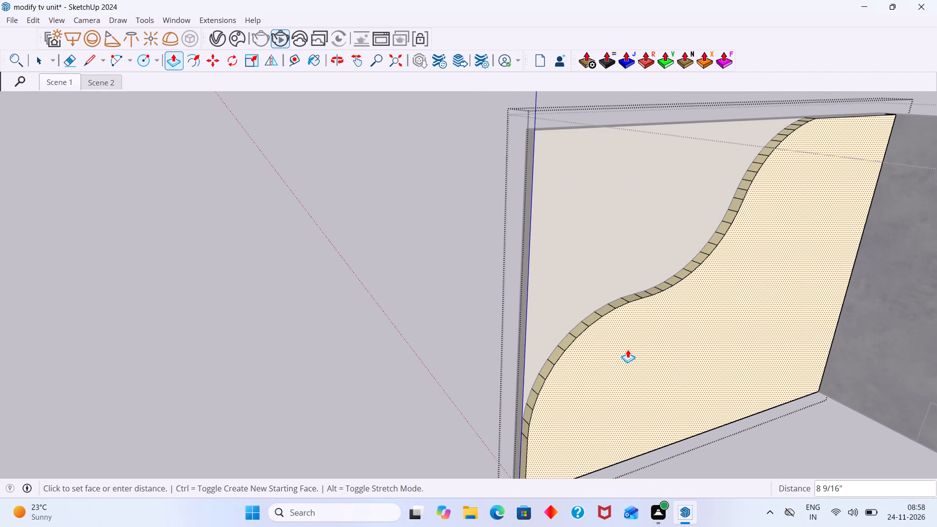
pyautogui.press('space')
pyautogui.scroll(-7, 628, 349)
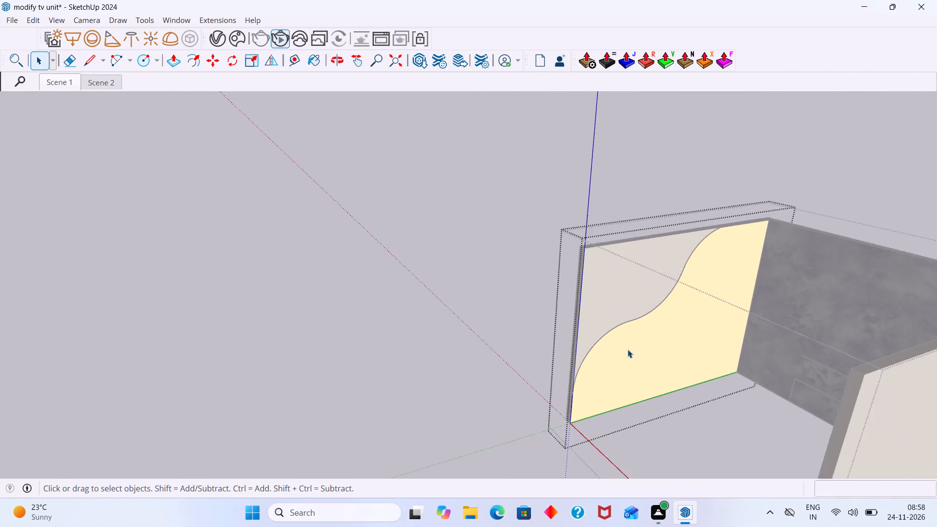
pyautogui.scroll(-3, 628, 349)
pyautogui.click(849, 209)
pyautogui.hotkey('ctrl', 'z')
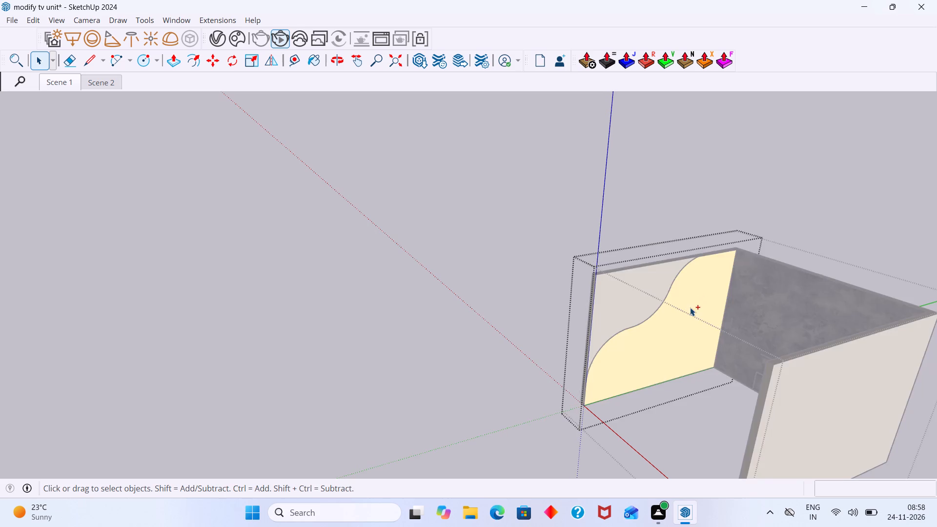
pyautogui.hotkey('ctrl', 'z')
pyautogui.hotkey('ctrl', 'z')
pyautogui.hotkey('ctrl', 'z')
# Examine how the welded curve and the grouped lower area of the side wall relate by selecting each of them.
pyautogui.scroll(7, 615, 344)
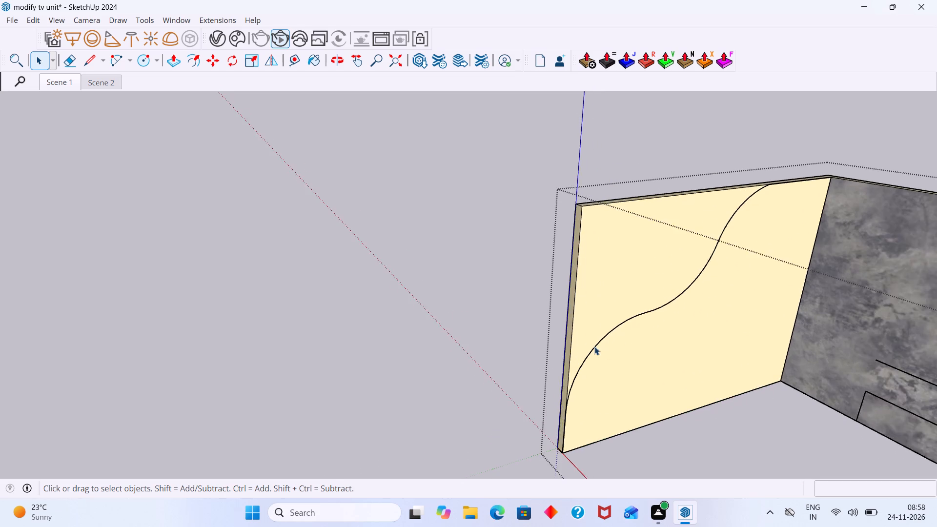
pyautogui.scroll(1, 594, 346)
pyautogui.click(600, 344)
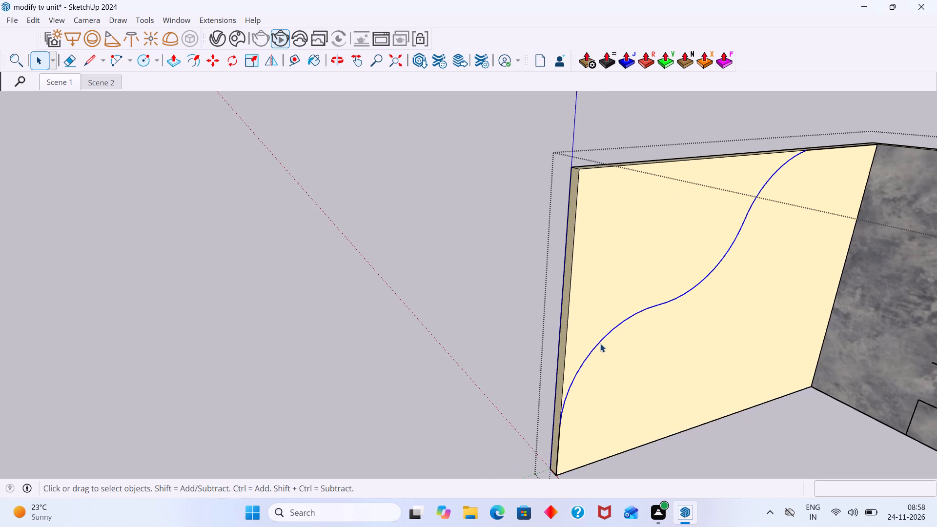
pyautogui.rightClick(600, 344)
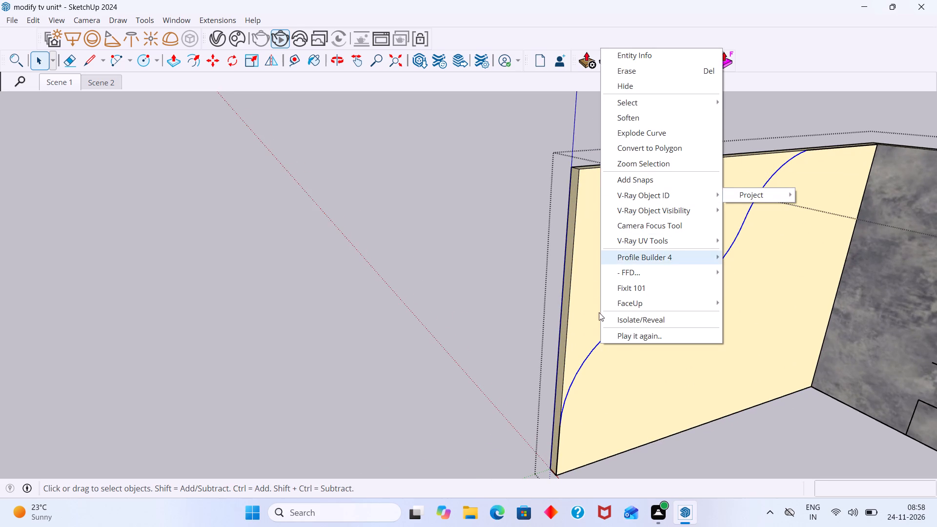
pyautogui.click(612, 371)
pyautogui.click(593, 357)
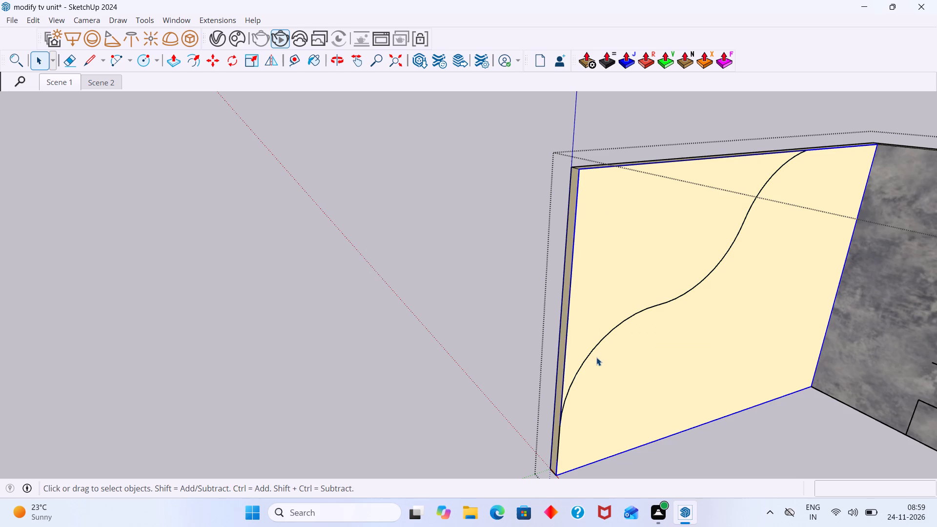
pyautogui.doubleClick(599, 357)
pyautogui.click(605, 362)
pyautogui.scroll(-4, 640, 344)
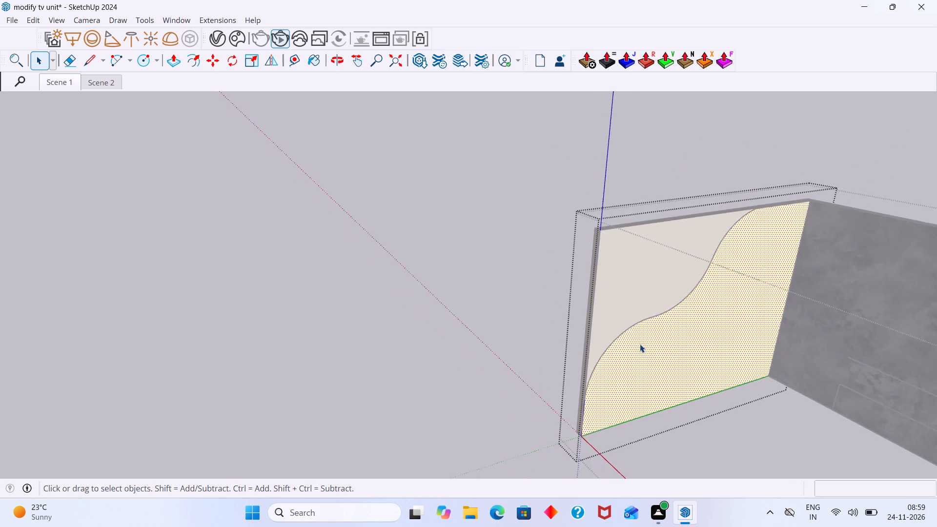
pyautogui.scroll(-2, 640, 344)
pyautogui.click(936, 162)
# Delete the loose welded curve lying over the edge of the side wall's grouped lower area.
pyautogui.scroll(4, 658, 324)
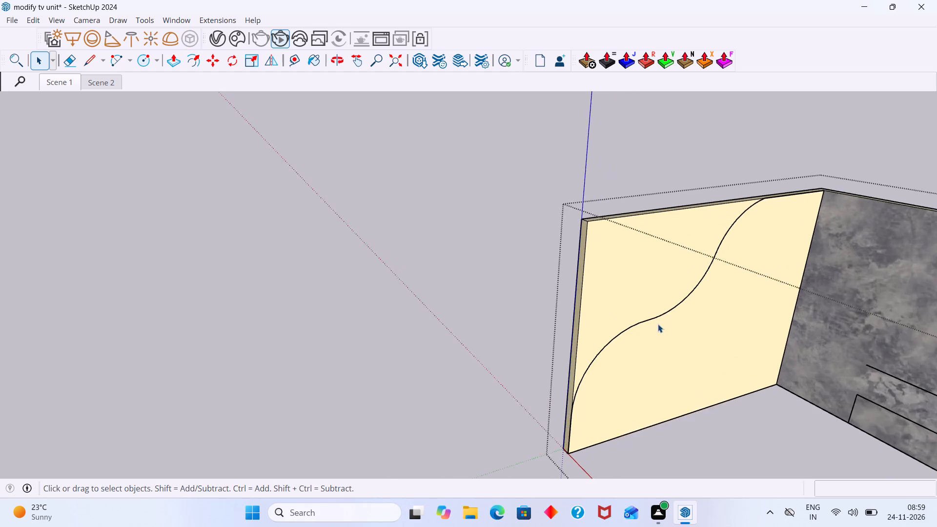
pyautogui.scroll(2, 658, 324)
pyautogui.click(655, 318)
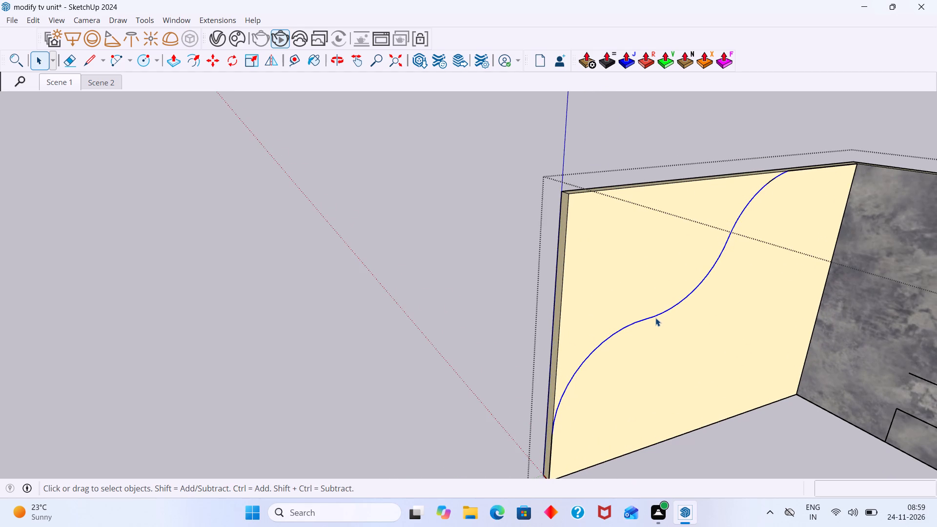
pyautogui.press('Delete')
# Open the lower area's group for editing and select the edge segments along the middle stretch of its curve.
pyautogui.click(657, 317)
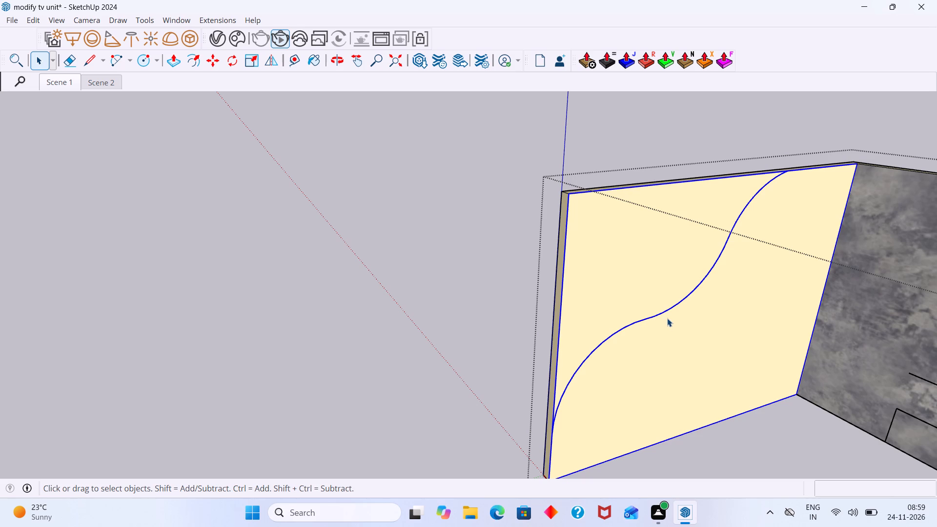
pyautogui.doubleClick(670, 317)
pyautogui.click(670, 317)
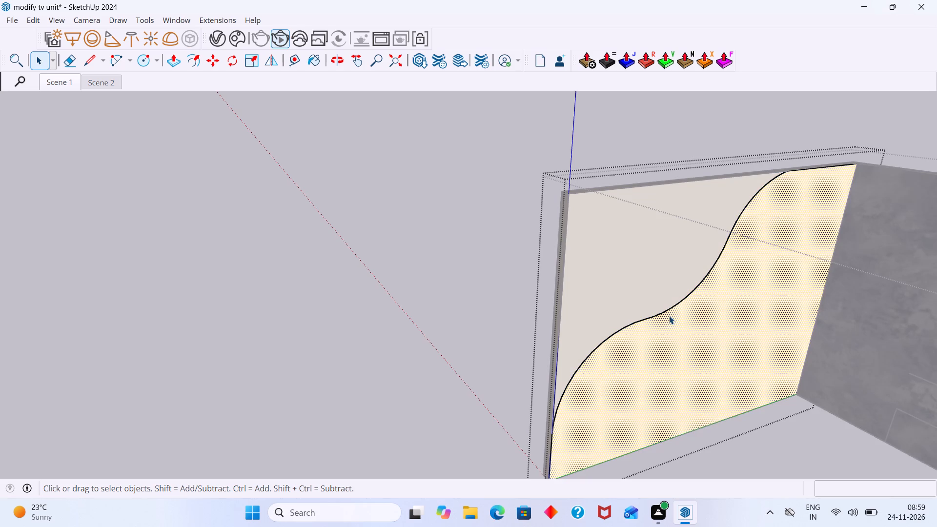
pyautogui.click(667, 312)
pyautogui.click(675, 319)
pyautogui.click(668, 310)
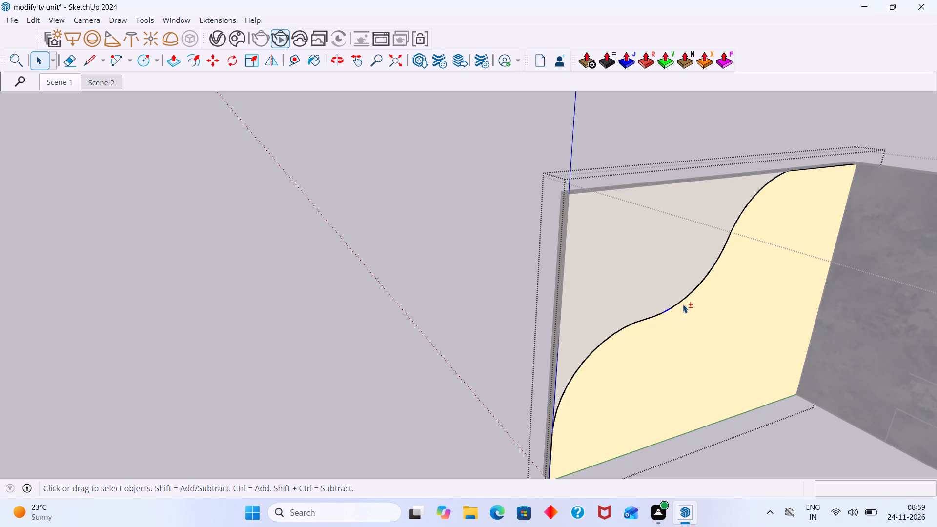
pyautogui.keyDown('shift'); pyautogui.click(683, 303); pyautogui.keyUp('shift')
pyautogui.keyDown('shift'); pyautogui.scroll(10, 680, 307); pyautogui.keyUp('shift')
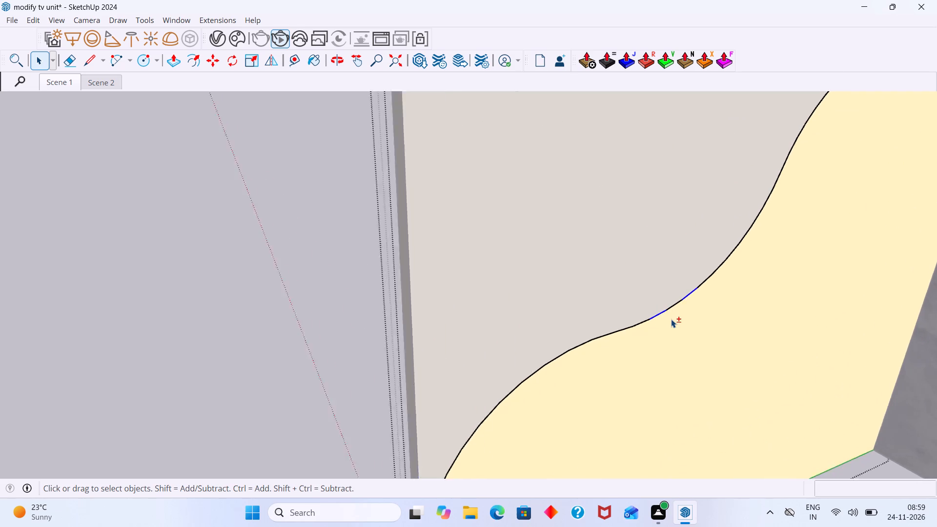
pyautogui.keyDown('shift'); pyautogui.scroll(4, 671, 319); pyautogui.keyUp('shift')
pyautogui.keyDown('shift'); pyautogui.moveTo(672, 316); pyautogui.dragTo(671, 291); pyautogui.keyUp('shift')
pyautogui.keyDown('shift'); pyautogui.scroll(3, 662, 314); pyautogui.keyUp('shift')
pyautogui.keyDown('shift'); pyautogui.moveTo(792, 273); pyautogui.dragTo(717, 189); pyautogui.keyUp('shift')
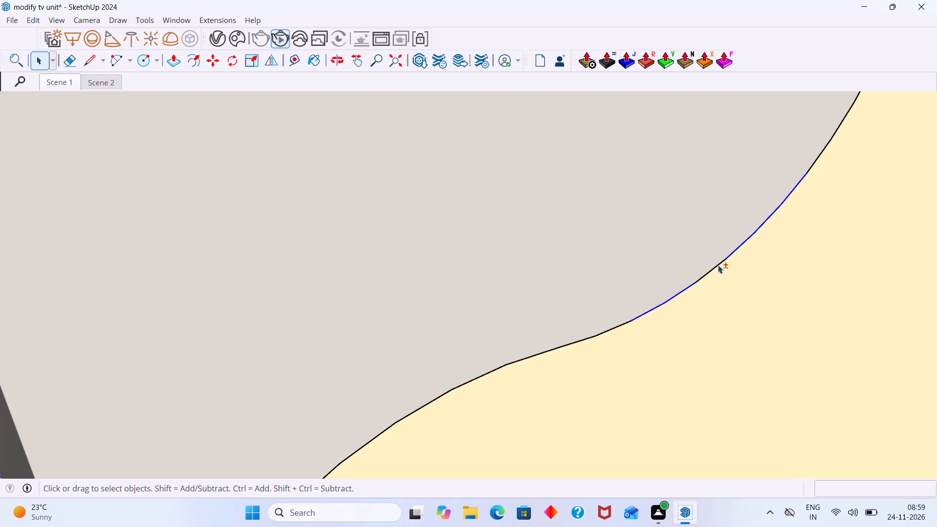
pyautogui.keyDown('shift'); pyautogui.click(717, 266); pyautogui.keyUp('shift')
pyautogui.keyDown('shift'); pyautogui.click(620, 325); pyautogui.keyUp('shift')
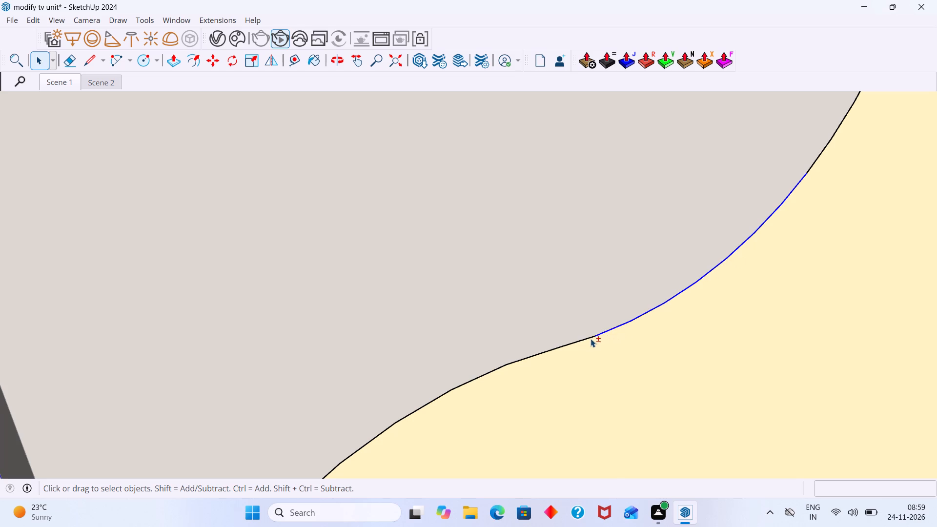
pyautogui.keyDown('shift'); pyautogui.click(591, 338); pyautogui.keyUp('shift')
pyautogui.keyDown('shift'); pyautogui.moveTo(580, 330); pyautogui.dragTo(679, 251, button='middle'); pyautogui.keyUp('shift')
pyautogui.keyDown('shift'); pyautogui.moveTo(600, 336); pyautogui.dragTo(526, 295); pyautogui.keyUp('shift')
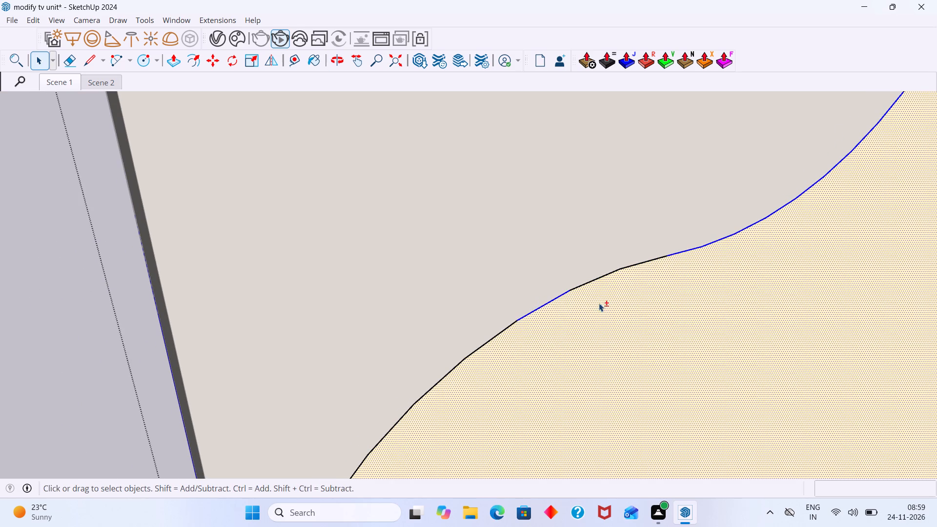
pyautogui.keyDown('shift'); pyautogui.moveTo(631, 292); pyautogui.dragTo(576, 248); pyautogui.keyUp('shift')
pyautogui.keyDown('shift'); pyautogui.scroll(-4, 650, 280); pyautogui.keyUp('shift')
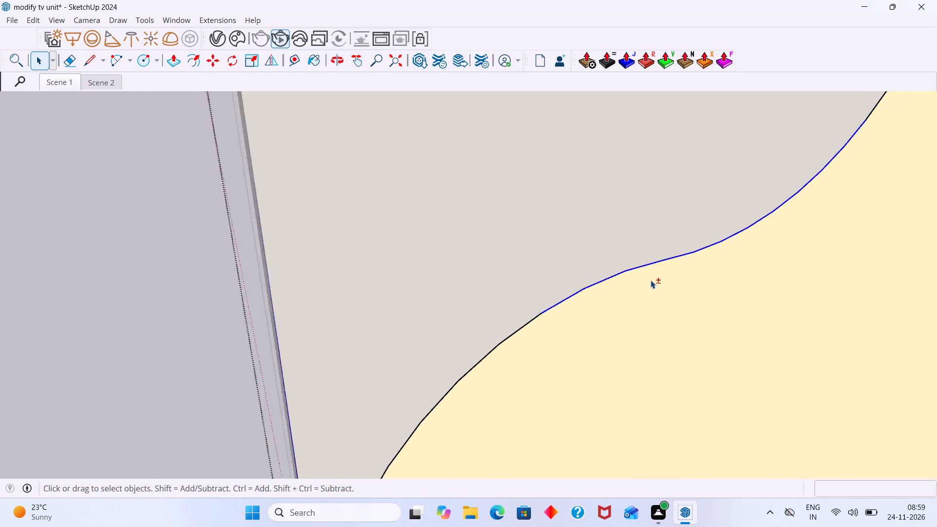
pyautogui.keyDown('shift'); pyautogui.scroll(-4, 651, 280); pyautogui.keyUp('shift')
pyautogui.keyDown('shift'); pyautogui.moveTo(700, 281); pyautogui.dragTo(501, 524, button='middle'); pyautogui.keyUp('shift')
pyautogui.keyDown('shift'); pyautogui.moveTo(668, 365); pyautogui.dragTo(611, 288); pyautogui.keyUp('shift')
pyautogui.keyDown('shift'); pyautogui.moveTo(633, 401); pyautogui.dragTo(591, 387); pyautogui.keyUp('shift')
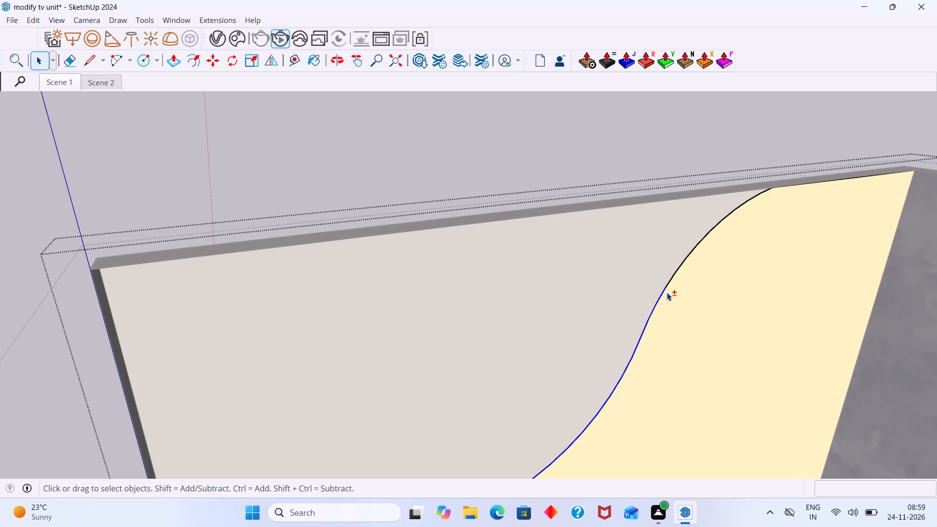
# Add the curve's segments from the middle down to its lower end at the wall's vertical edge to the selection.
pyautogui.keyDown('shift'); pyautogui.moveTo(655, 332); pyautogui.dragTo(727, 199, button='middle'); pyautogui.keyUp('shift')
pyautogui.keyDown('shift'); pyautogui.scroll(-2, 716, 223); pyautogui.keyUp('shift')
pyautogui.keyDown('shift'); pyautogui.scroll(-1, 477, 417); pyautogui.keyUp('shift')
pyautogui.keyDown('shift'); pyautogui.moveTo(477, 413); pyautogui.dragTo(514, 319, button='middle'); pyautogui.keyUp('shift')
pyautogui.keyDown('shift'); pyautogui.moveTo(476, 385); pyautogui.dragTo(453, 349); pyautogui.keyUp('shift')
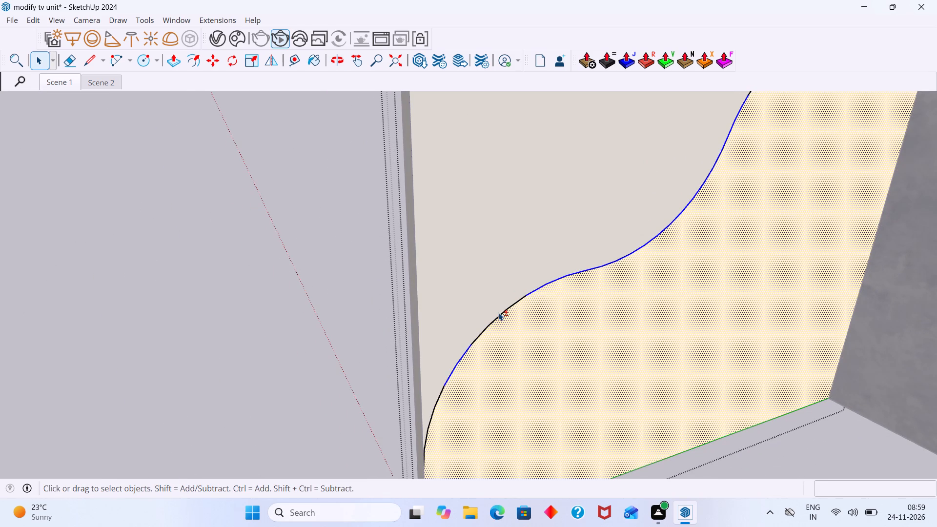
pyautogui.keyDown('shift'); pyautogui.click(501, 312); pyautogui.keyUp('shift')
pyautogui.keyDown('shift'); pyautogui.click(481, 334); pyautogui.keyUp('shift')
pyautogui.keyDown('shift'); pyautogui.click(517, 303); pyautogui.keyUp('shift')
pyautogui.keyDown('shift'); pyautogui.click(435, 412); pyautogui.keyUp('shift')
pyautogui.keyDown('shift'); pyautogui.click(440, 395); pyautogui.keyUp('shift')
pyautogui.keyDown('shift'); pyautogui.click(427, 434); pyautogui.keyUp('shift')
pyautogui.keyDown('shift'); pyautogui.click(425, 453); pyautogui.keyUp('shift')
# Add the curve's remaining segments, from the middle stretch up to its upper end at the wall's top edge, to the selection.
pyautogui.keyDown('shift'); pyautogui.scroll(-3, 525, 367); pyautogui.keyUp('shift')
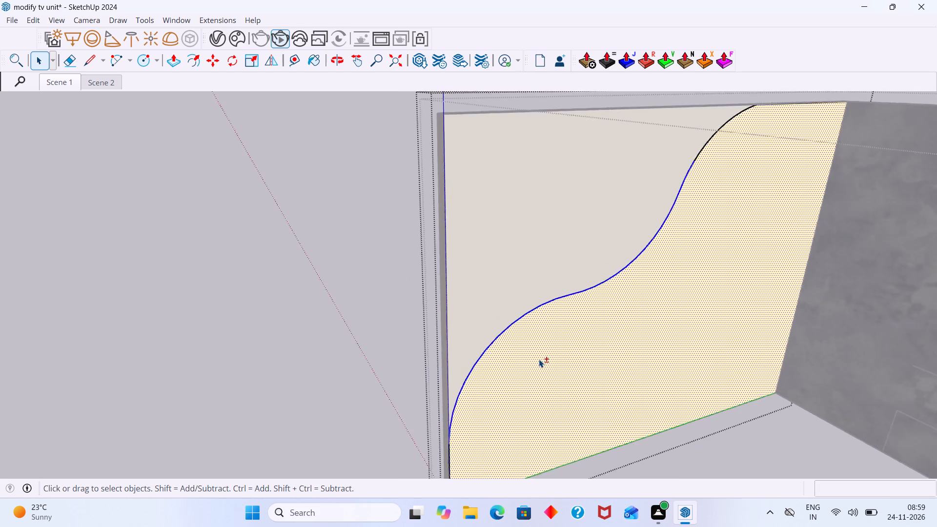
pyautogui.keyDown('shift'); pyautogui.scroll(-2, 539, 359); pyautogui.keyUp('shift')
pyautogui.keyDown('shift'); pyautogui.moveTo(572, 341); pyautogui.dragTo(498, 491, button='middle'); pyautogui.keyUp('shift')
pyautogui.keyDown('shift'); pyautogui.scroll(10, 563, 388); pyautogui.keyUp('shift')
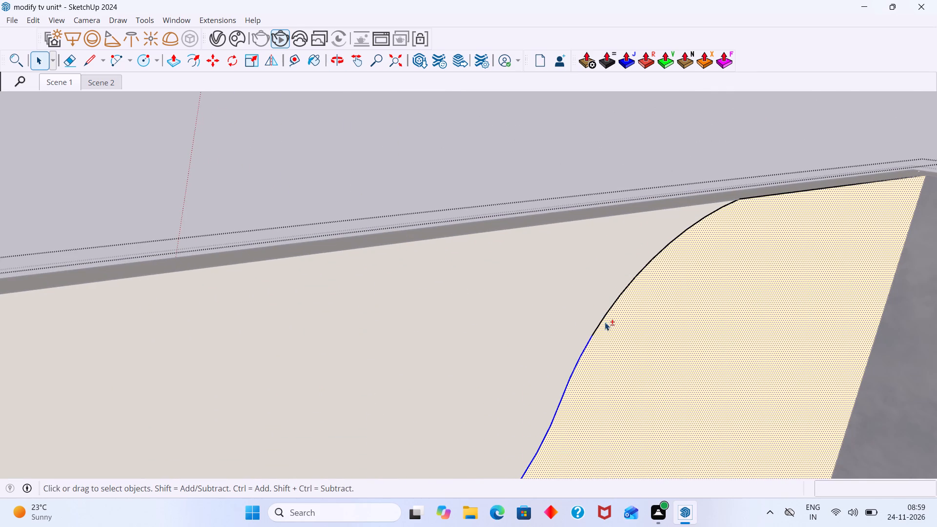
pyautogui.keyDown('shift'); pyautogui.click(602, 320); pyautogui.keyUp('shift')
pyautogui.keyDown('shift'); pyautogui.click(617, 298); pyautogui.keyUp('shift')
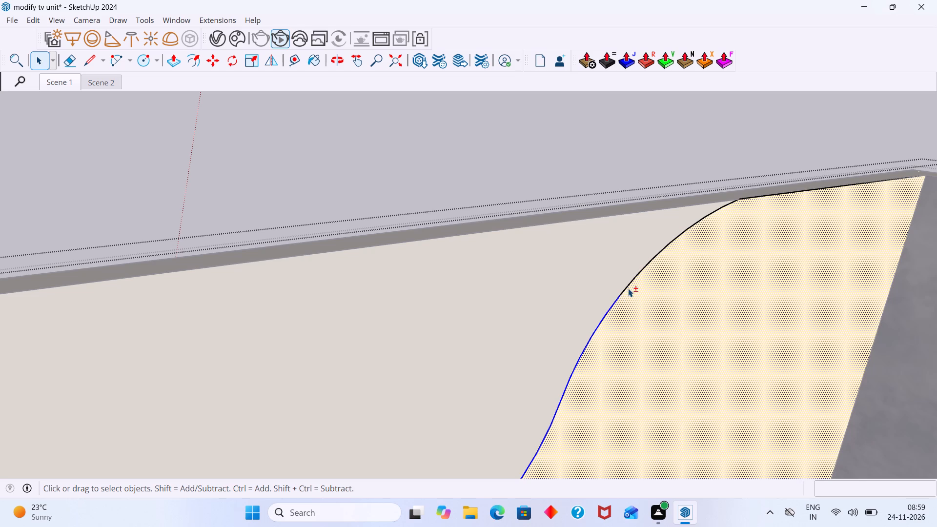
pyautogui.keyDown('shift'); pyautogui.click(628, 285); pyautogui.keyUp('shift')
pyautogui.keyDown('shift'); pyautogui.click(644, 267); pyautogui.keyUp('shift')
pyautogui.keyDown('shift'); pyautogui.click(660, 251); pyautogui.keyUp('shift')
pyautogui.keyDown('shift'); pyautogui.click(673, 239); pyautogui.keyUp('shift')
pyautogui.keyDown('shift'); pyautogui.click(680, 233); pyautogui.keyUp('shift')
pyautogui.keyDown('shift'); pyautogui.click(691, 228); pyautogui.keyUp('shift')
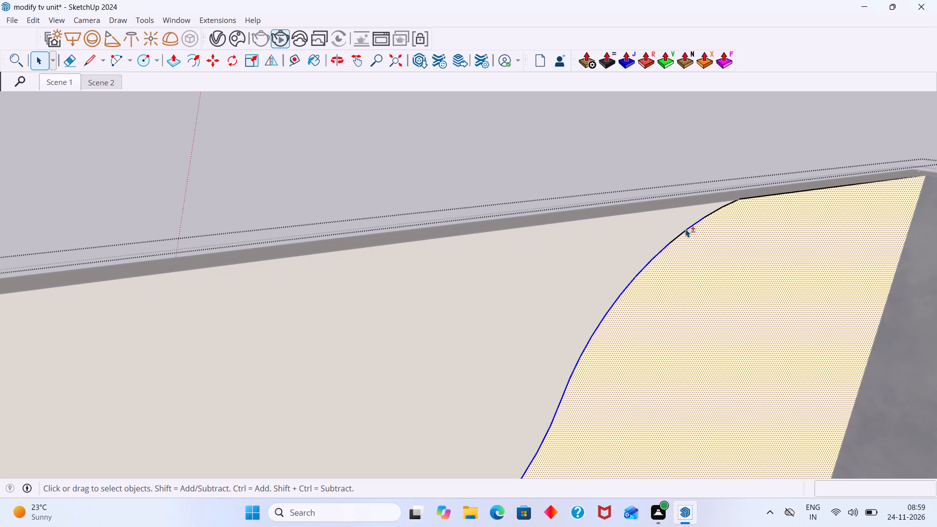
pyautogui.keyDown('shift'); pyautogui.click(681, 231); pyautogui.keyUp('shift')
pyautogui.keyDown('shift'); pyautogui.click(681, 234); pyautogui.keyUp('shift')
pyautogui.keyDown('shift'); pyautogui.click(722, 209); pyautogui.keyUp('shift')
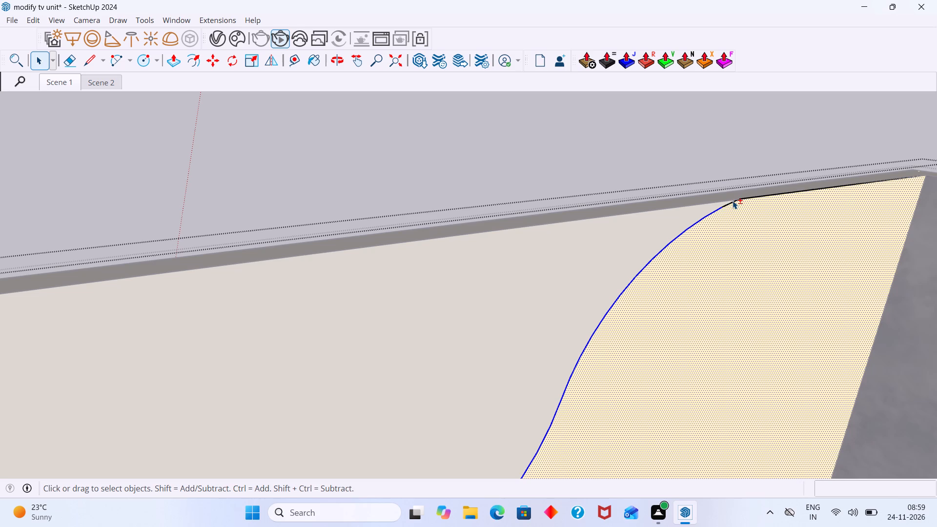
pyautogui.keyDown('shift'); pyautogui.click(733, 201); pyautogui.keyUp('shift')
# Weld the selected curve segments of the side wall's lower area into one continuous edge.
pyautogui.keyDown('shift'); pyautogui.scroll(7, 739, 201); pyautogui.keyUp('shift')
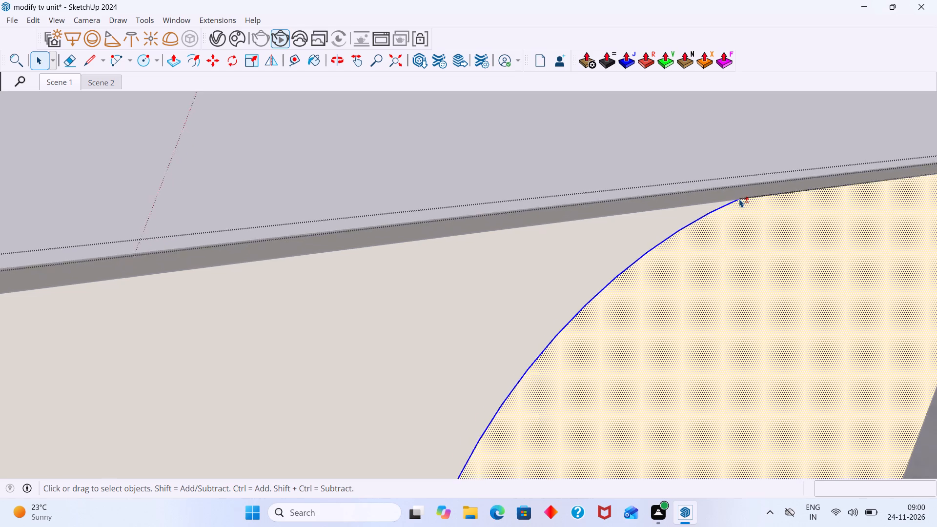
pyautogui.keyDown('shift'); pyautogui.scroll(8, 739, 199); pyautogui.keyUp('shift')
pyautogui.keyDown('shift'); pyautogui.scroll(-20, 740, 201); pyautogui.keyUp('shift')
pyautogui.keyDown('shift'); pyautogui.scroll(-16, 740, 201); pyautogui.keyUp('shift')
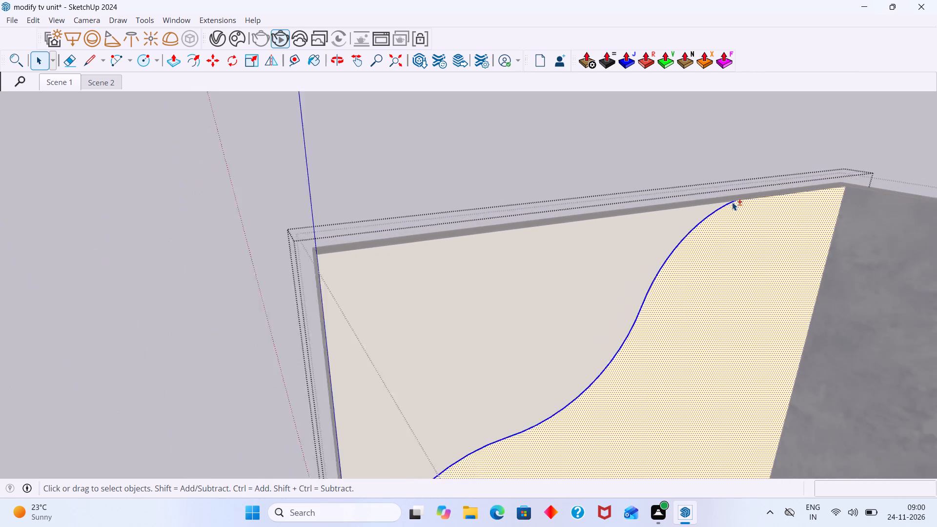
pyautogui.keyDown('shift'); pyautogui.scroll(-20, 732, 202); pyautogui.keyUp('shift')
pyautogui.keyDown('shift'); pyautogui.scroll(-13, 732, 202); pyautogui.keyUp('shift')
pyautogui.keyDown('shift'); pyautogui.scroll(10, 708, 242); pyautogui.keyUp('shift')
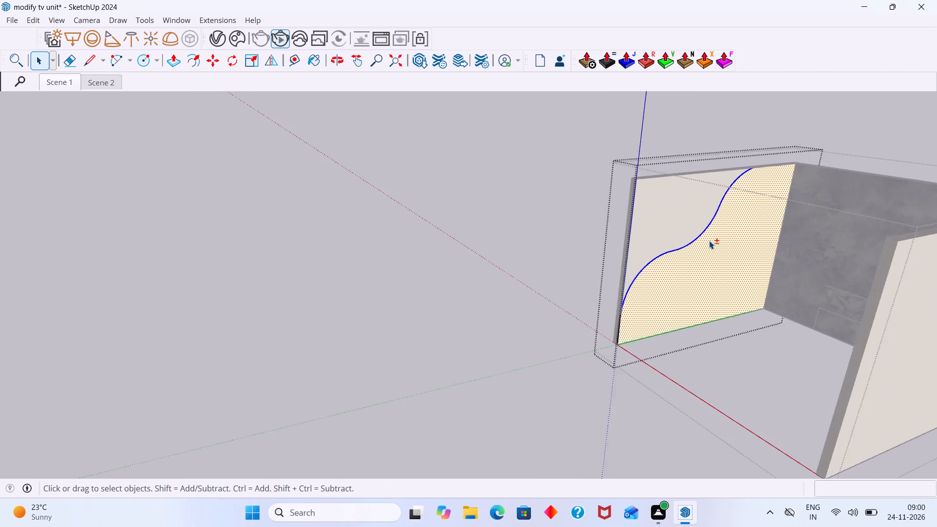
pyautogui.keyDown('shift'); pyautogui.scroll(2, 709, 241); pyautogui.keyUp('shift')
pyautogui.rightClick(696, 234)
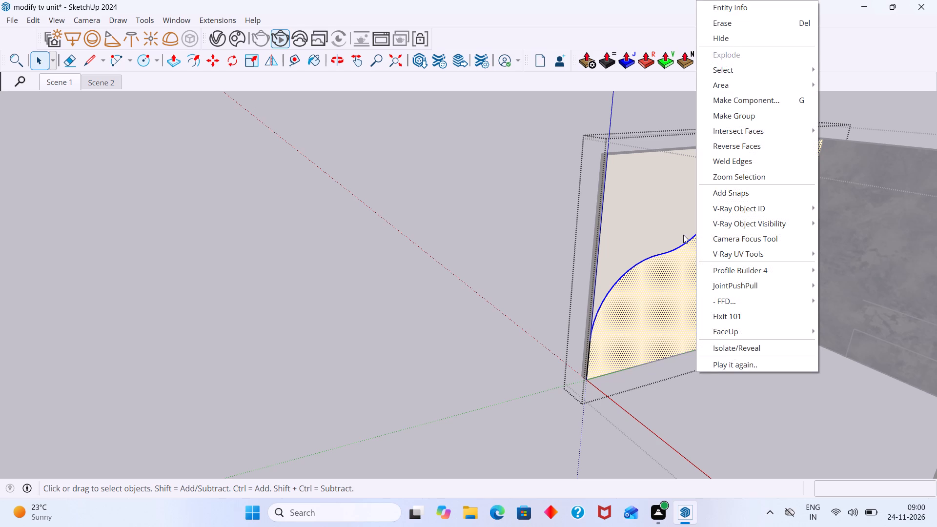
pyautogui.click(730, 163)
# Push/Pull the lower area's face 2" out from the side wall.
pyautogui.doubleClick(675, 281)
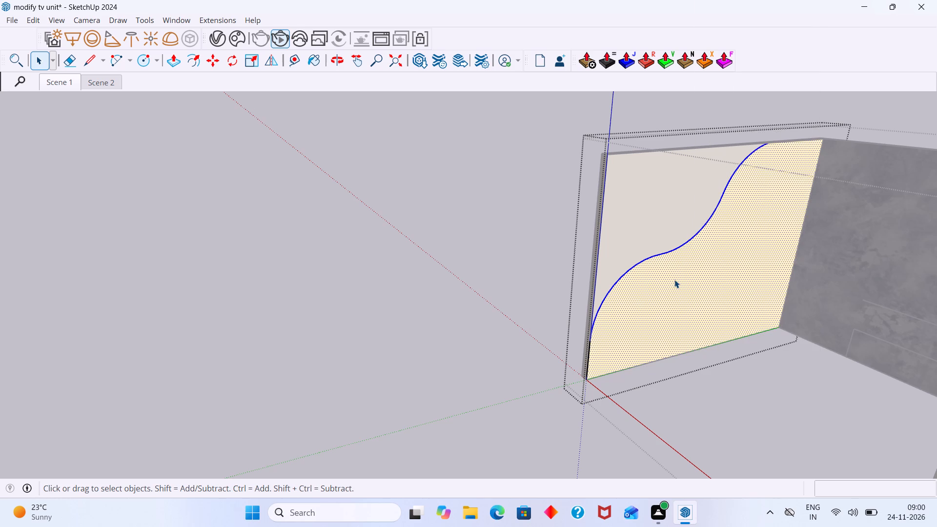
pyautogui.press('p')
pyautogui.click(674, 279)
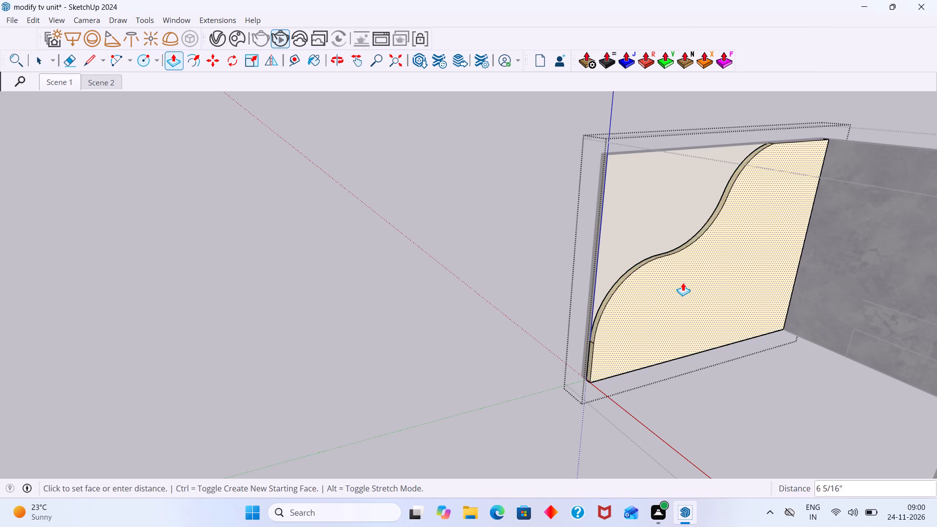
pyautogui.scroll(2, 683, 283)
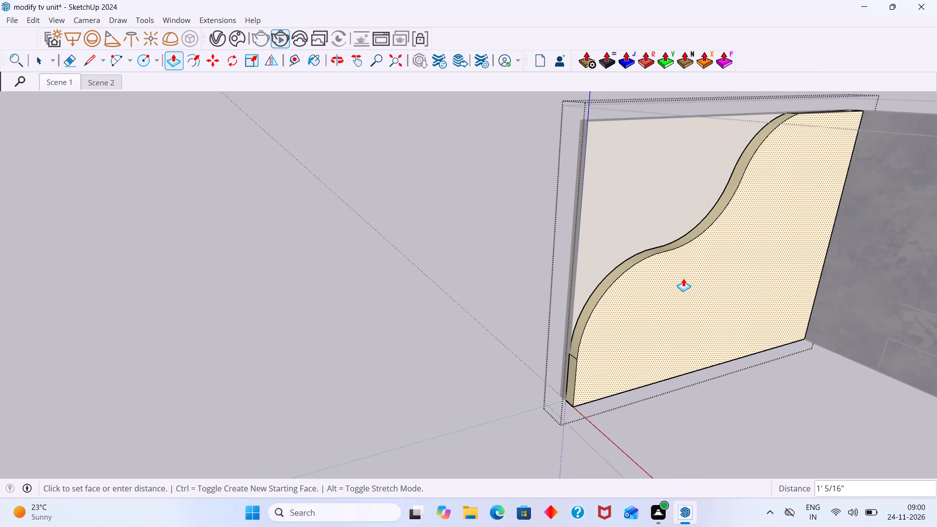
pyautogui.press('2')
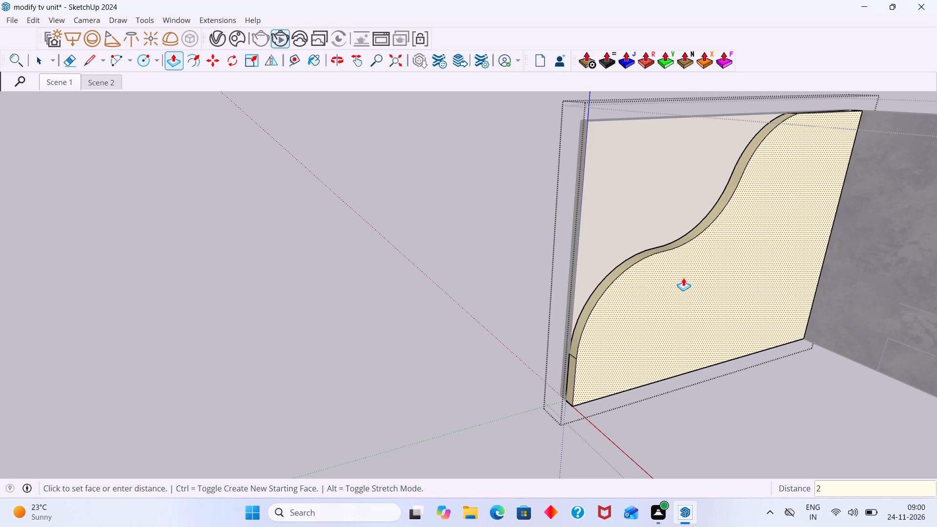
pyautogui.hotkey('shift', '"')
pyautogui.press('Return')
pyautogui.press('space')
# Copy the raised panel's rear curved edge about 1 1/16" across the panel's thickness to split its curved side into two strips.
pyautogui.scroll(8, 640, 264)
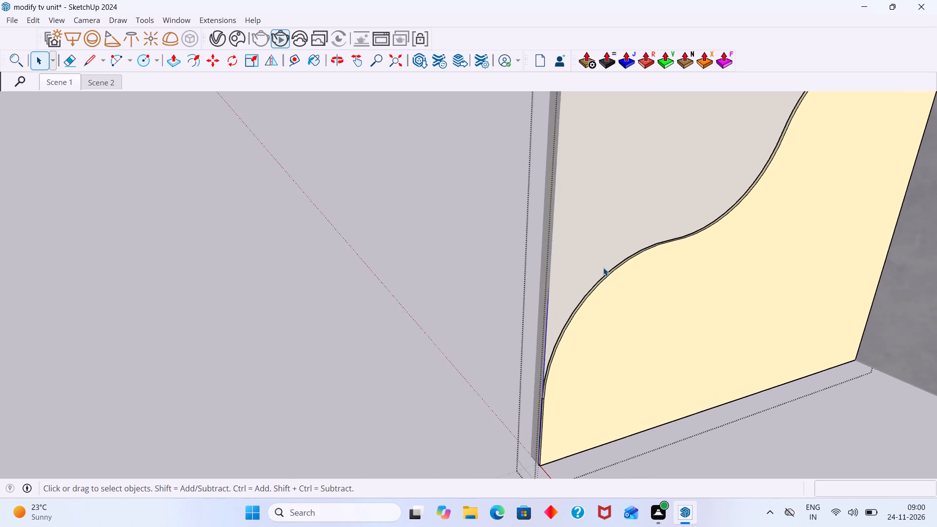
pyautogui.scroll(20, 603, 267)
pyautogui.scroll(4, 603, 267)
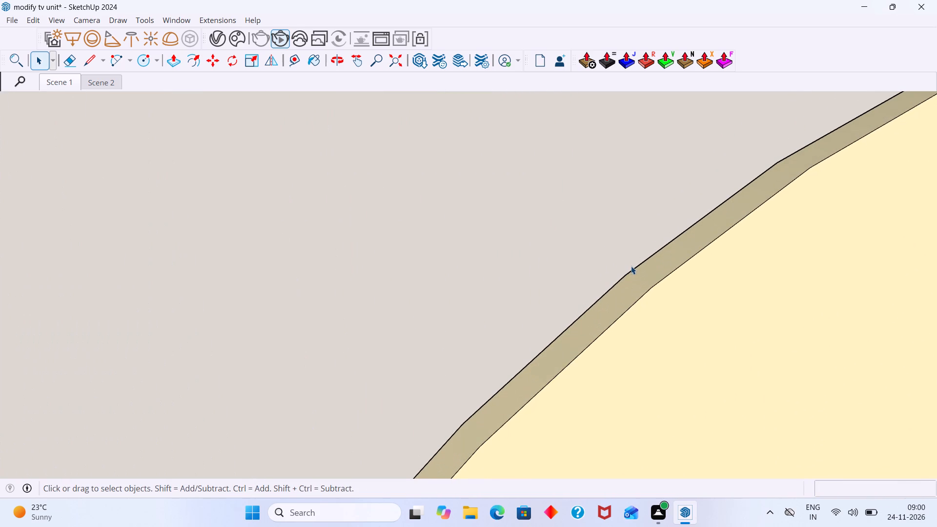
pyautogui.scroll(-19, 638, 274)
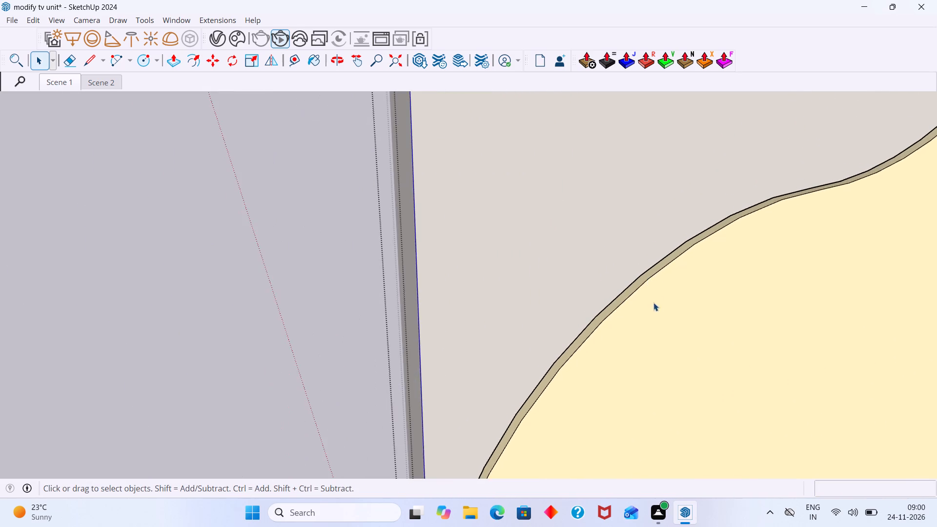
pyautogui.moveTo(654, 303); pyautogui.dragTo(665, 371, button='middle')
pyautogui.scroll(14, 626, 319)
pyautogui.scroll(4, 570, 312)
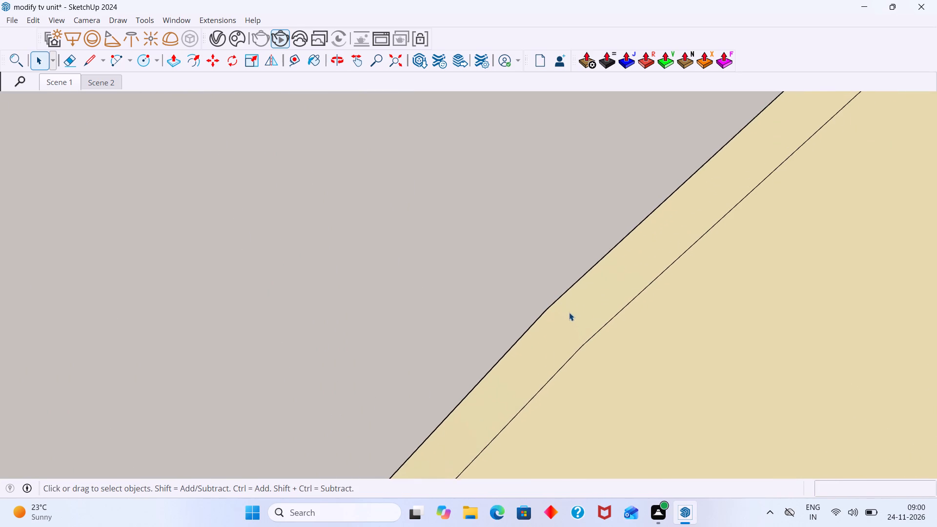
pyautogui.click(560, 298)
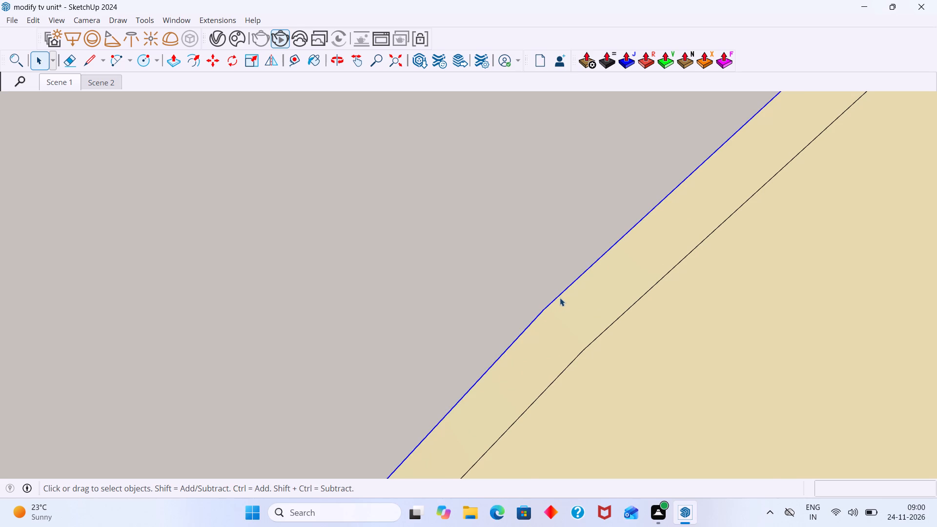
pyautogui.press('m')
pyautogui.click(559, 298)
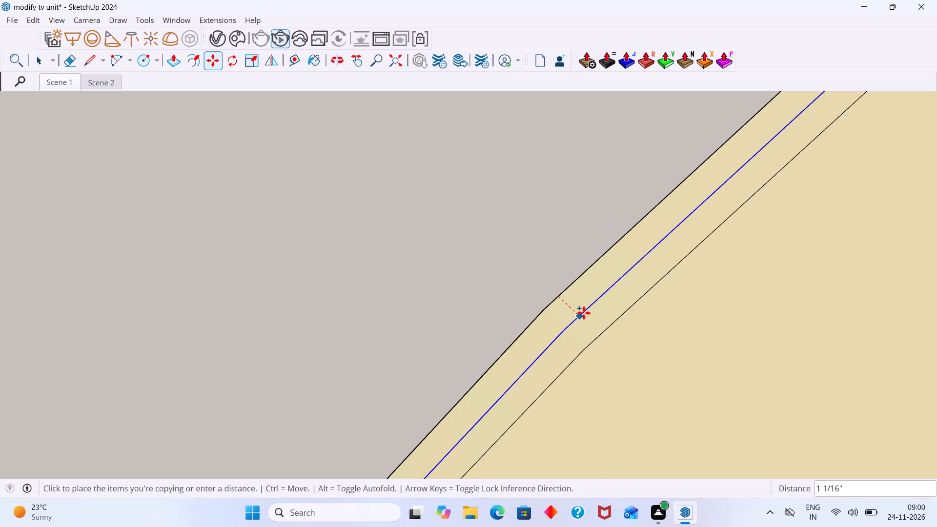
pyautogui.doubleClick(584, 313)
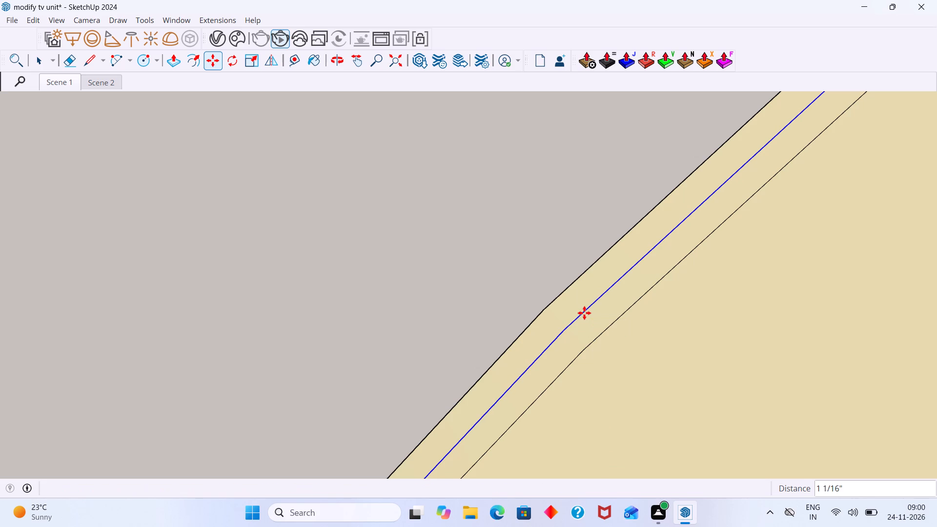
pyautogui.press('space')
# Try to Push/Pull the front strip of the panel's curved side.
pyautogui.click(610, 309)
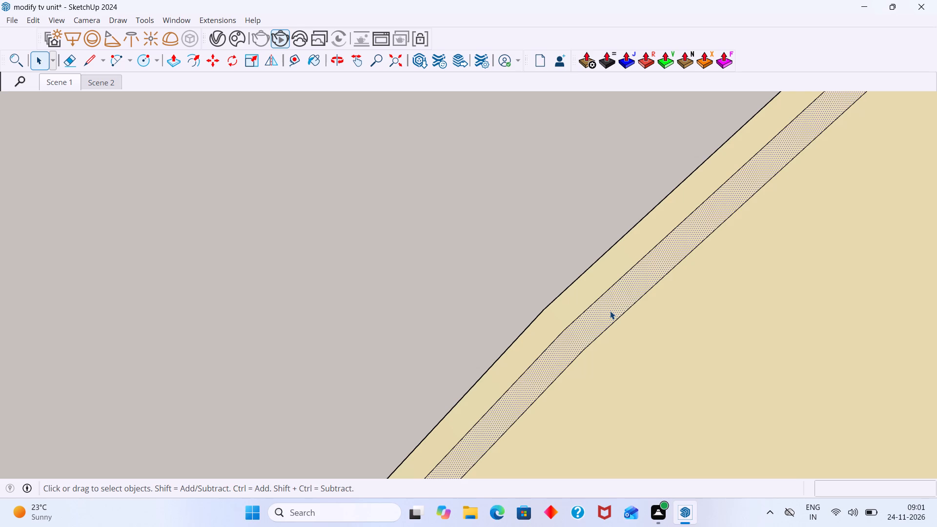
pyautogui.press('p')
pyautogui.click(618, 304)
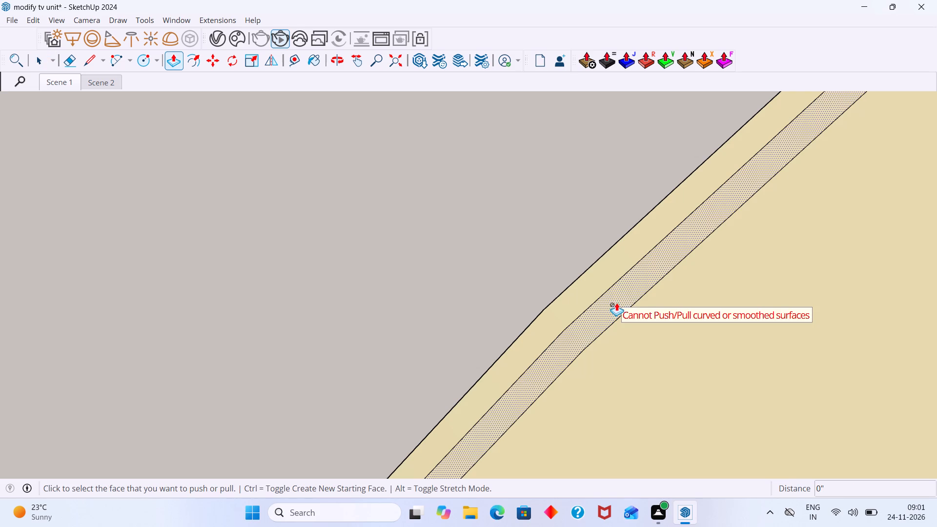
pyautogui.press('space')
# Extrude the front strip of the panel's curved side outward 2" with Joint Push Pull.
pyautogui.scroll(-10, 607, 303)
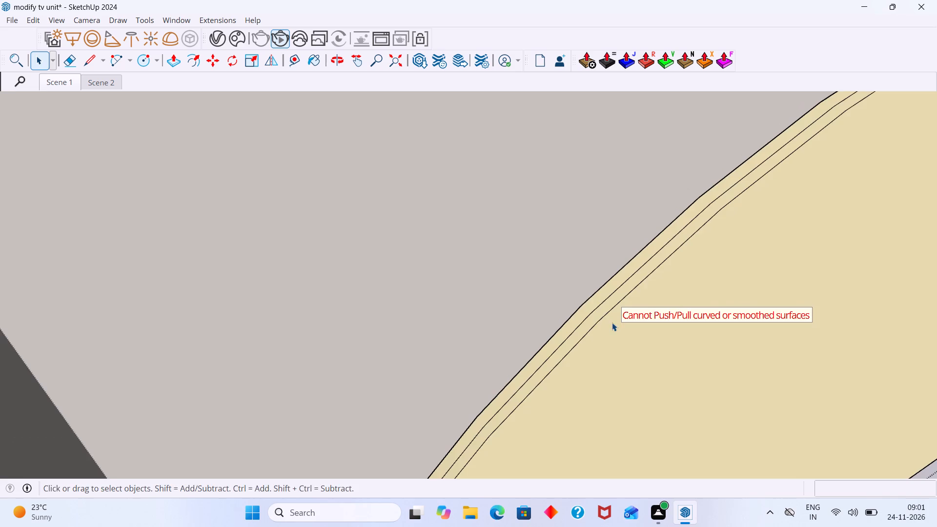
pyautogui.moveTo(613, 324); pyautogui.dragTo(668, 369, button='middle')
pyautogui.scroll(15, 587, 327)
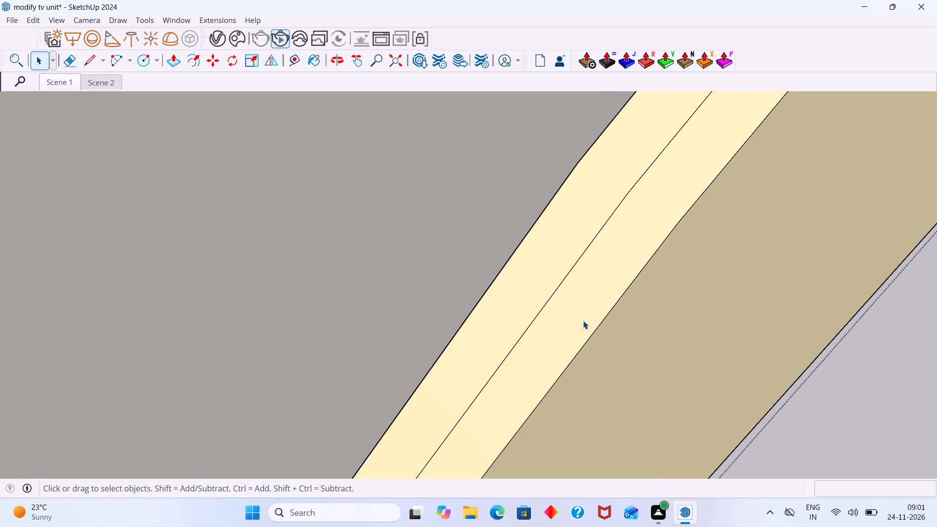
pyautogui.click(582, 319)
pyautogui.click(626, 55)
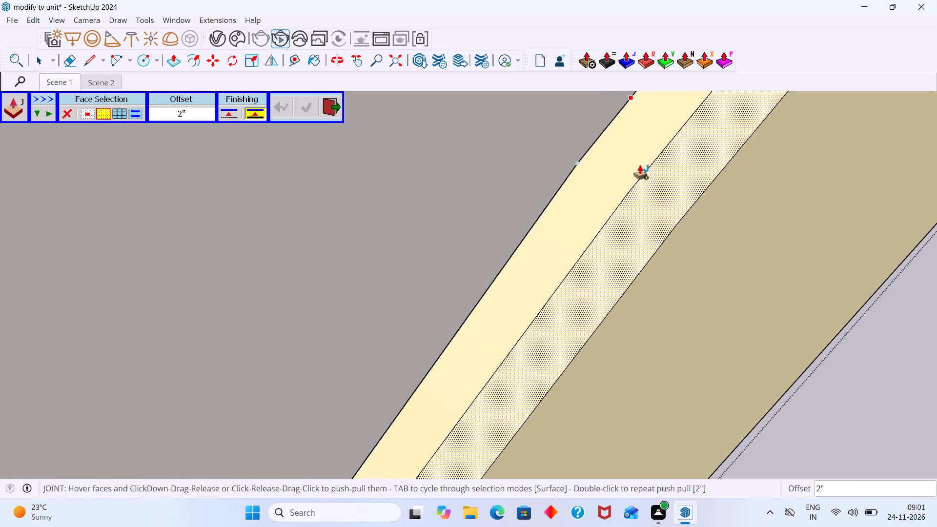
pyautogui.click(659, 216)
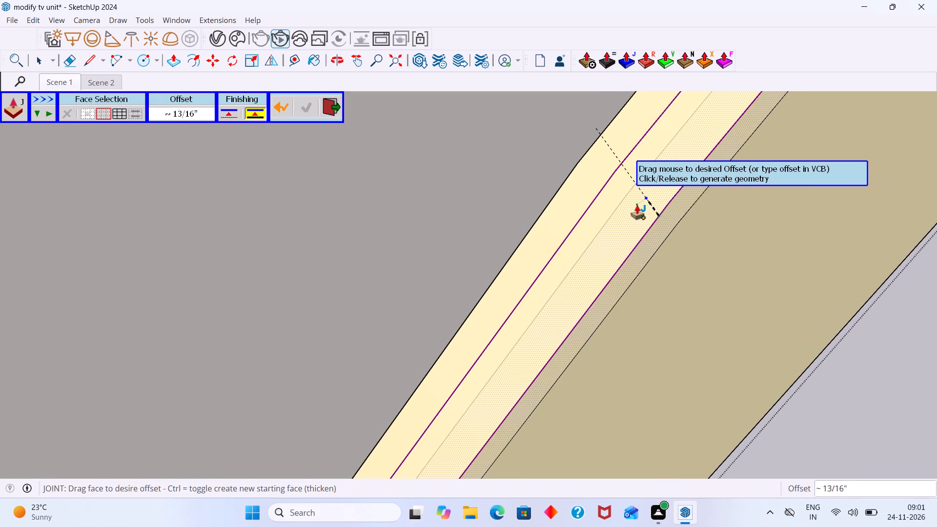
pyautogui.press('2')
pyautogui.hotkey('shift', '"')
pyautogui.press('Return')
pyautogui.press('space')
# Examine the extruded lip along the panel's curve and how its lower end meets the wall's vertical edge.
pyautogui.scroll(-18, 637, 206)
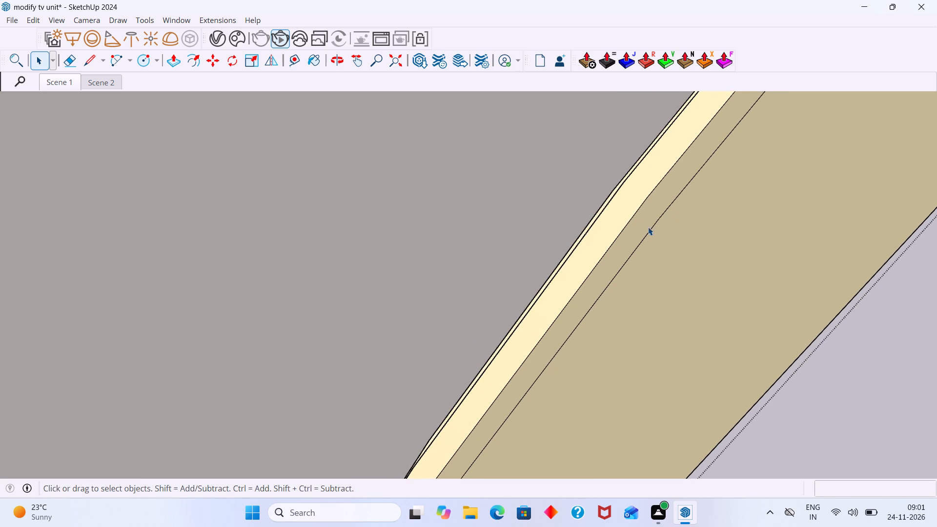
pyautogui.scroll(-1, 648, 227)
pyautogui.moveTo(649, 241); pyautogui.dragTo(517, 182, button='middle')
pyautogui.scroll(-10, 581, 237)
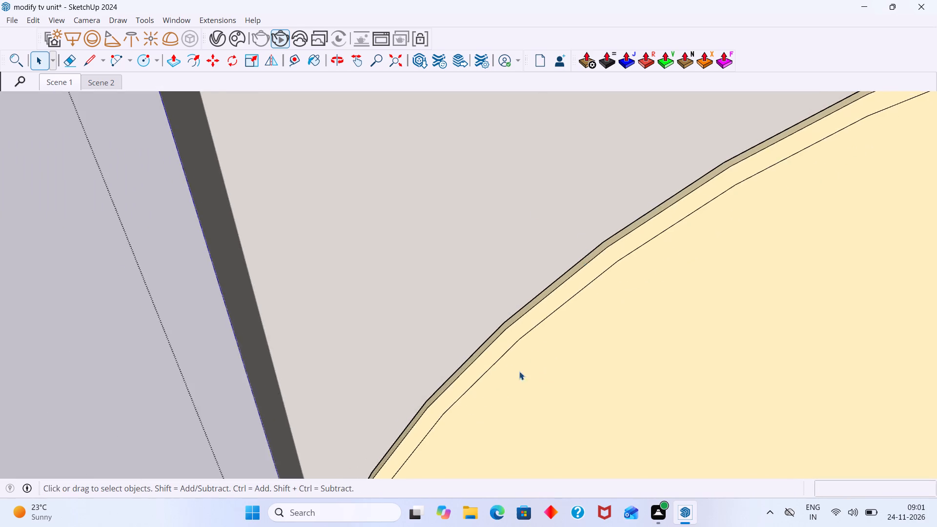
pyautogui.scroll(-17, 519, 371)
pyautogui.scroll(3, 639, 306)
pyautogui.scroll(-3, 599, 341)
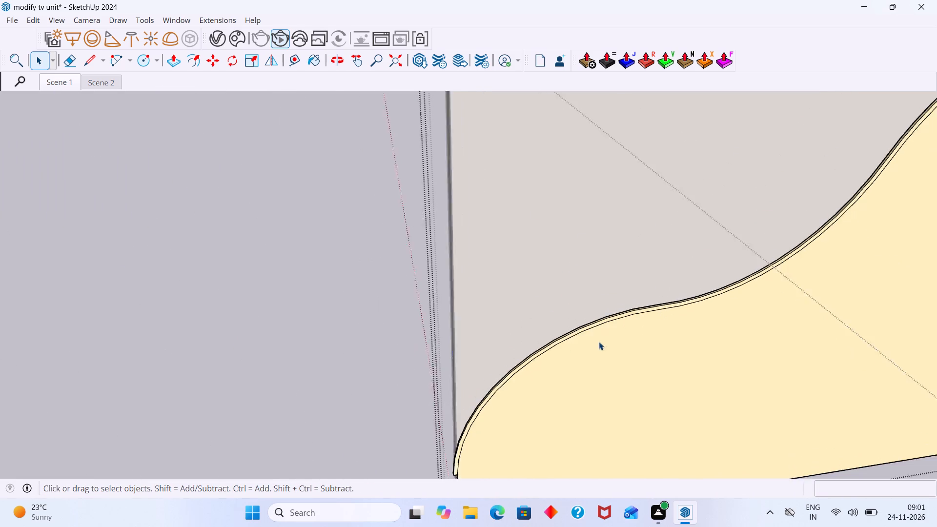
pyautogui.scroll(-3, 488, 442)
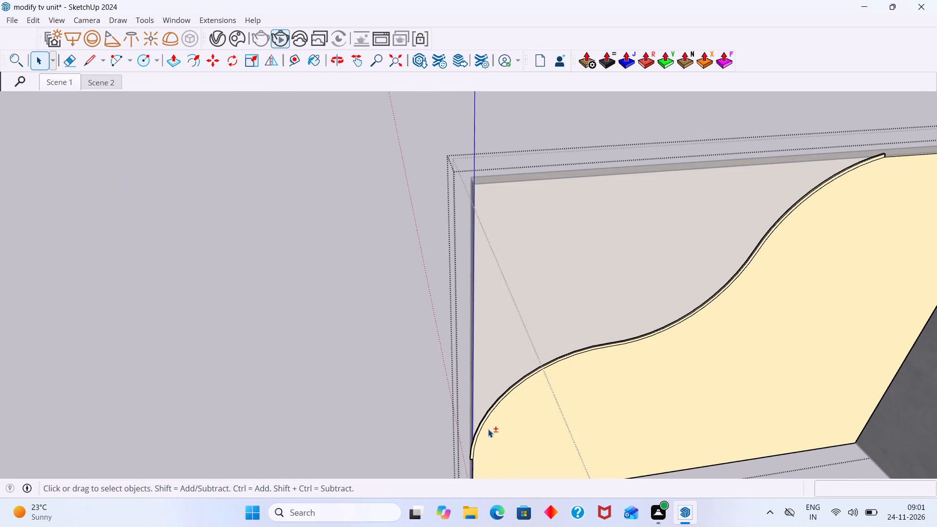
pyautogui.keyDown('shift'); pyautogui.moveTo(489, 424); pyautogui.dragTo(511, 296, button='middle'); pyautogui.keyUp('shift')
pyautogui.scroll(10, 500, 349)
pyautogui.moveTo(489, 334); pyautogui.dragTo(602, 330, button='middle')
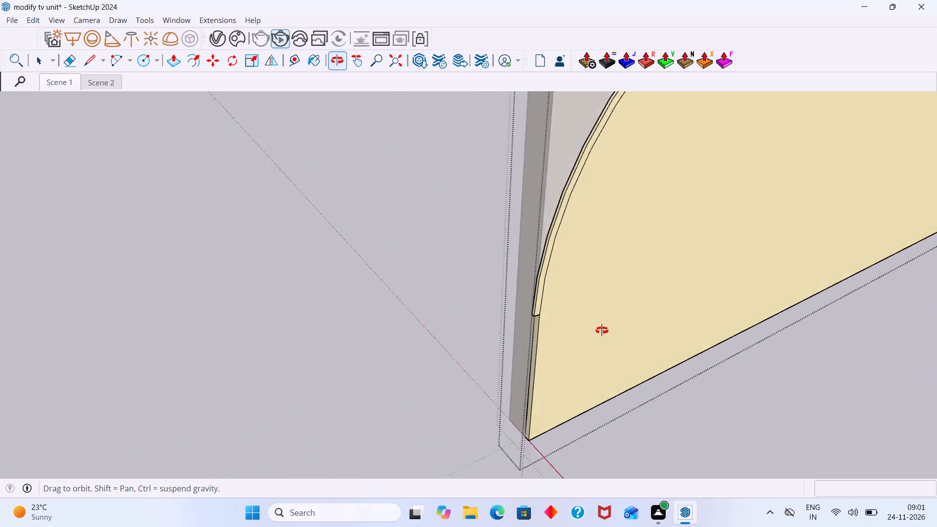
pyautogui.moveTo(602, 330); pyautogui.dragTo(629, 330, button='middle')
pyautogui.scroll(20, 541, 315)
pyautogui.scroll(-2, 556, 301)
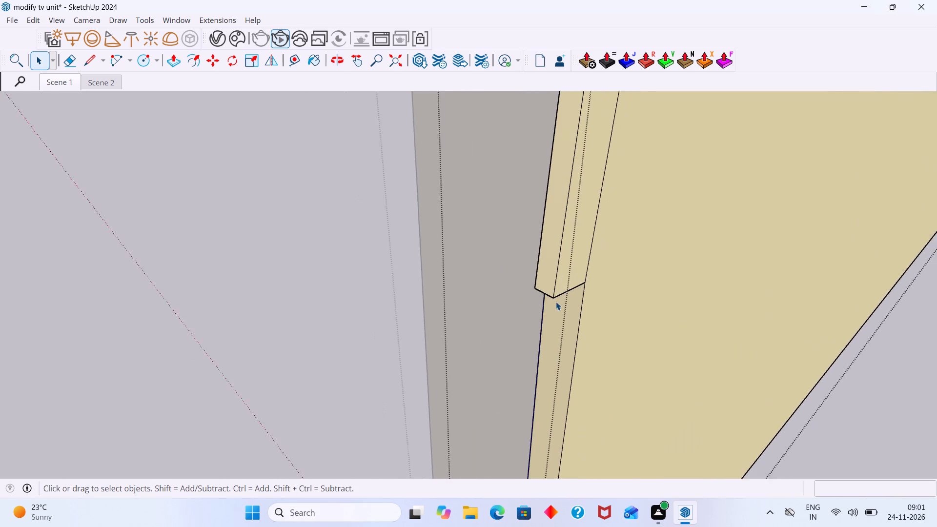
pyautogui.scroll(-20, 556, 302)
pyautogui.scroll(-2, 556, 302)
pyautogui.moveTo(557, 303); pyautogui.dragTo(377, 312, button='middle')
pyautogui.scroll(1, 455, 312)
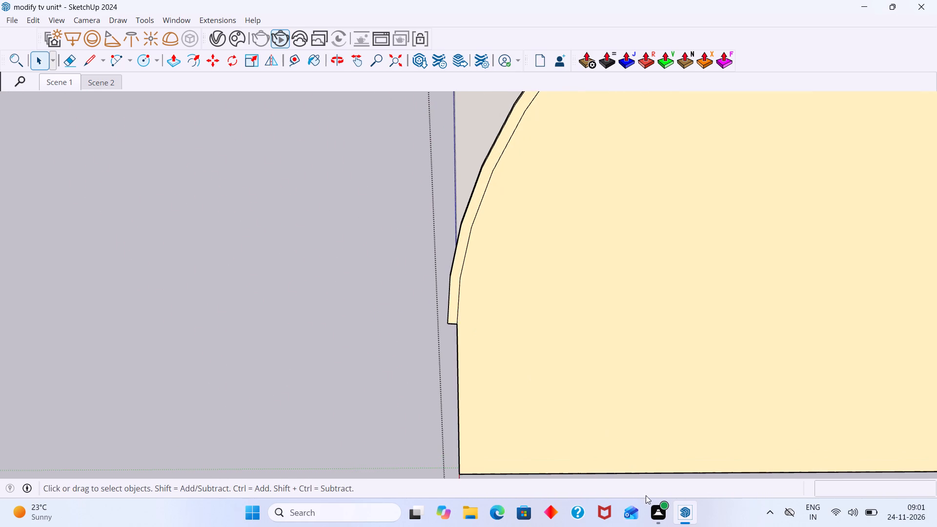
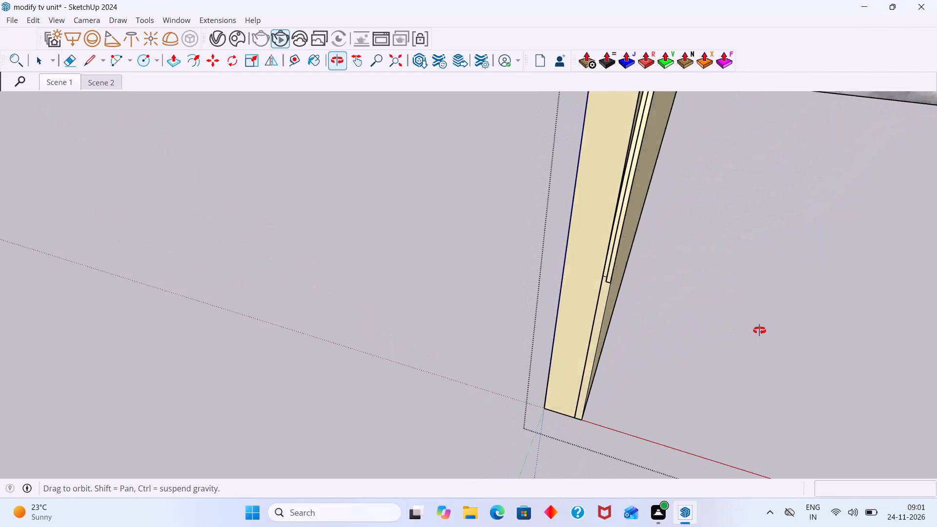
# Examine the extruded lip's lower end and how it sits against the panel's edge near the floor.
pyautogui.scroll(9, 572, 385)
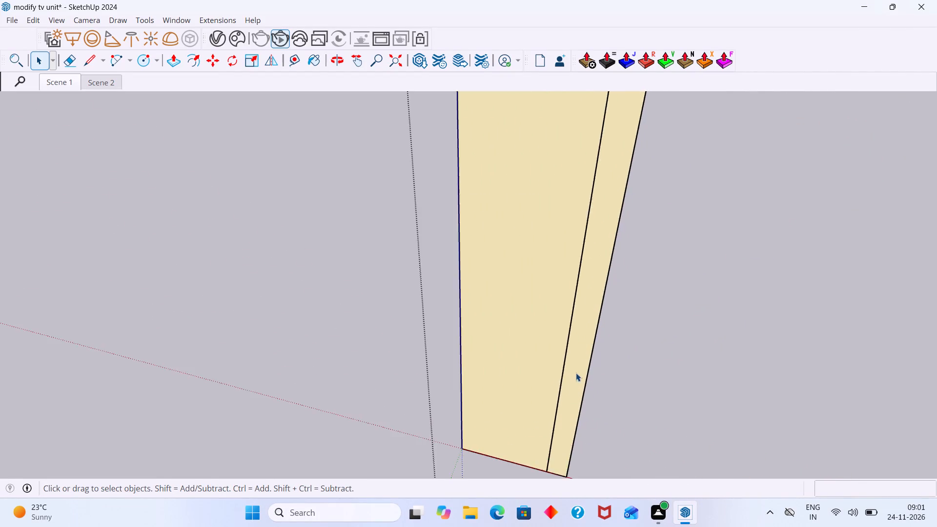
pyautogui.moveTo(556, 372); pyautogui.dragTo(396, 369, button='middle')
pyautogui.scroll(4, 493, 349)
pyautogui.scroll(7, 423, 328)
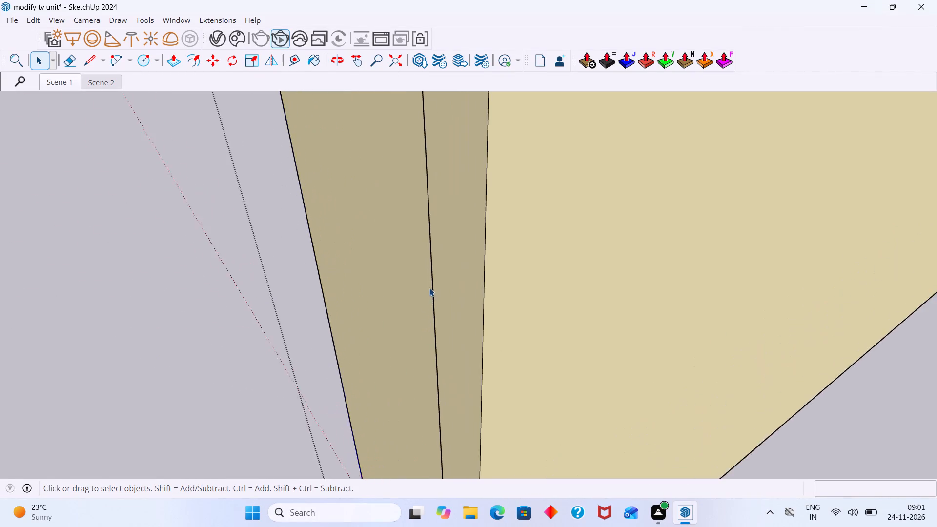
pyautogui.scroll(7, 429, 288)
pyautogui.scroll(-20, 434, 286)
pyautogui.scroll(-15, 434, 286)
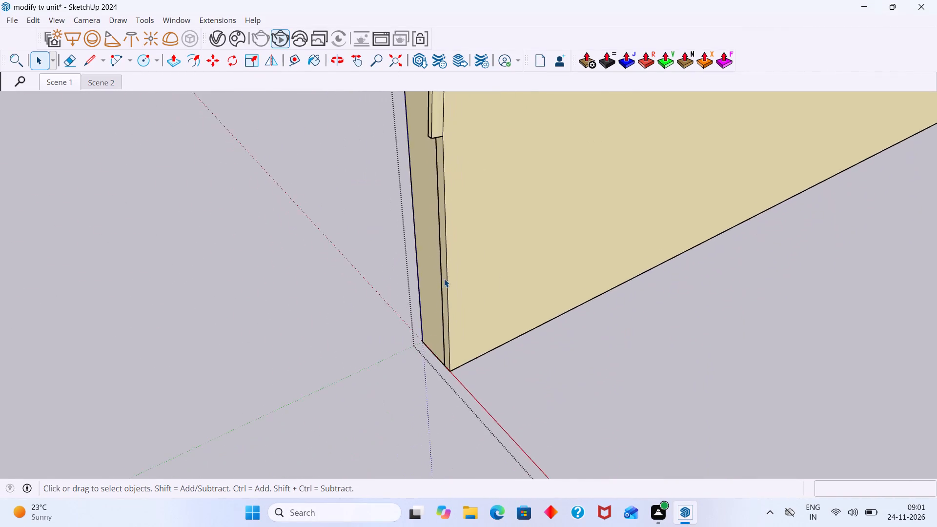
pyautogui.scroll(-10, 444, 279)
pyautogui.scroll(8, 445, 239)
pyautogui.moveTo(430, 193); pyautogui.dragTo(532, 245, button='middle')
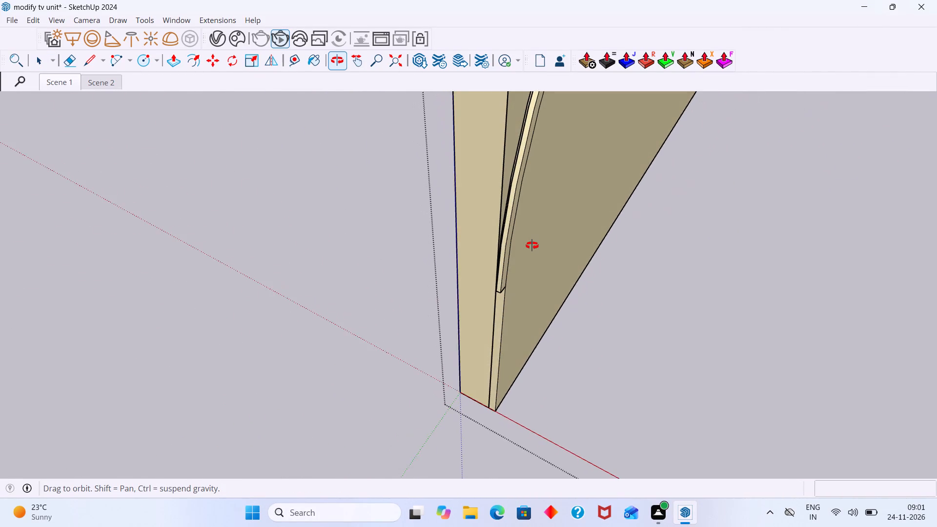
pyautogui.moveTo(532, 245); pyautogui.dragTo(597, 295, button='middle')
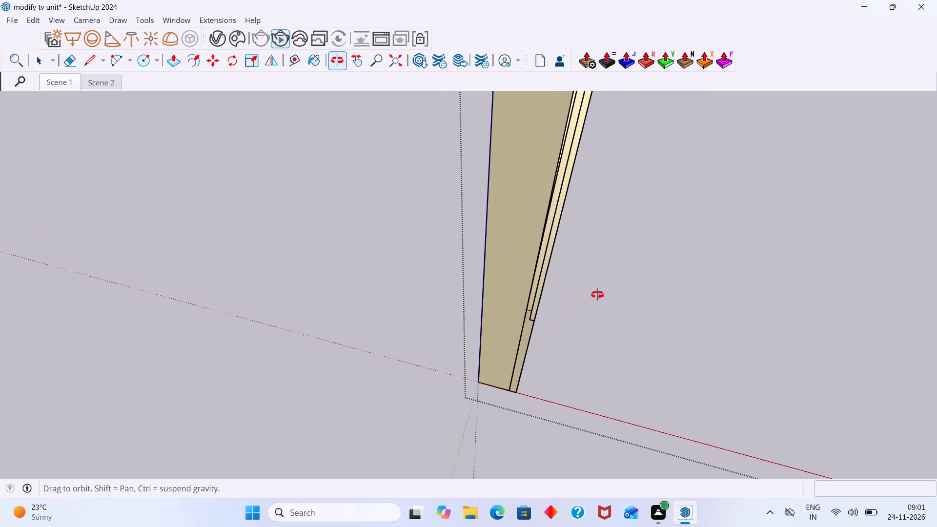
pyautogui.moveTo(597, 295); pyautogui.dragTo(573, 285, button='middle')
# Undo the 2" extrusion of the front strip on the panel's curved side.
pyautogui.hotkey('ctrl', 'z')
pyautogui.hotkey('ctrl', 'z')
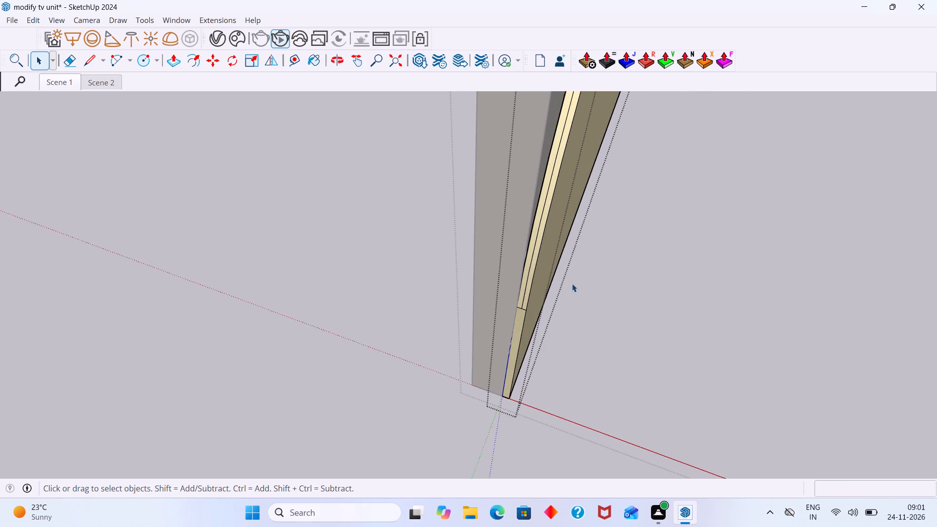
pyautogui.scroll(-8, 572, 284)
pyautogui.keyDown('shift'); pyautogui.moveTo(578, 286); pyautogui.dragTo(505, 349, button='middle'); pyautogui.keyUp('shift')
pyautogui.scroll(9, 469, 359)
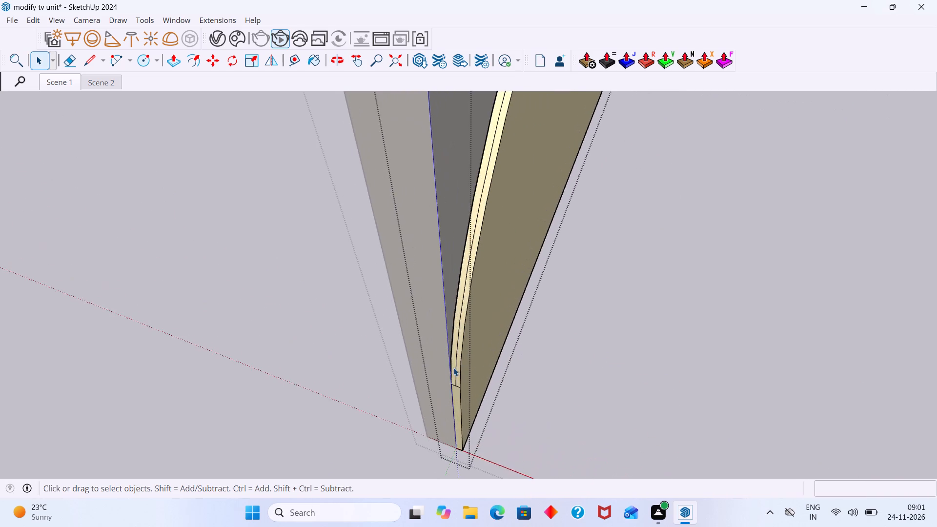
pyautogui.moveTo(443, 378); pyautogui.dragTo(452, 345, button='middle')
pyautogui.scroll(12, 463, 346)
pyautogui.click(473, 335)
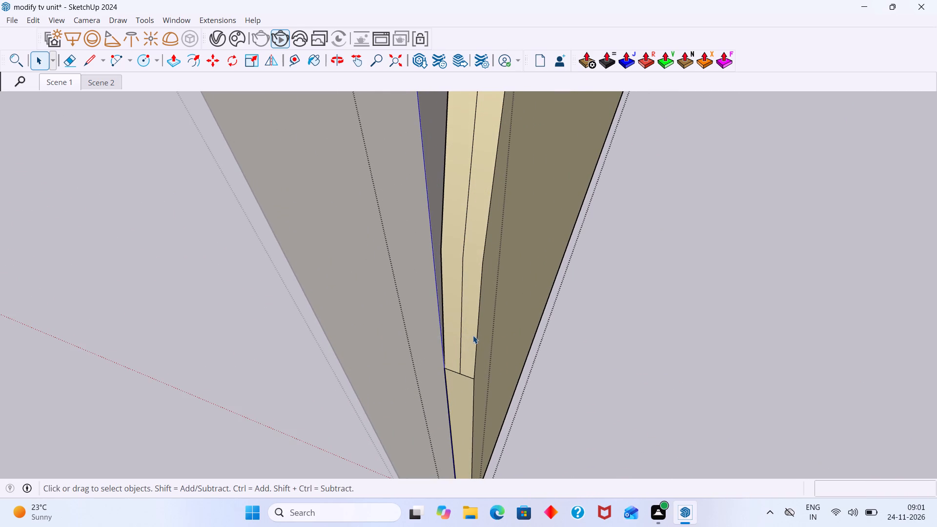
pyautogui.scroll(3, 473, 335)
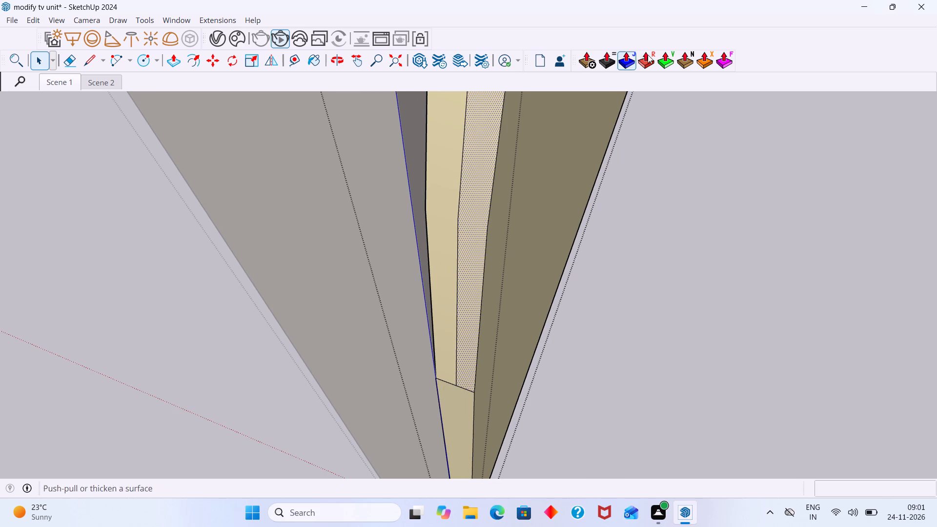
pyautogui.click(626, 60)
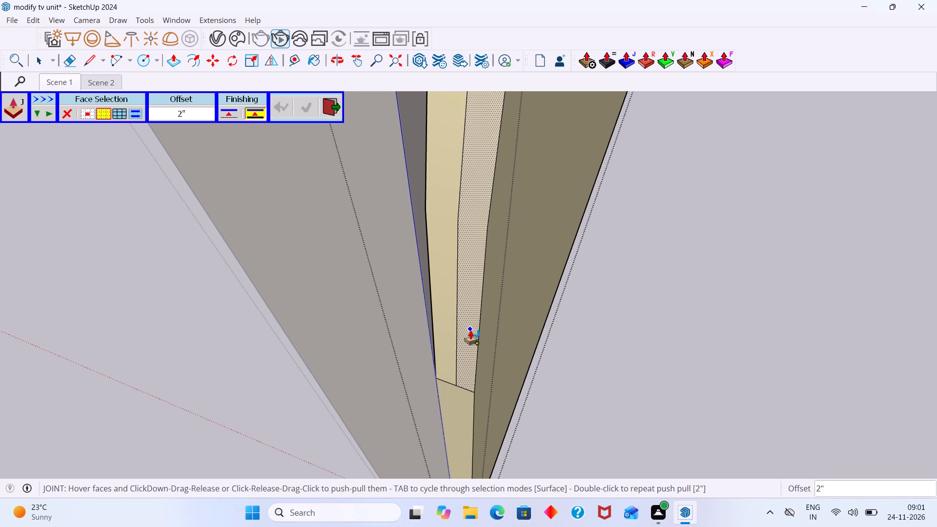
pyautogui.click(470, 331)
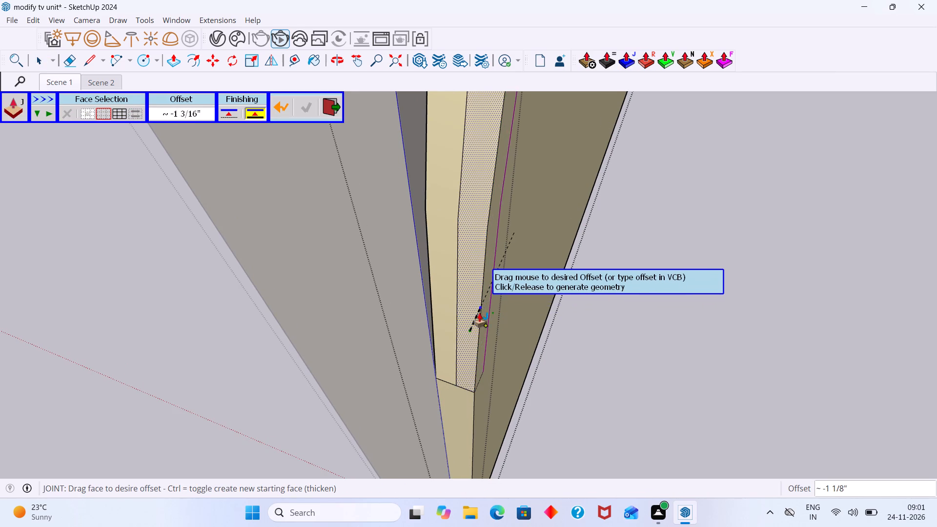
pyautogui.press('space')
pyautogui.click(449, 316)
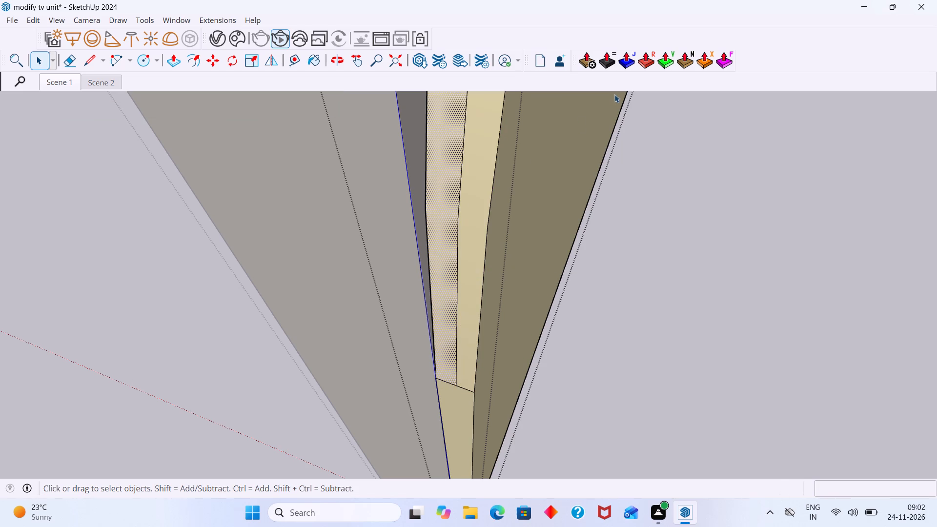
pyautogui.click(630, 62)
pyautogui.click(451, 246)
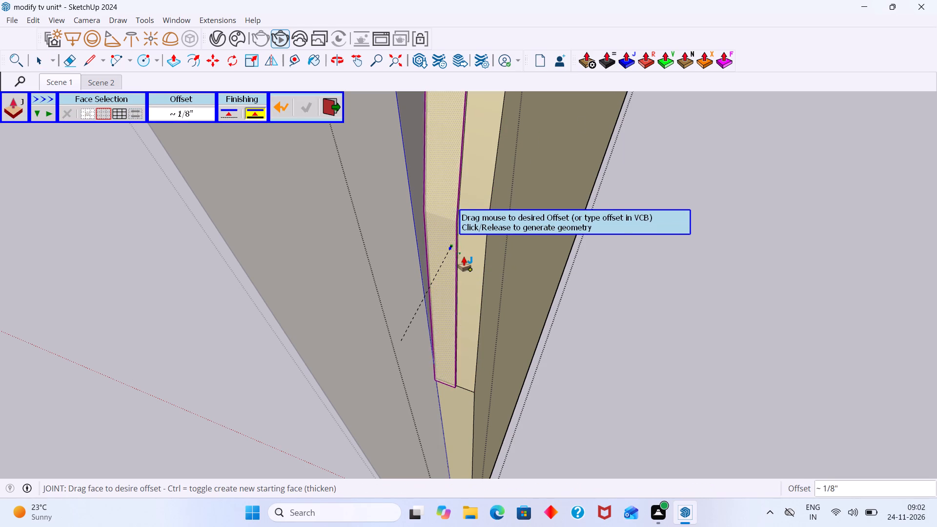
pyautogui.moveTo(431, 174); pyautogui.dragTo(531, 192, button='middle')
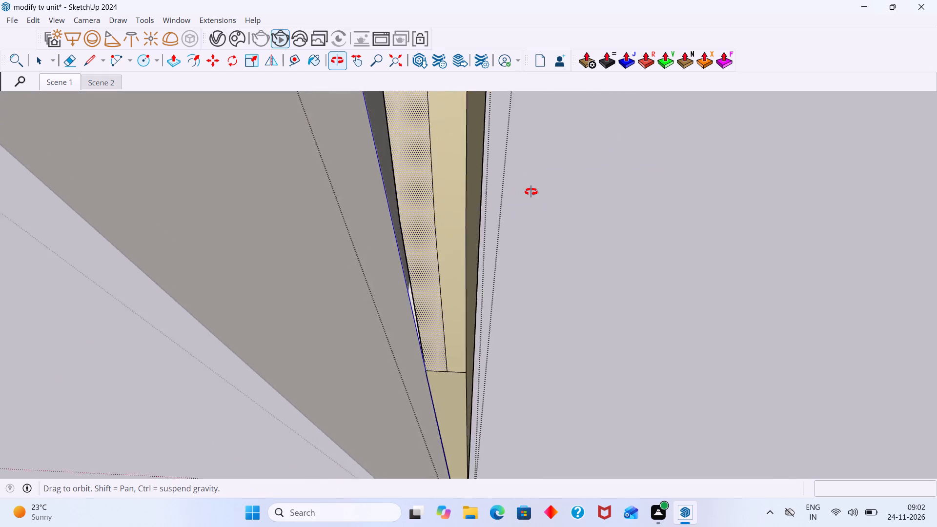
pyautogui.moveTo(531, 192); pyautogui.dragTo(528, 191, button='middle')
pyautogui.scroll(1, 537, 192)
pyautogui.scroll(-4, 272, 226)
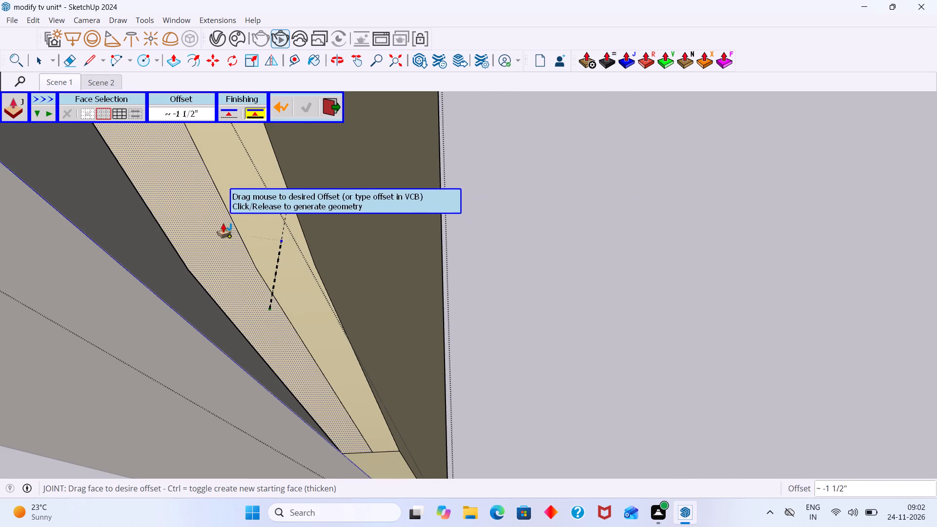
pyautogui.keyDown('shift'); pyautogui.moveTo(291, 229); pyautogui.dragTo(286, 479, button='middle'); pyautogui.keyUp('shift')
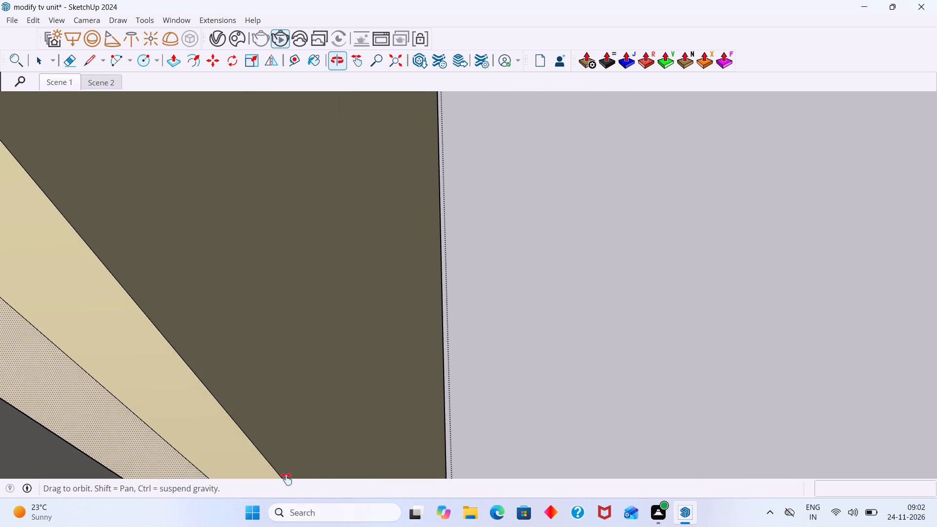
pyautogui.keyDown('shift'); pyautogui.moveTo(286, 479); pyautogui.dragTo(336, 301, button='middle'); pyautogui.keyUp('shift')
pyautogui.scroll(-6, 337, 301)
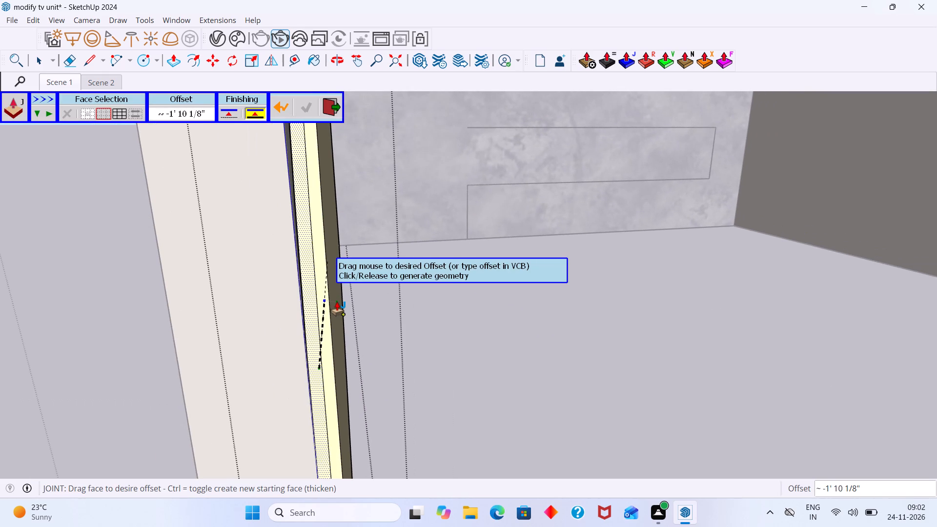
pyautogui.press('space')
# Examine the lower end of the two strips where the panel's curved side meets its straight vertical edge.
pyautogui.scroll(-12, 336, 322)
pyautogui.scroll(-1, 336, 363)
pyautogui.moveTo(334, 363); pyautogui.dragTo(199, 401, button='middle')
pyautogui.scroll(14, 326, 309)
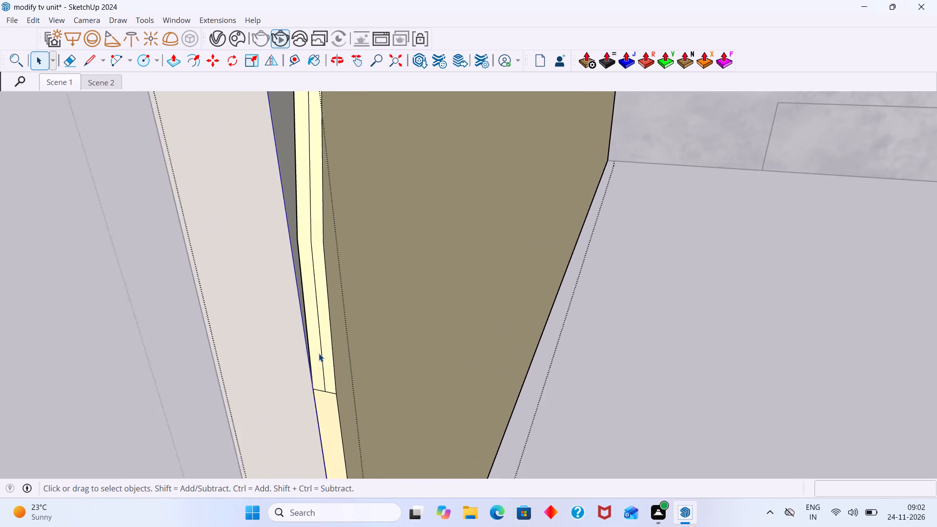
pyautogui.scroll(4, 319, 353)
pyautogui.scroll(-8, 326, 350)
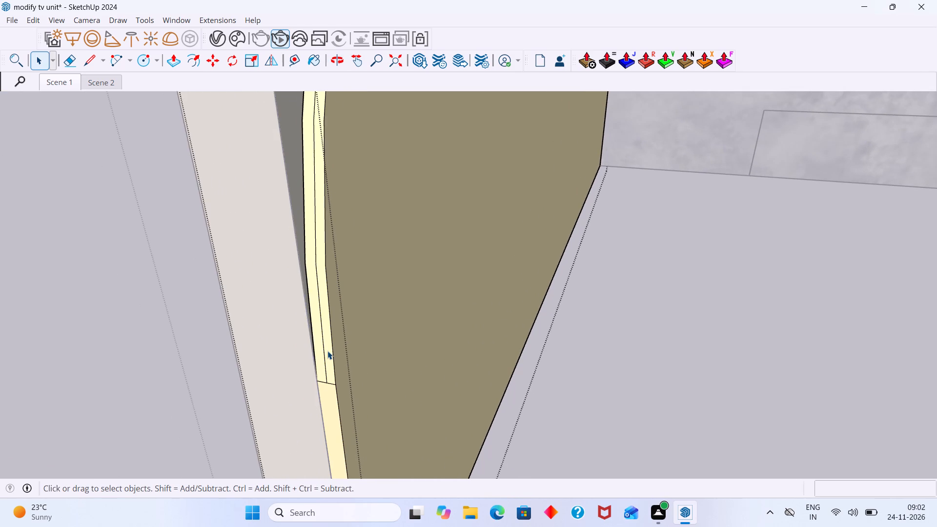
pyautogui.scroll(-8, 331, 367)
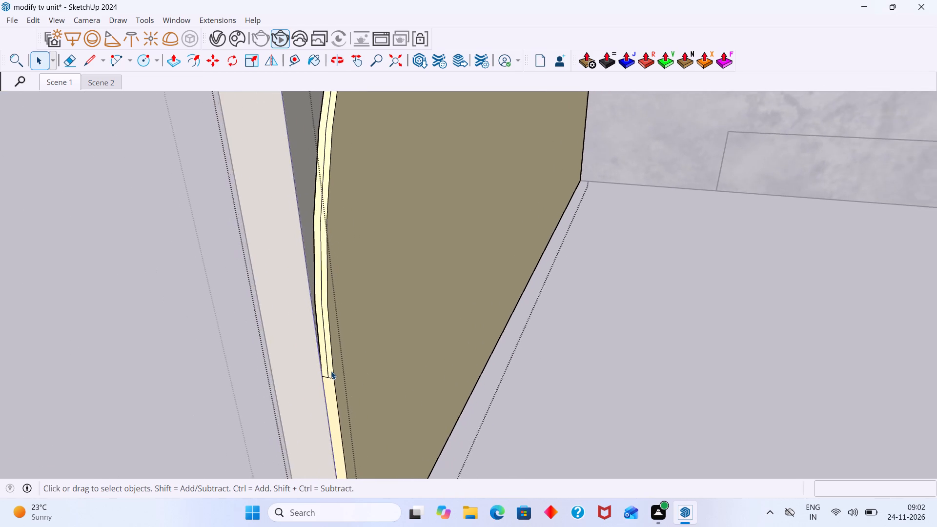
pyautogui.scroll(-17, 331, 371)
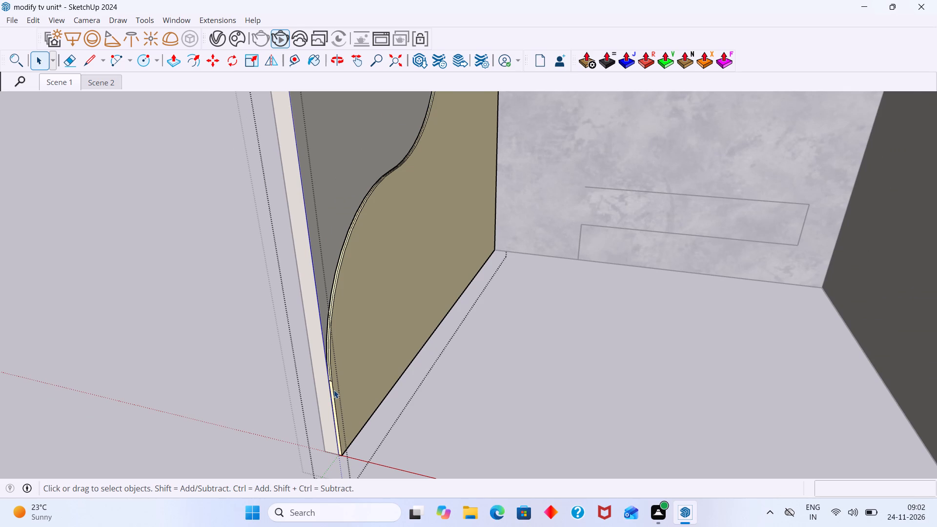
pyautogui.scroll(17, 333, 395)
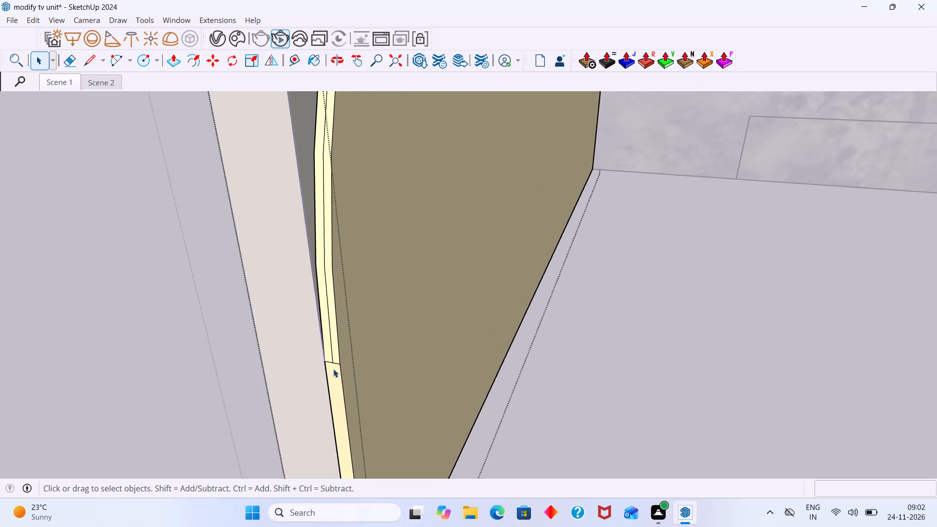
pyautogui.scroll(1, 333, 369)
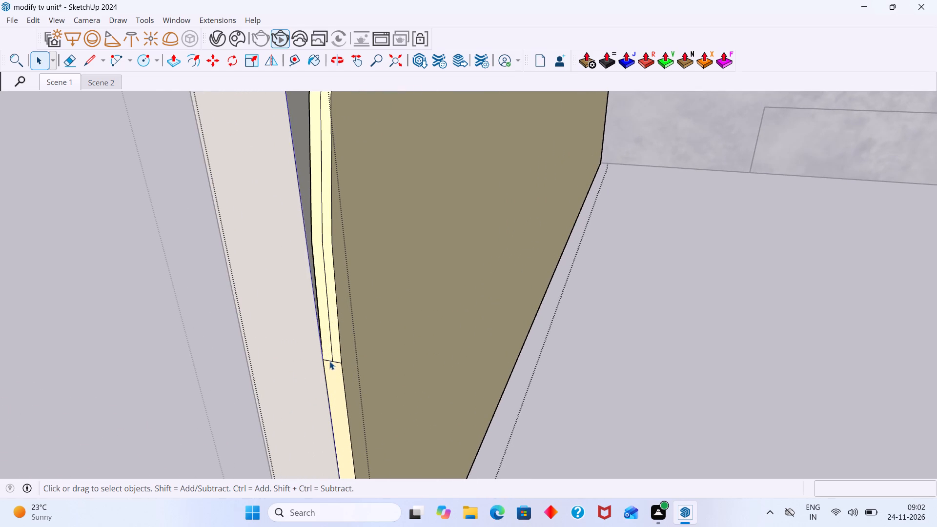
pyautogui.scroll(-14, 333, 363)
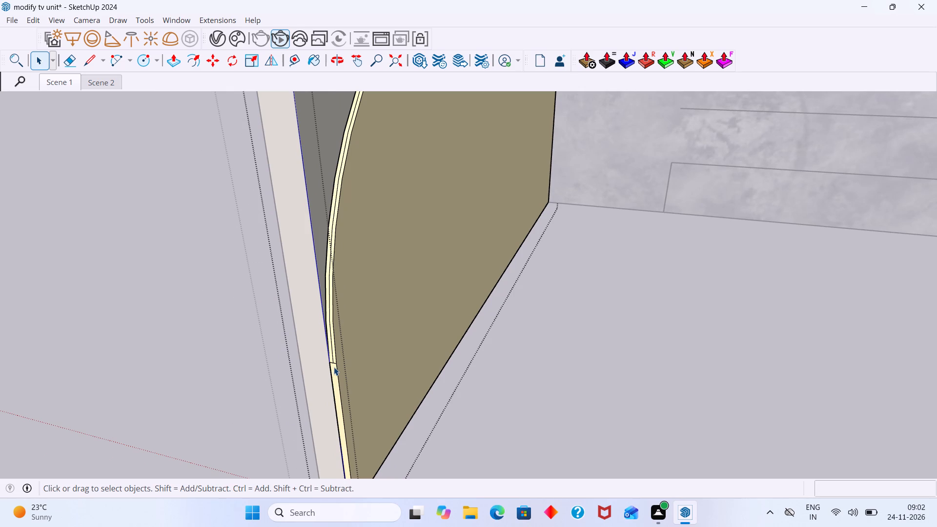
pyautogui.scroll(-3, 341, 311)
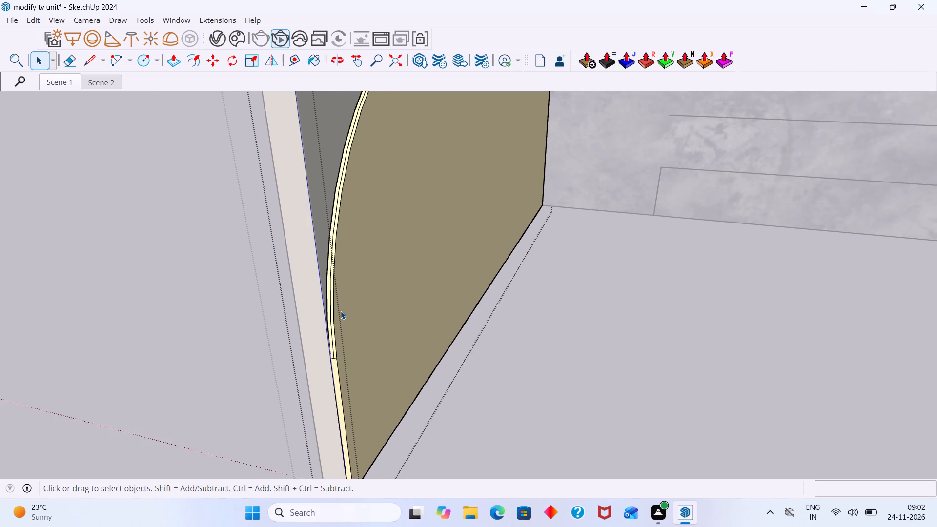
pyautogui.scroll(-7, 341, 311)
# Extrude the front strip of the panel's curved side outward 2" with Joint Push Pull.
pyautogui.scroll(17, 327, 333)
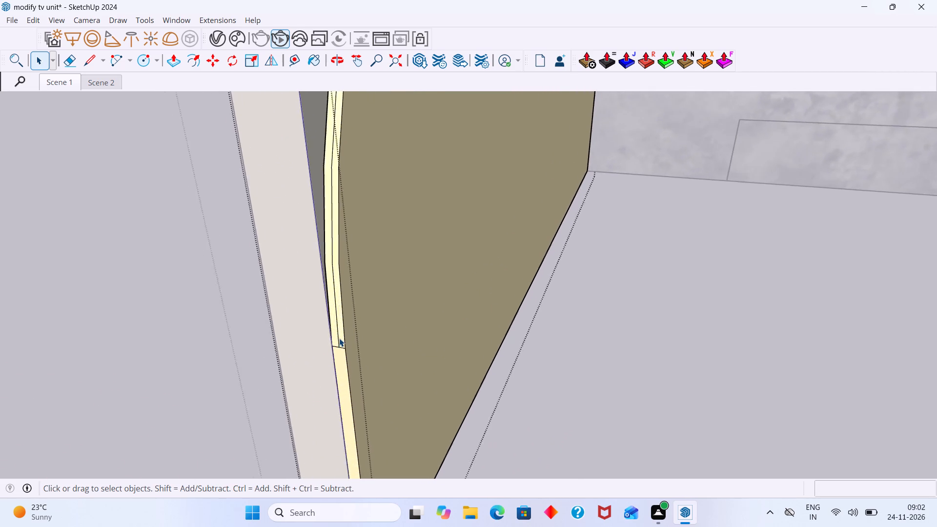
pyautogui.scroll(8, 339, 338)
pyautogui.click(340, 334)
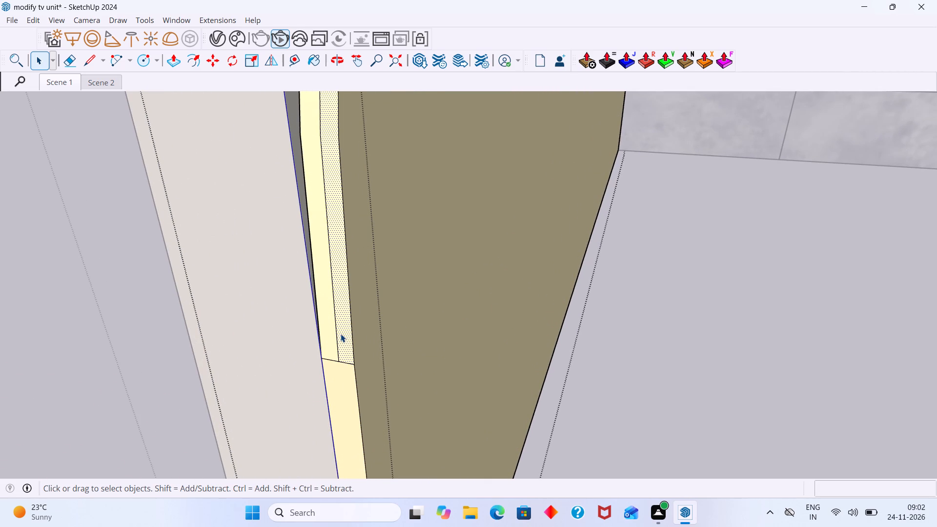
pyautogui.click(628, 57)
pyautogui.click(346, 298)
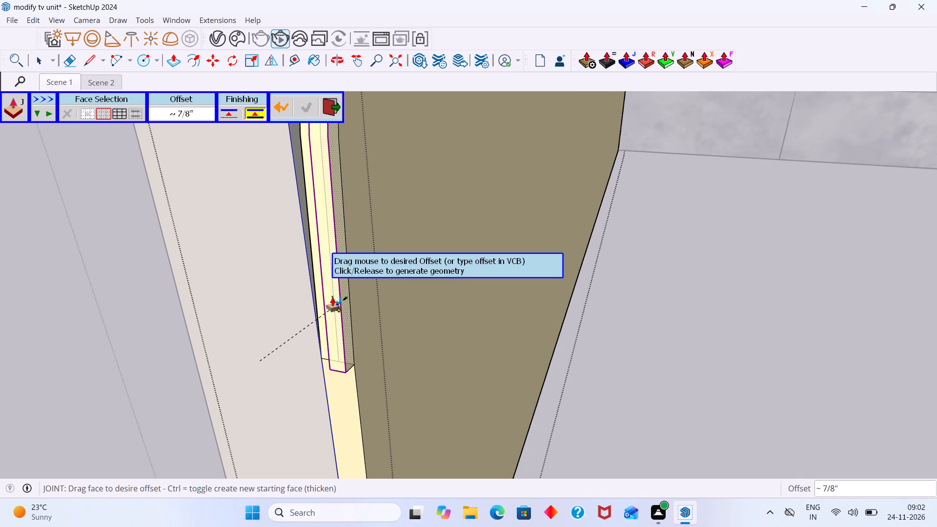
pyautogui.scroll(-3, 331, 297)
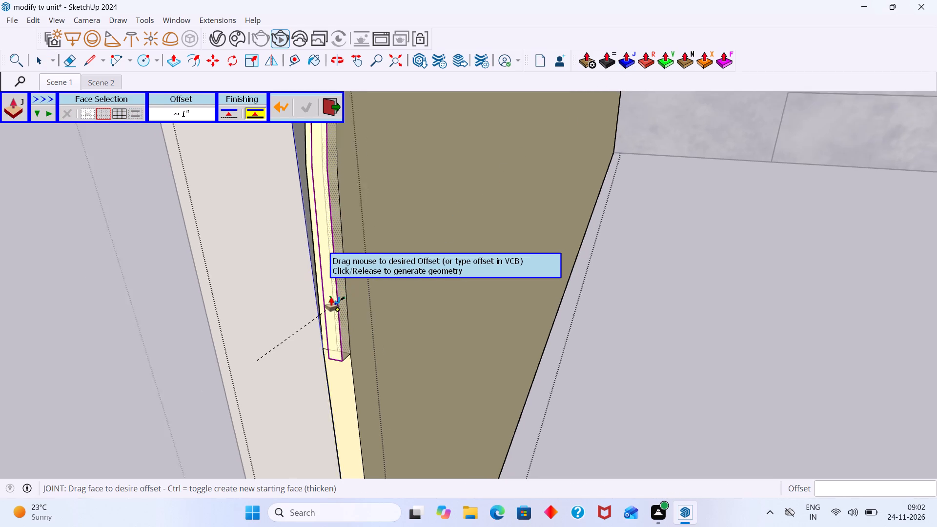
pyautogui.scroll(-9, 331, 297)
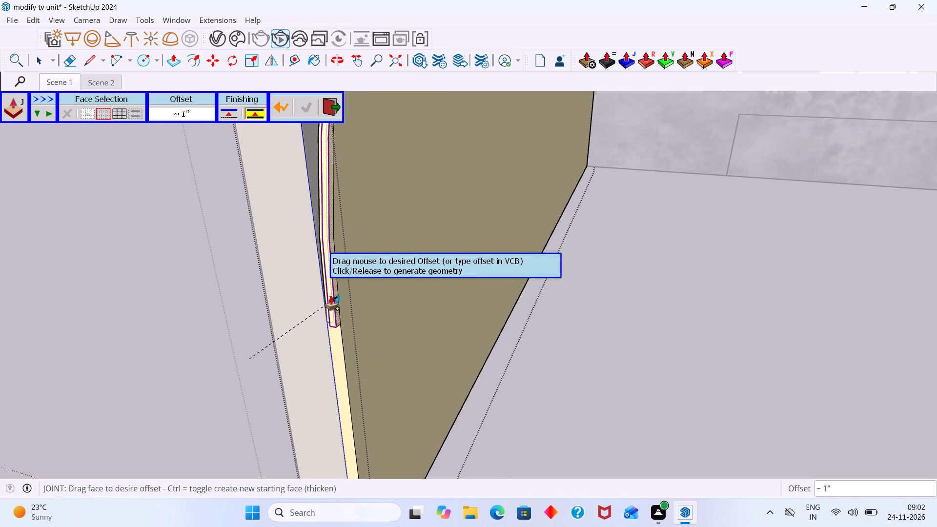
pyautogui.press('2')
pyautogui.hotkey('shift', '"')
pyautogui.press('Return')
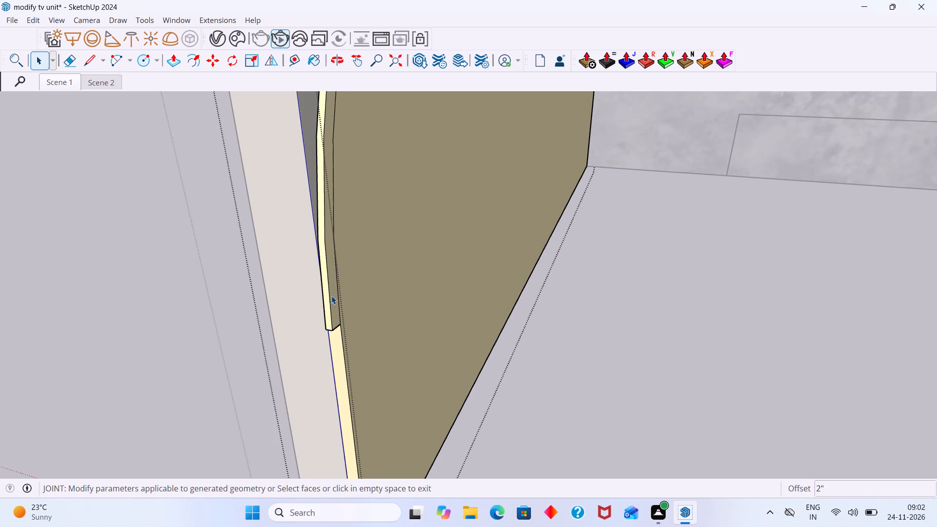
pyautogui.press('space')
# Inspect the extruded lip's lower end, and undo both the 2" extrusion and the edge copy that splits the curved side.
pyautogui.moveTo(335, 310); pyautogui.dragTo(568, 333, button='middle')
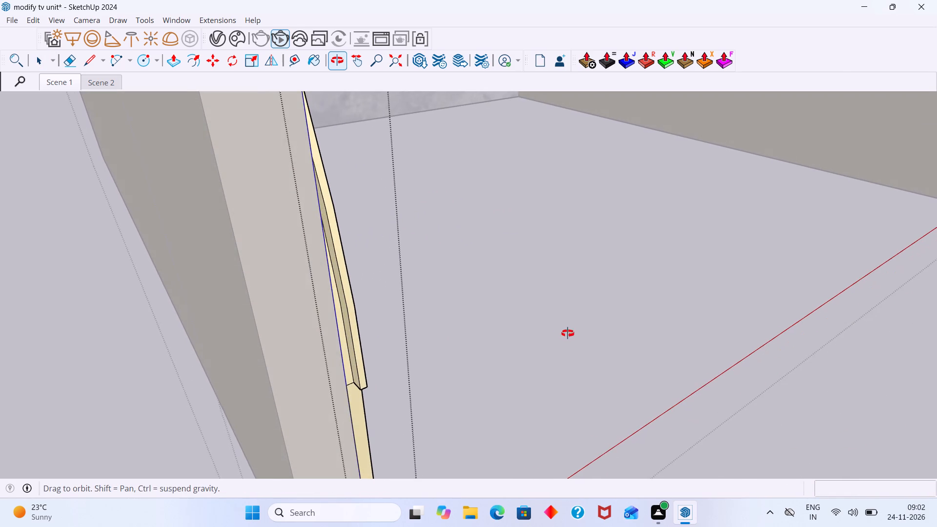
pyautogui.moveTo(568, 333); pyautogui.dragTo(569, 332, button='middle')
pyautogui.scroll(4, 365, 337)
pyautogui.scroll(-6, 352, 335)
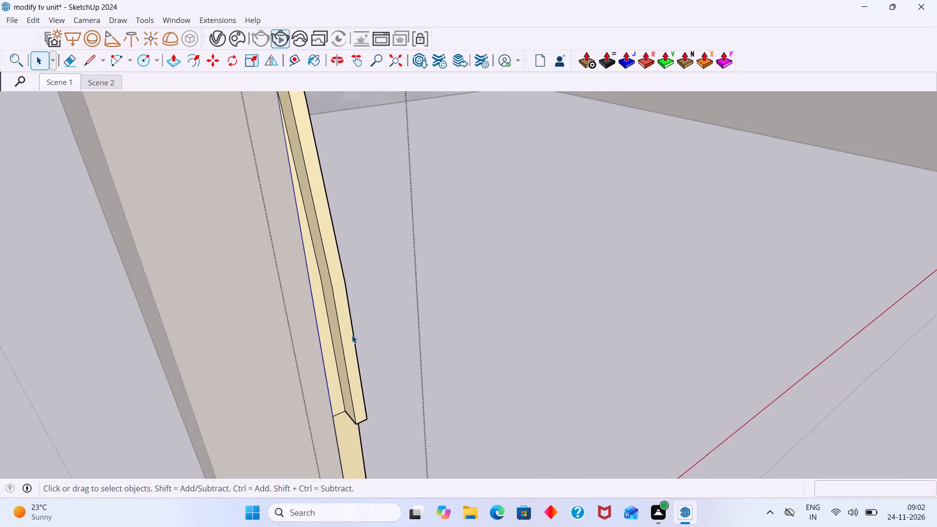
pyautogui.moveTo(292, 337); pyautogui.dragTo(47, 345, button='middle')
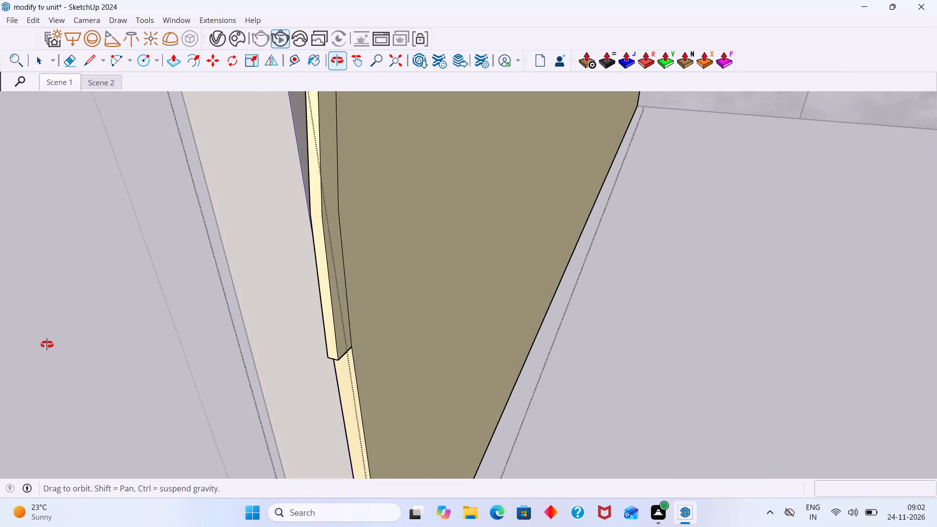
pyautogui.moveTo(47, 345); pyautogui.dragTo(150, 347, button='middle')
pyautogui.hotkey('ctrl', 'z')
pyautogui.hotkey('ctrl', 'z')
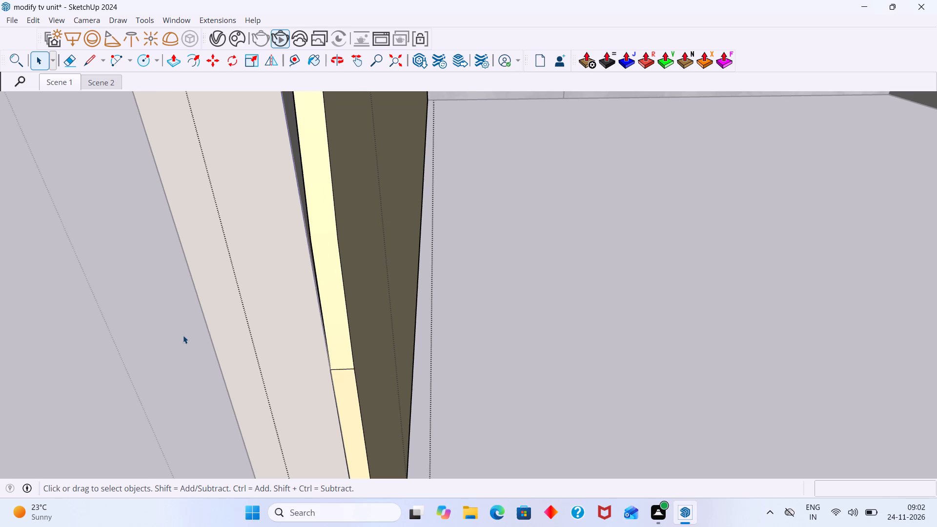
# Examine the thickness of the panel's curved side from its lower end up along the wavy profile.
pyautogui.scroll(-20, 260, 319)
pyautogui.scroll(-8, 260, 319)
pyautogui.moveTo(333, 312); pyautogui.dragTo(155, 303, button='middle')
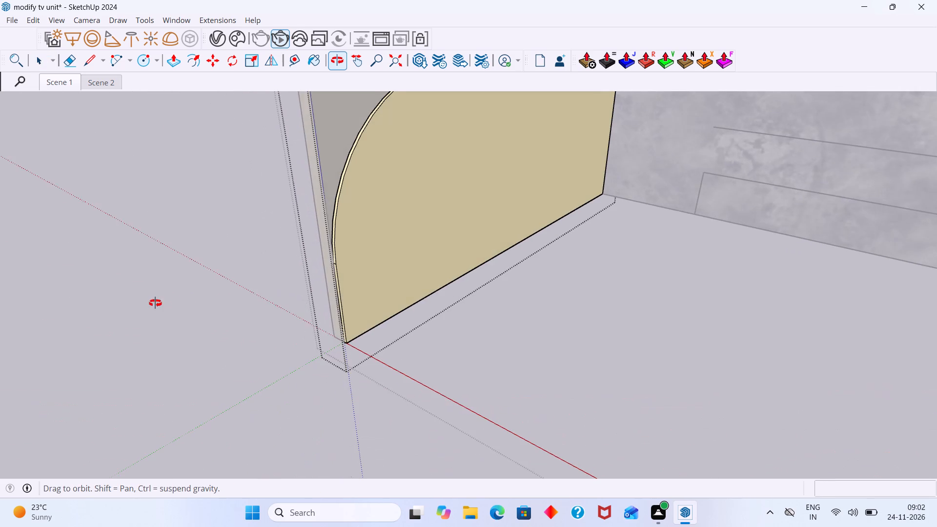
pyautogui.moveTo(155, 303); pyautogui.dragTo(155, 304, button='middle')
pyautogui.keyDown('shift'); pyautogui.moveTo(346, 275); pyautogui.dragTo(349, 431, button='middle'); pyautogui.keyUp('shift')
pyautogui.scroll(6, 402, 256)
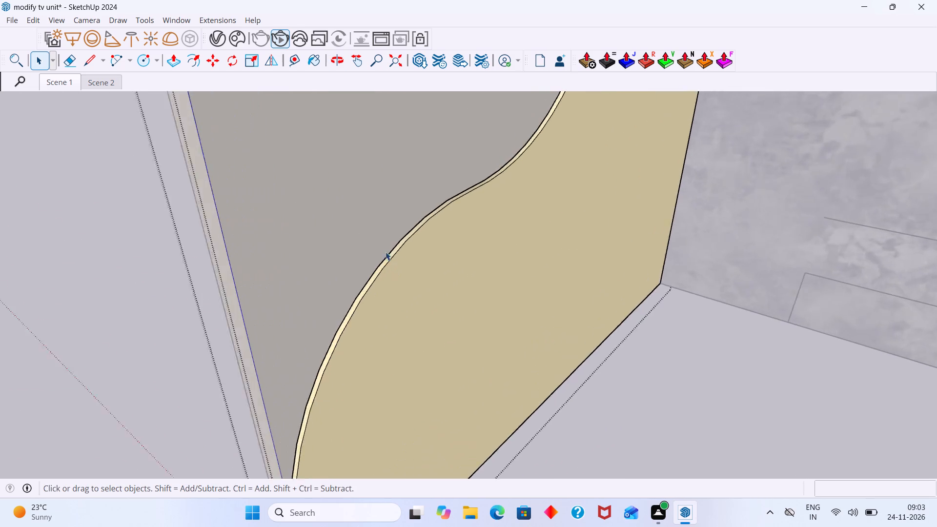
pyautogui.scroll(2, 386, 252)
pyautogui.moveTo(379, 260); pyautogui.dragTo(437, 282, button='middle')
pyautogui.scroll(14, 397, 274)
pyautogui.scroll(-4, 405, 268)
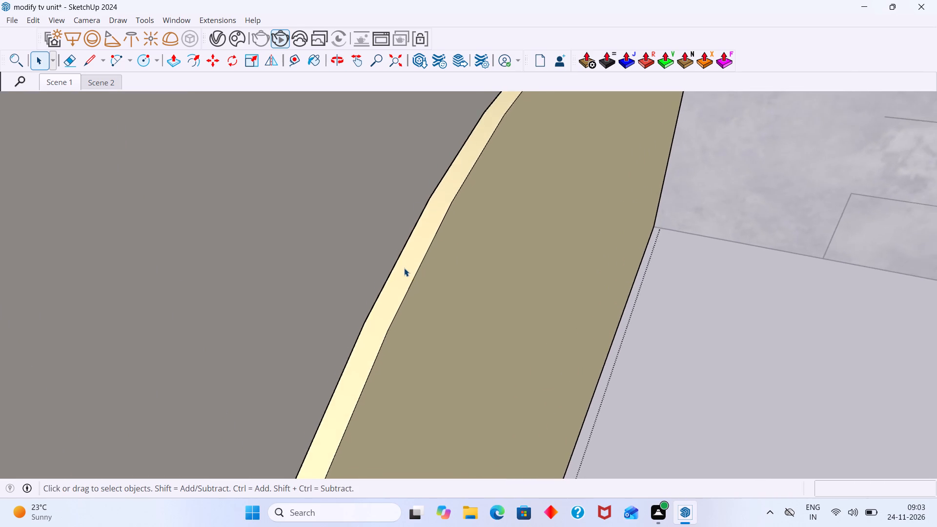
pyautogui.scroll(-20, 404, 268)
pyautogui.scroll(-10, 404, 268)
pyautogui.moveTo(394, 272); pyautogui.dragTo(280, 292, button='middle')
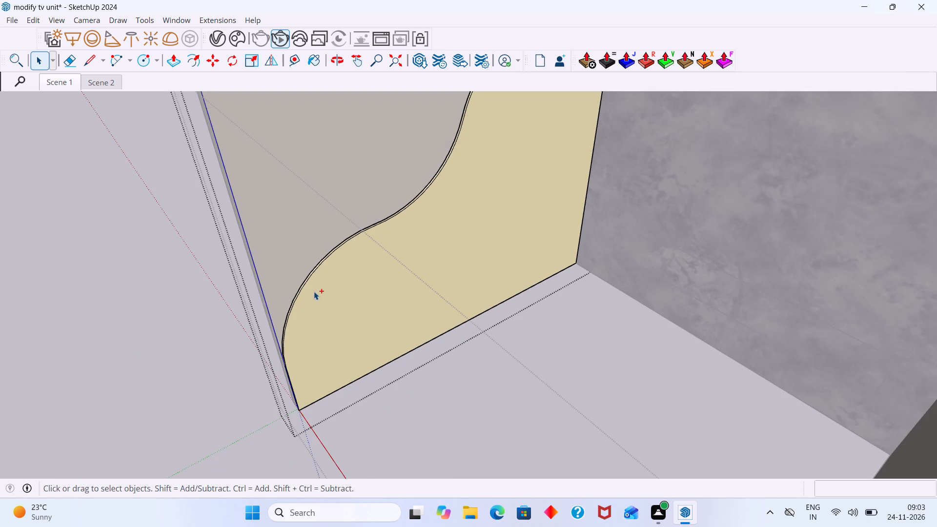
# Undo the panel's extrusion back to a flat curved outline on the side wall.
pyautogui.hotkey('ctrl', 'z')
pyautogui.hotkey('ctrl', 'z')
pyautogui.hotkey('ctrl', 'z')
pyautogui.hotkey('ctrl', 'z')
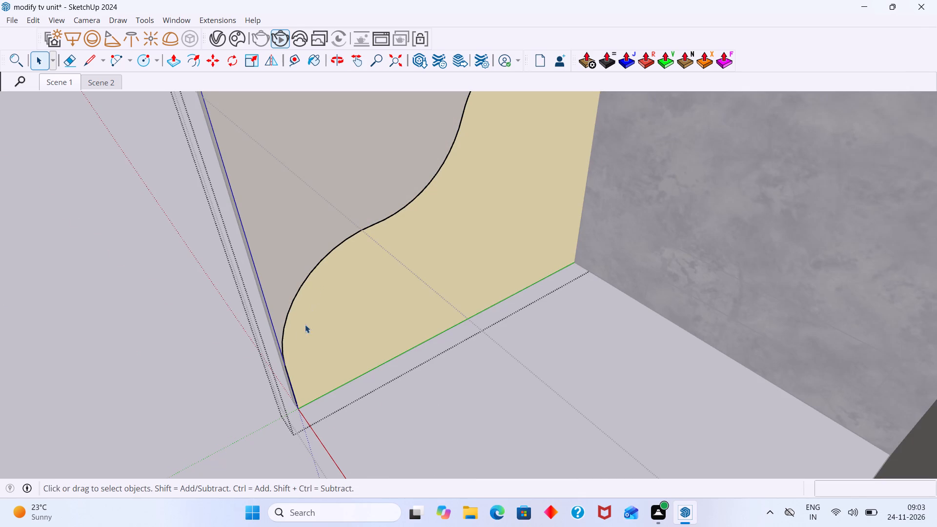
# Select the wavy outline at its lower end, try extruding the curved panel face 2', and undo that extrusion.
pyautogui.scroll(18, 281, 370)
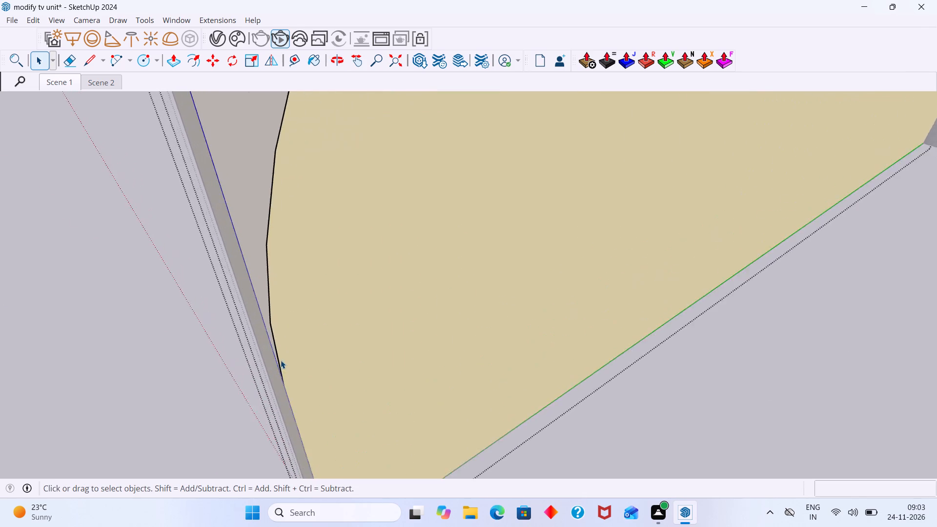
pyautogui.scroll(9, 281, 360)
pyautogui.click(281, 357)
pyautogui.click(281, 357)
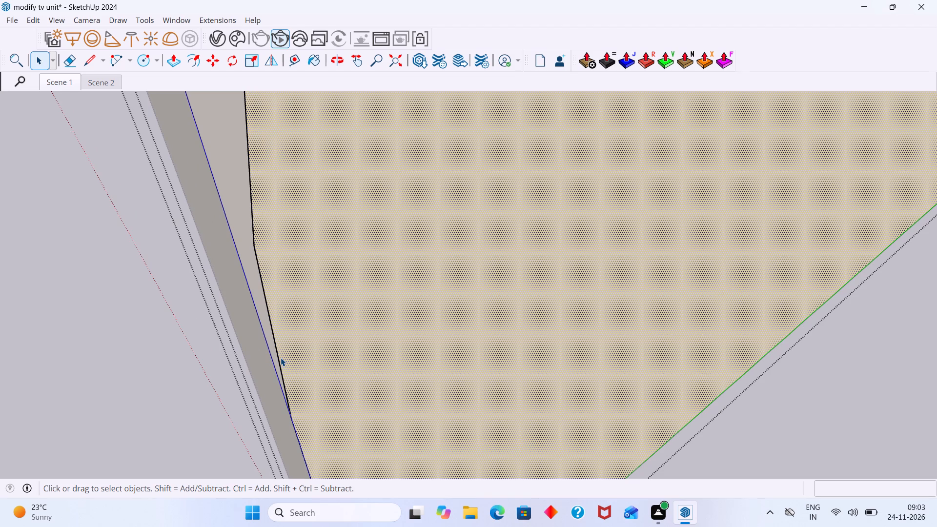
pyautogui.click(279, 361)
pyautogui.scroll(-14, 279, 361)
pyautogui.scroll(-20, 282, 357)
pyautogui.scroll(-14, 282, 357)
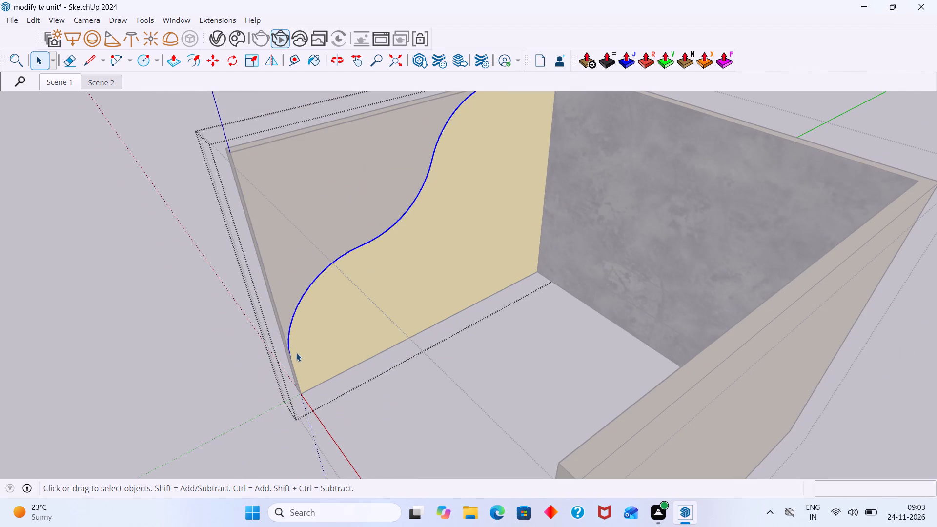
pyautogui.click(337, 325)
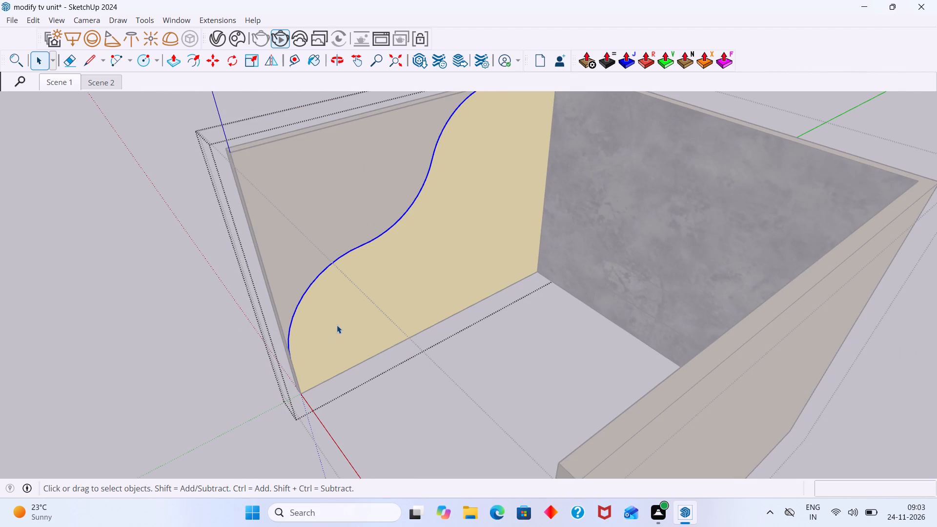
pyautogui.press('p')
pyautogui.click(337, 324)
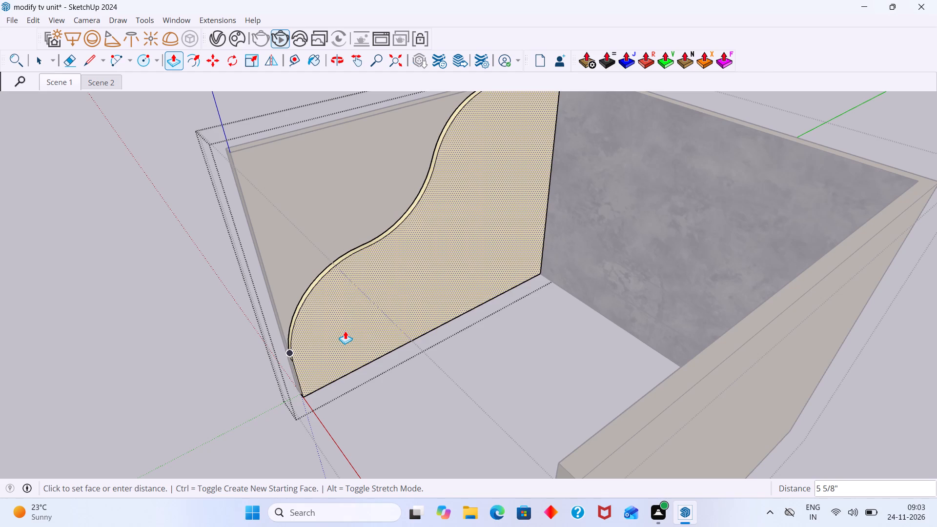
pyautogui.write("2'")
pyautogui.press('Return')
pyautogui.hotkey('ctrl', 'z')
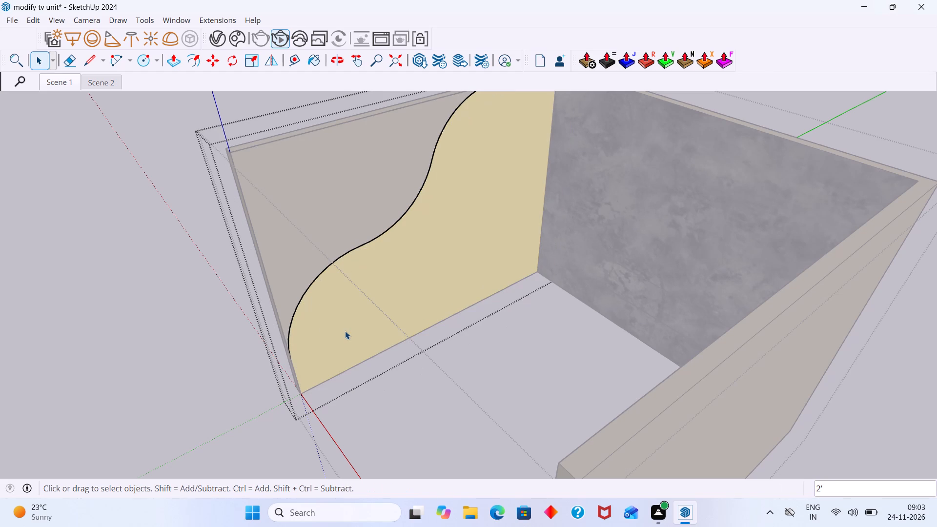
# Extrude the curved panel face on the side wall 2" with Push/Pull.
pyautogui.click(329, 322)
pyautogui.press('p')
pyautogui.click(329, 322)
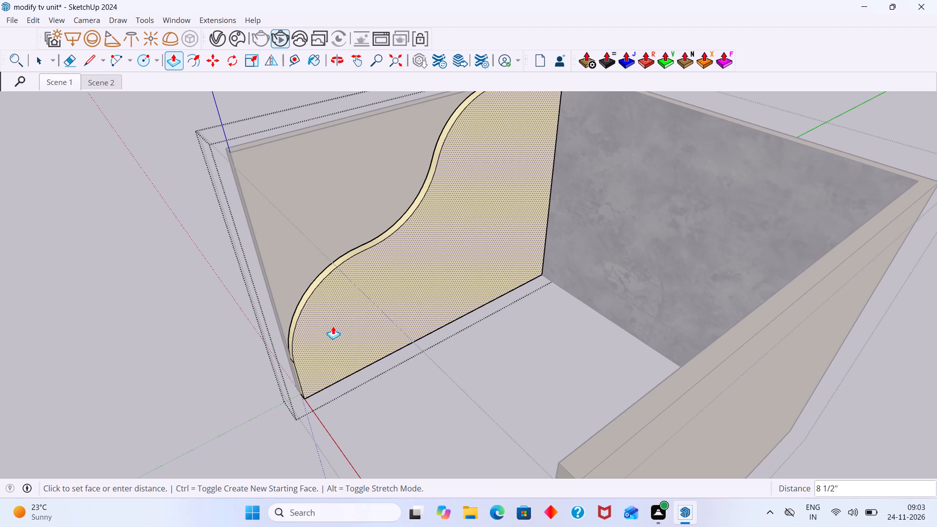
pyautogui.write('2"')
pyautogui.press('Return')
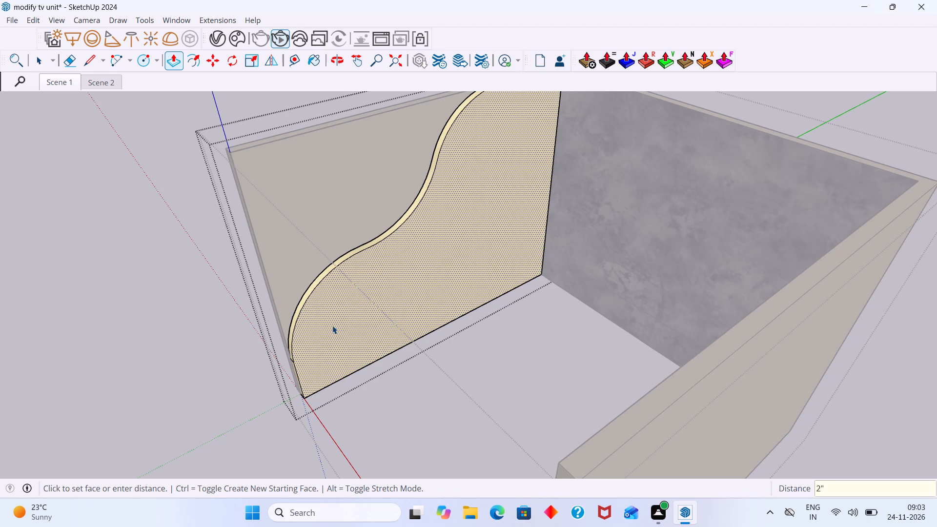
pyautogui.press('space')
# Copy the curved side's back edge about 15/16" across the panel's thickness to split that side into two strips.
pyautogui.moveTo(295, 350); pyautogui.dragTo(379, 354, button='middle')
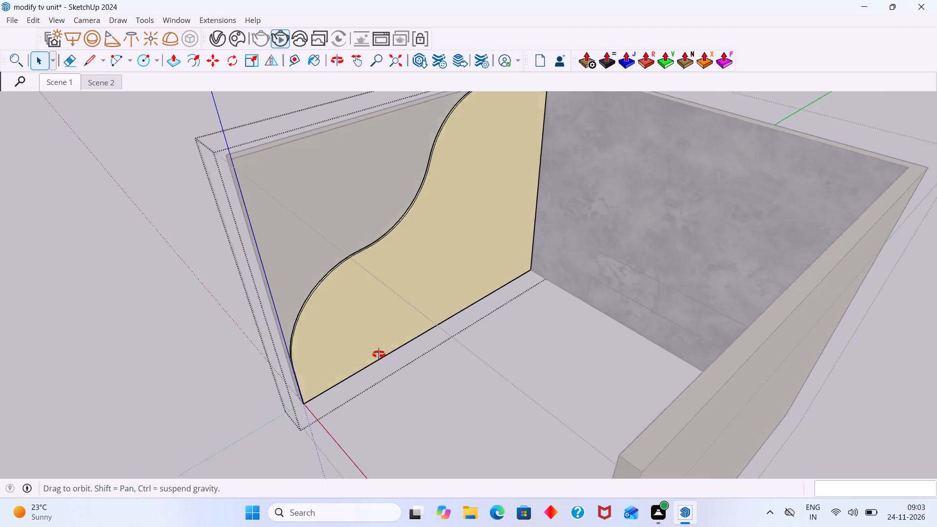
pyautogui.moveTo(379, 354); pyautogui.dragTo(460, 346, button='middle')
pyautogui.scroll(8, 339, 324)
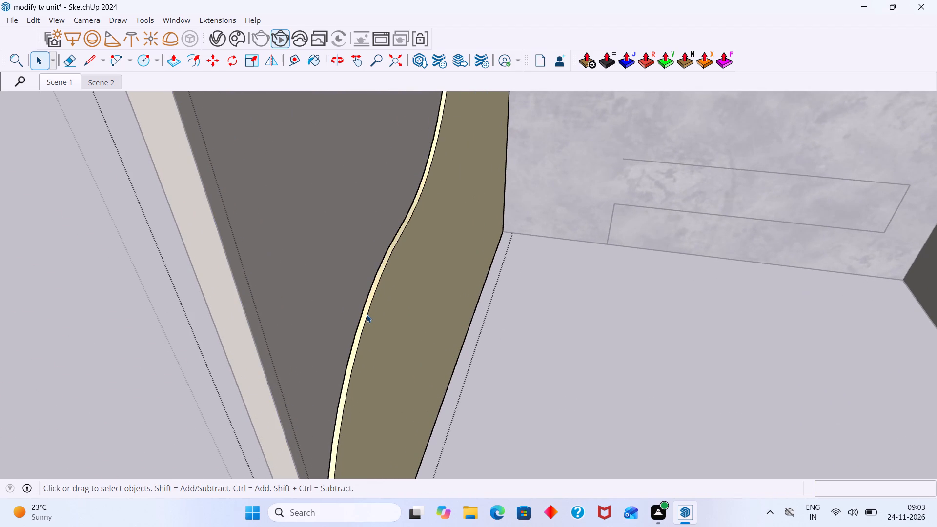
pyautogui.scroll(8, 366, 316)
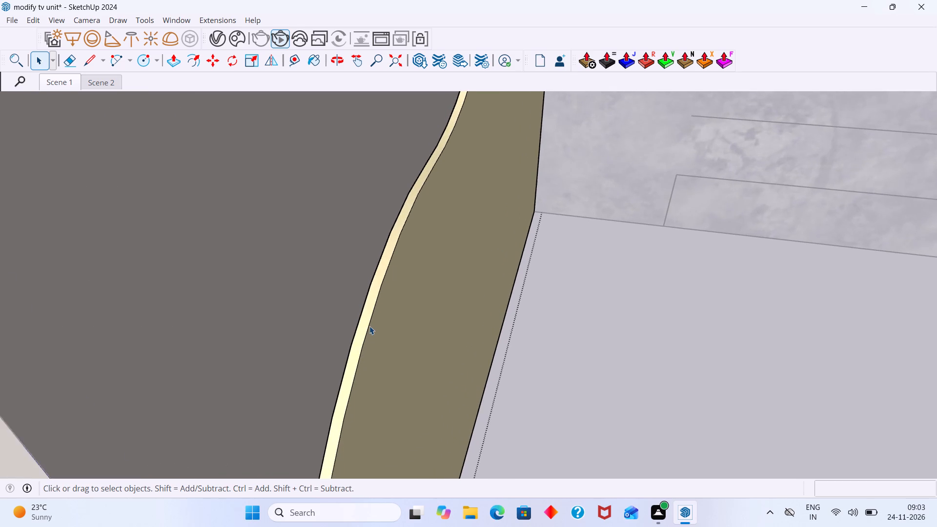
pyautogui.scroll(15, 369, 326)
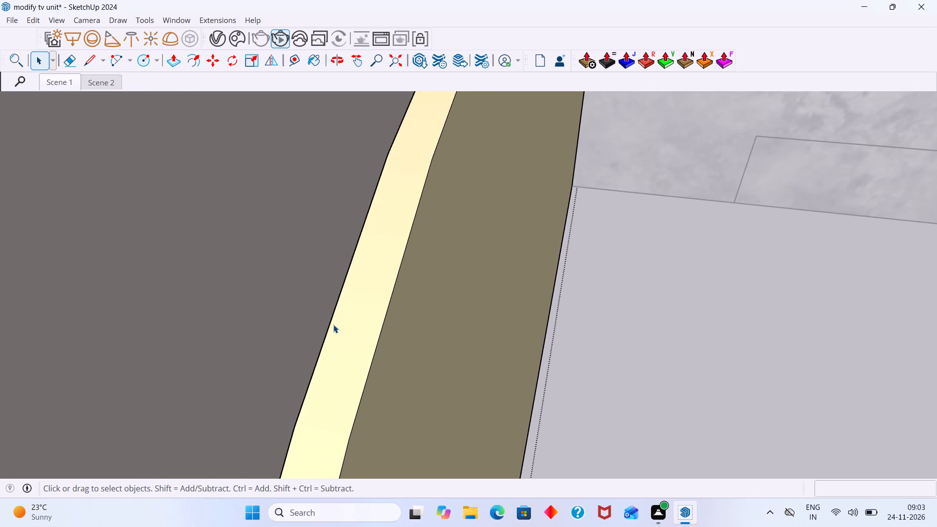
pyautogui.click(330, 323)
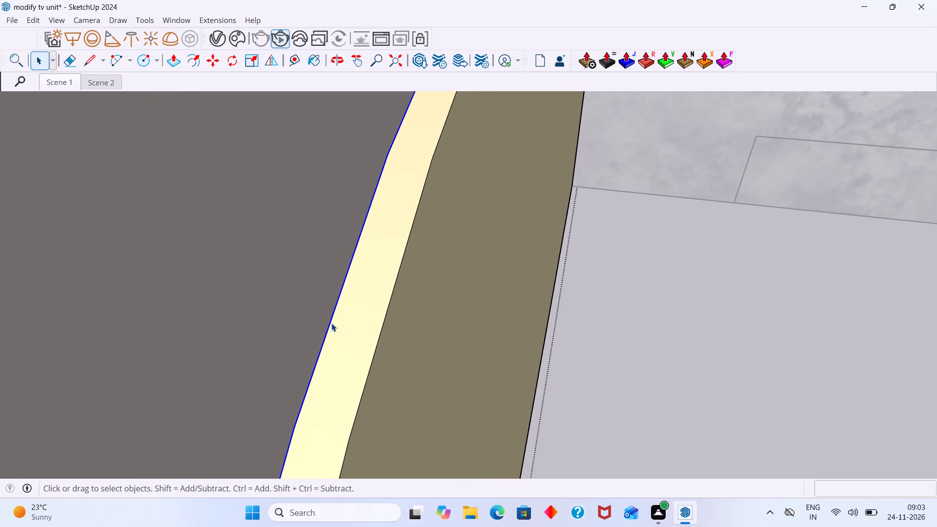
pyautogui.press('m')
pyautogui.click(332, 323)
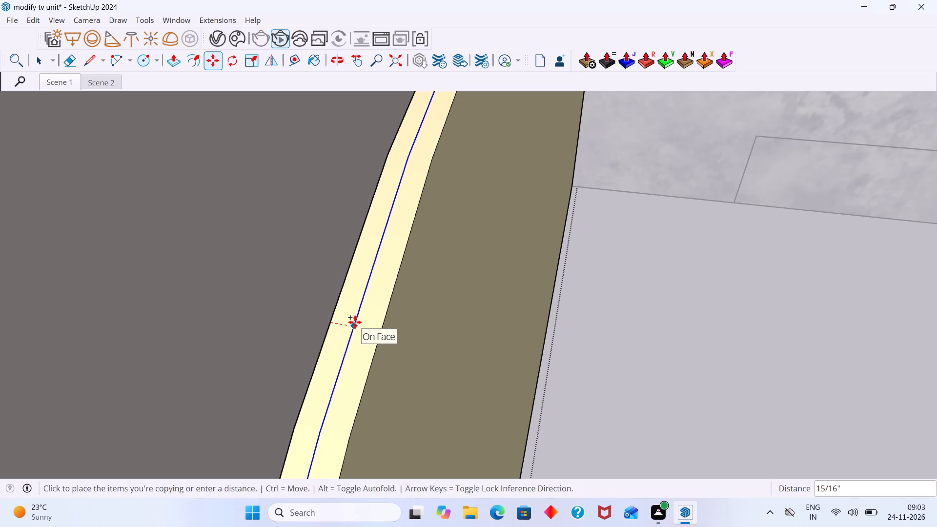
pyautogui.click(354, 322)
pyautogui.press('space')
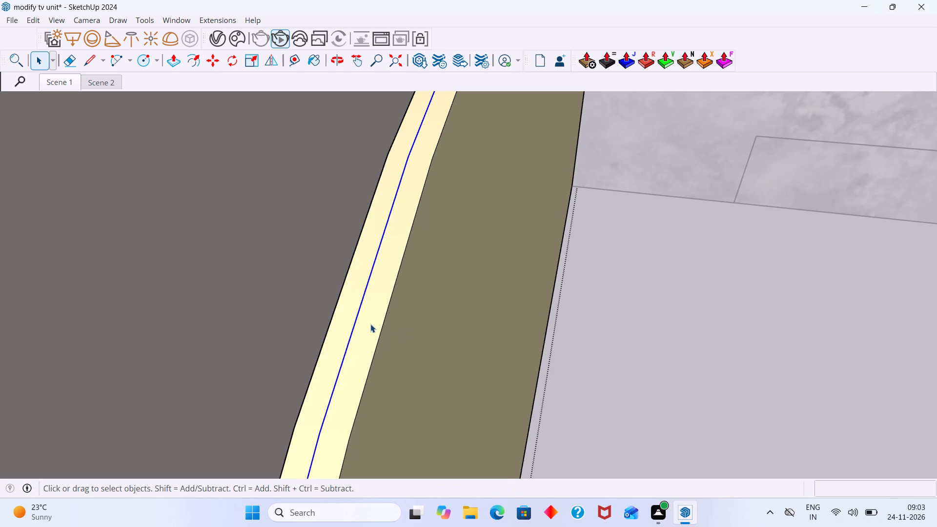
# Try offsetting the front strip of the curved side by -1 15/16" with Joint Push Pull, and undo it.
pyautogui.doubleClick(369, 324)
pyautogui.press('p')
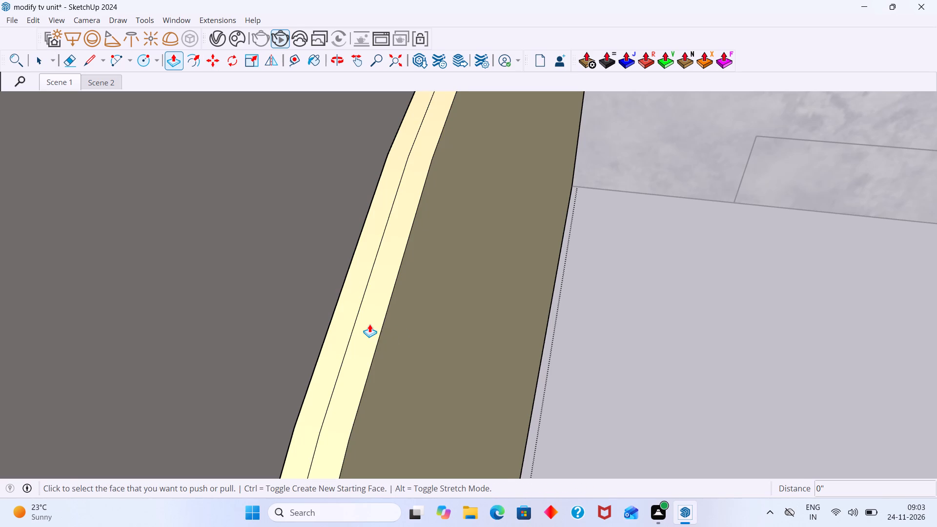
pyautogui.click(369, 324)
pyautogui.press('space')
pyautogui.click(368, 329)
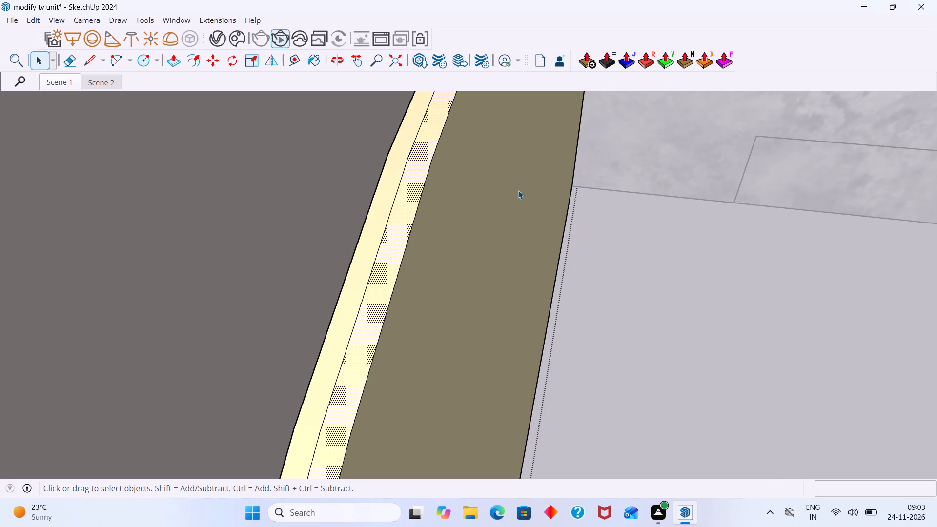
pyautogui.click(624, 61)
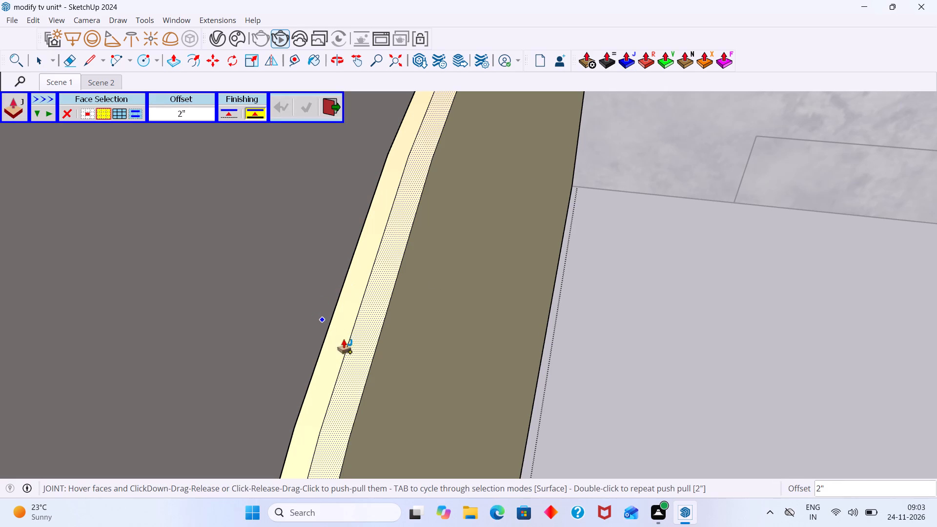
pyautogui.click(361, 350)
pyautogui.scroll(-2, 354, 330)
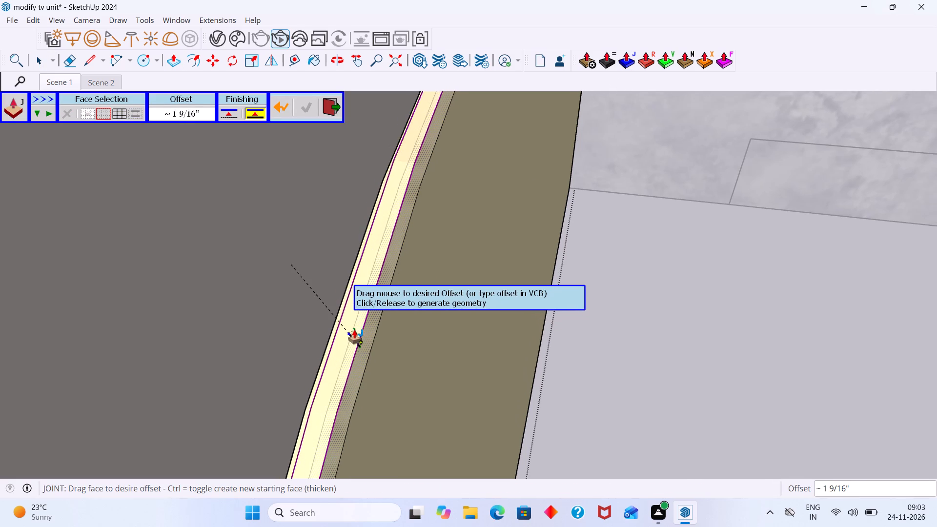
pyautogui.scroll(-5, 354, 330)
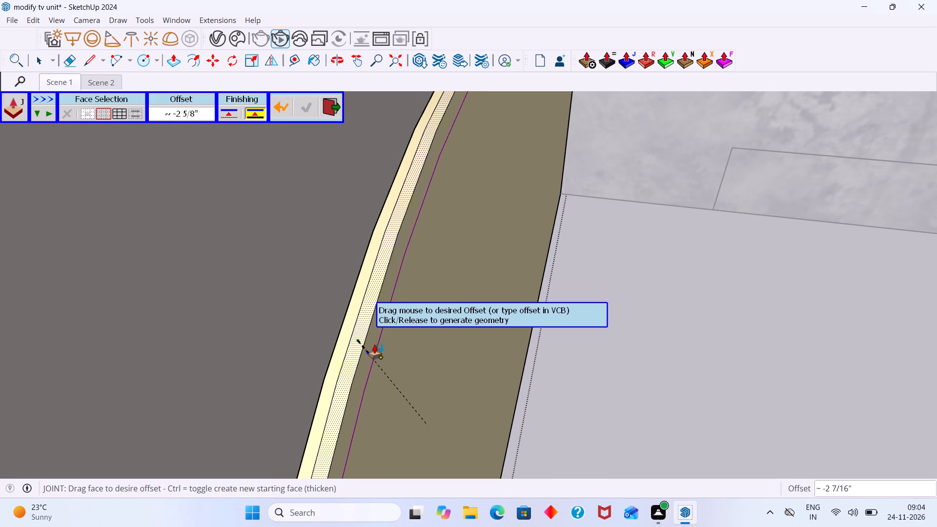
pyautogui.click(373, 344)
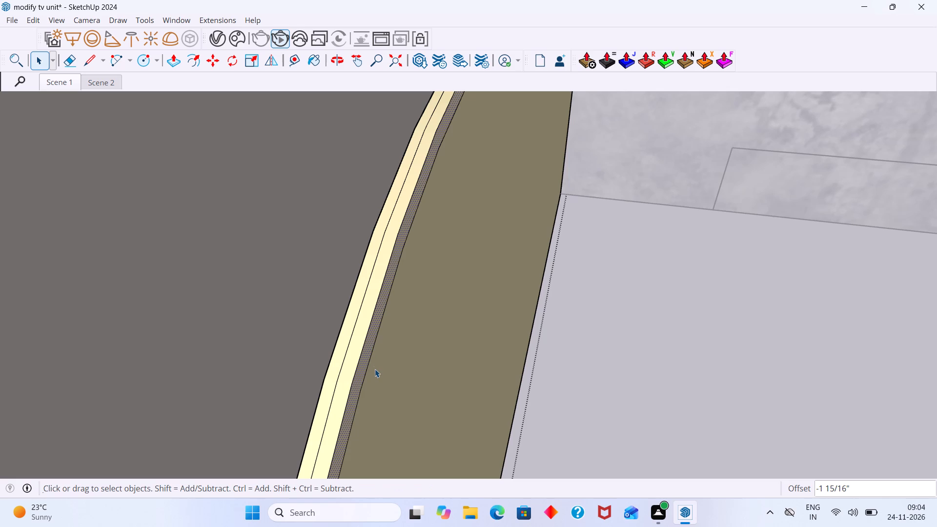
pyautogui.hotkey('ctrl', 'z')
# Extrude the front strip of the panel's curved side outward 2" with Joint Push Pull.
pyautogui.click(353, 369)
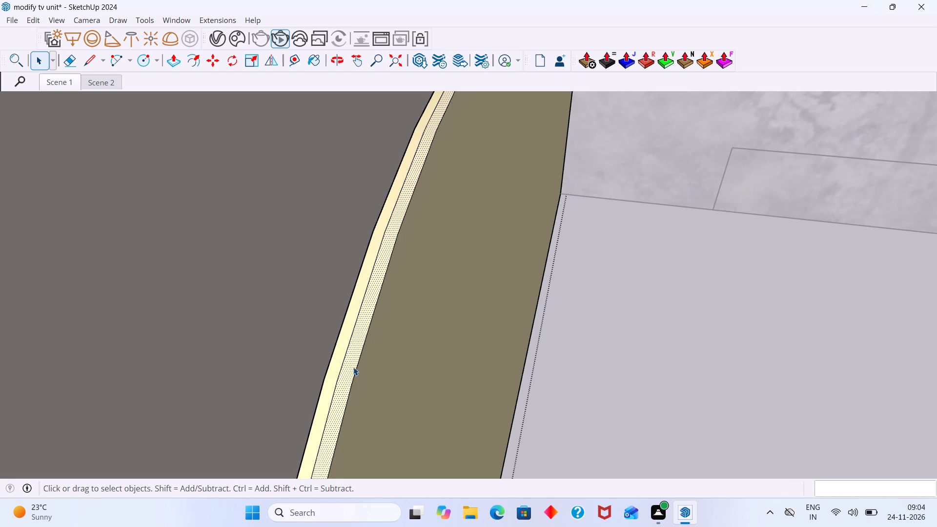
pyautogui.click(628, 67)
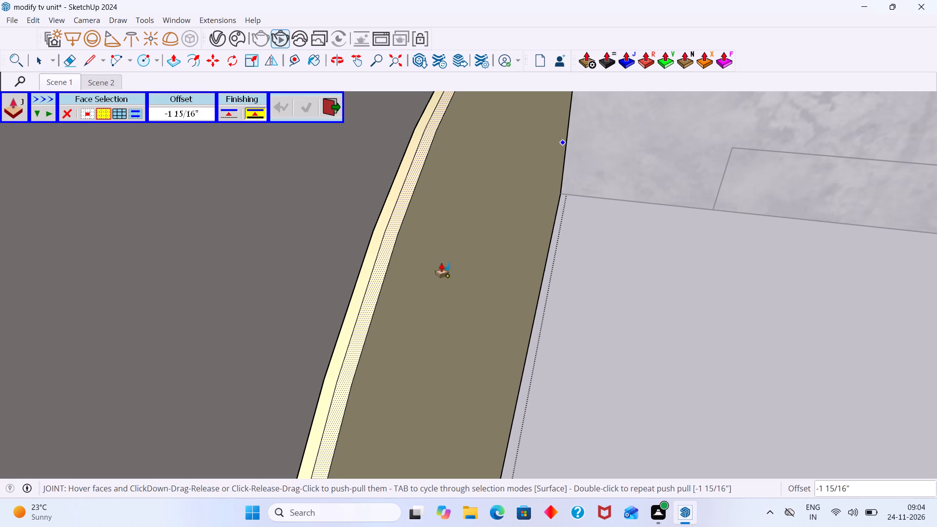
pyautogui.scroll(6, 364, 326)
pyautogui.click(364, 326)
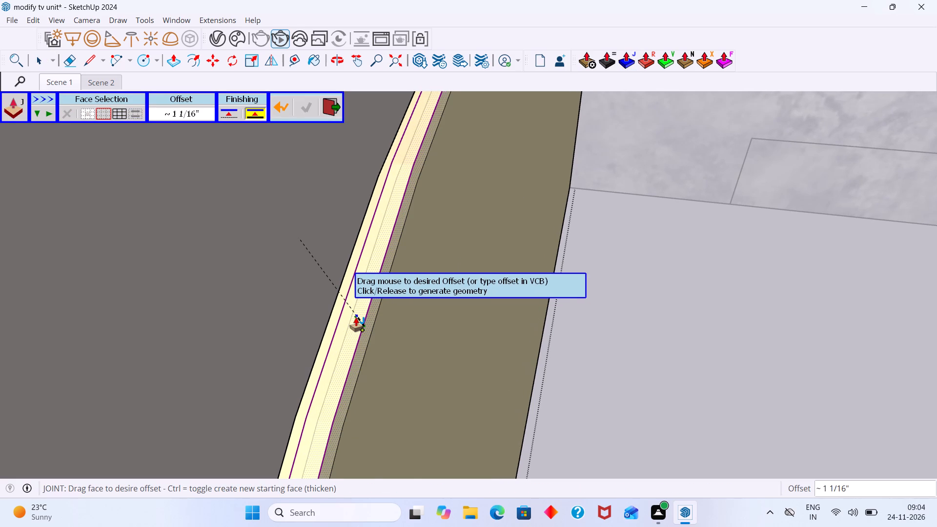
pyautogui.write('2"')
pyautogui.press('Return')
pyautogui.press('space')
# Inspect the extruded lip along the curve and at its lower end, where it meets the straight vertical edge.
pyautogui.scroll(-20, 356, 323)
pyautogui.scroll(-3, 356, 323)
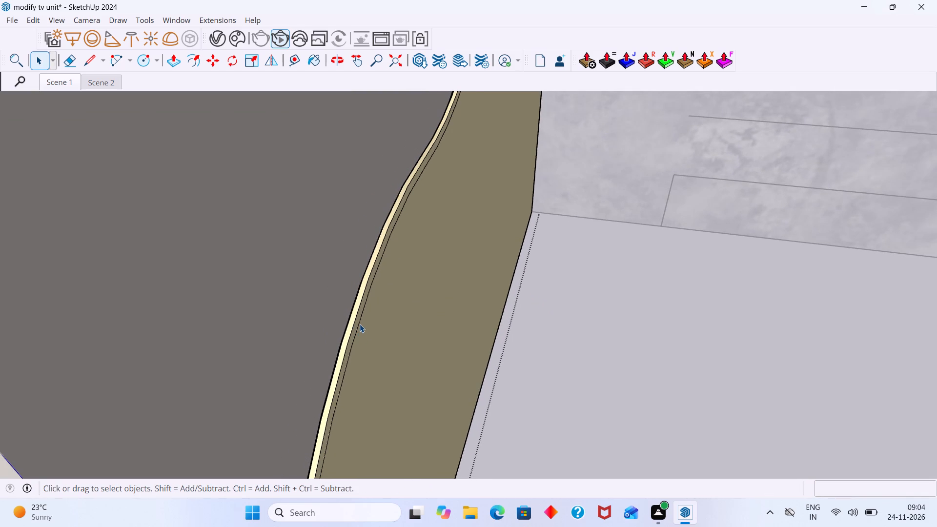
pyautogui.scroll(-2, 252, 321)
pyautogui.moveTo(295, 347); pyautogui.dragTo(252, 337, button='middle')
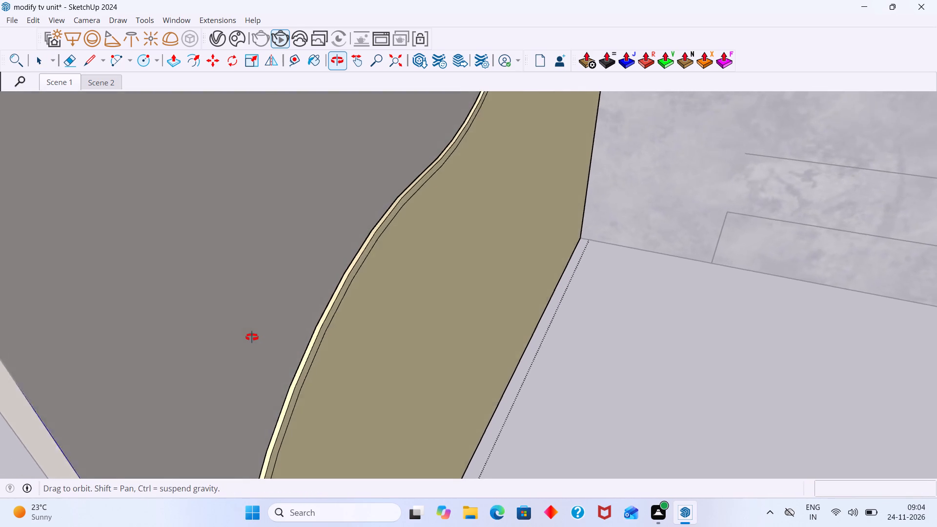
pyautogui.moveTo(252, 337); pyautogui.dragTo(254, 340, button='middle')
pyautogui.scroll(-20, 295, 325)
pyautogui.scroll(-1, 295, 325)
pyautogui.scroll(4, 281, 437)
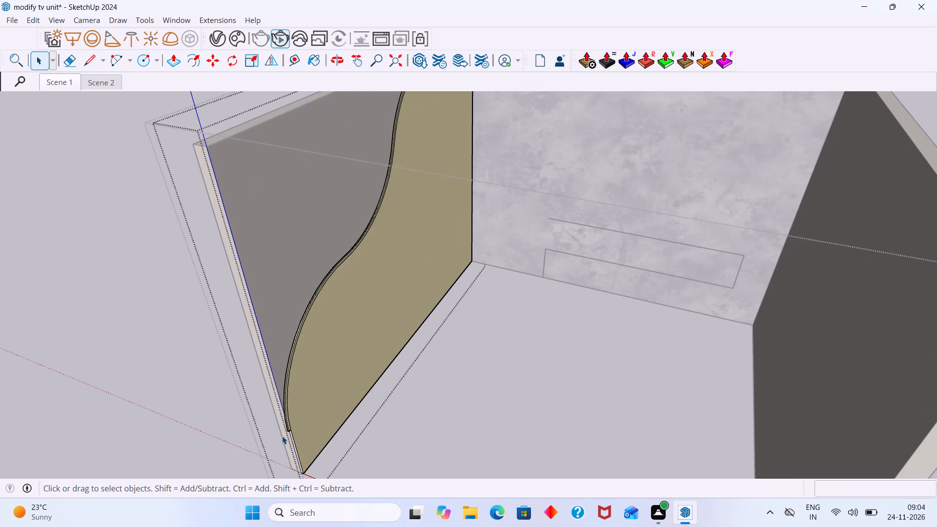
pyautogui.scroll(12, 282, 435)
pyautogui.keyDown('shift'); pyautogui.moveTo(292, 415); pyautogui.dragTo(288, 337, button='middle'); pyautogui.keyUp('shift')
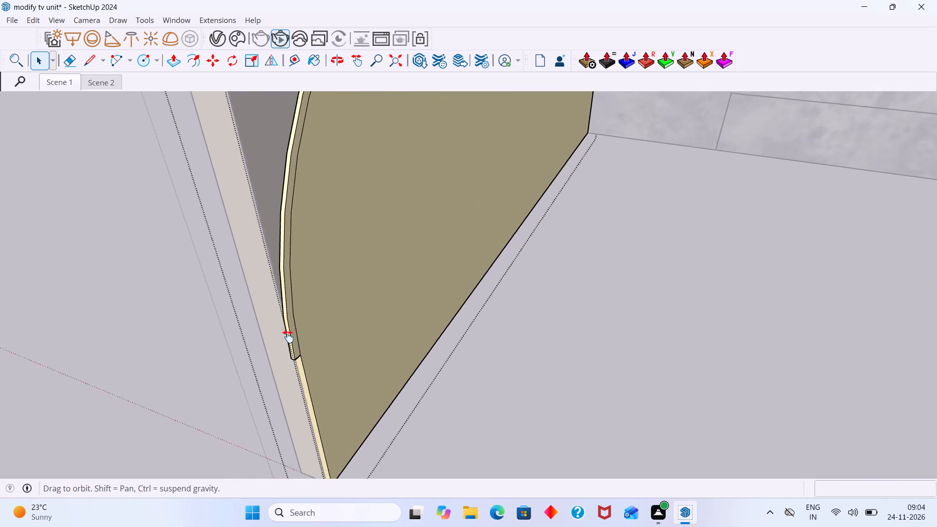
pyautogui.keyDown('shift'); pyautogui.moveTo(288, 337); pyautogui.dragTo(287, 308, button='middle'); pyautogui.keyUp('shift')
pyautogui.scroll(7, 290, 313)
pyautogui.moveTo(295, 324); pyautogui.dragTo(344, 325, button='middle')
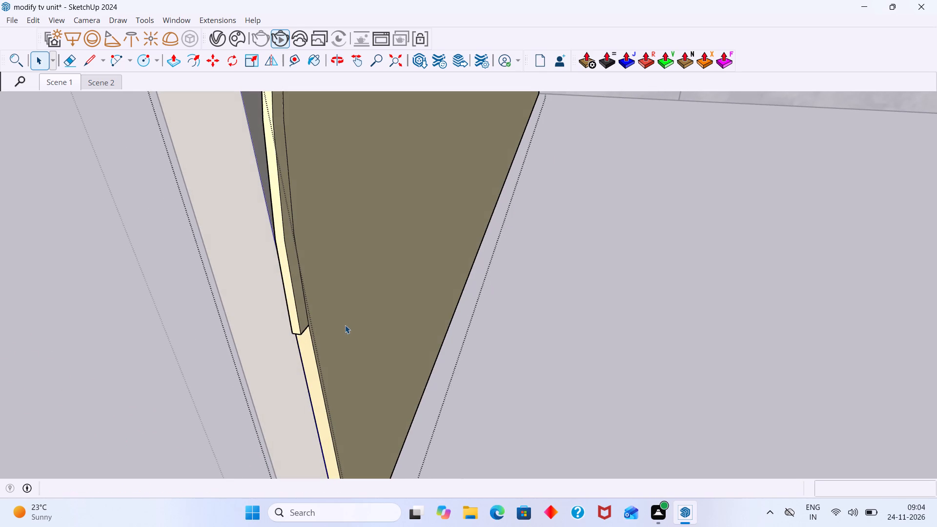
# Undo the 2" lip, the copied edge and the raised panel's extrusion, back to the flat curve on the side wall.
pyautogui.hotkey('ctrl', 'z')
pyautogui.hotkey('ctrl', 'z')
pyautogui.hotkey('ctrl', 'z')
pyautogui.hotkey('ctrl', 'z')
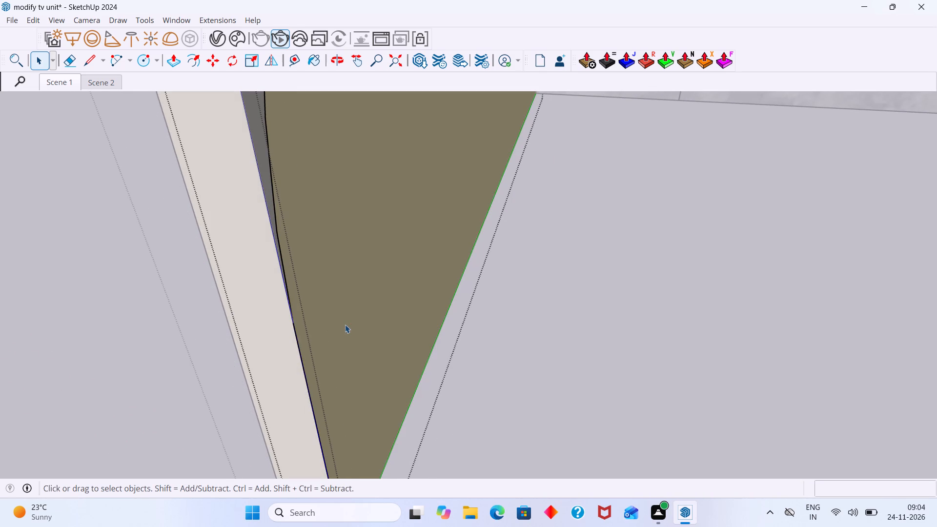
# Examine the flat curve on the side wall, especially its lower end where it meets the wall's vertical edge.
pyautogui.scroll(-4, 342, 324)
pyautogui.moveTo(322, 329); pyautogui.dragTo(143, 354, button='middle')
pyautogui.scroll(-2, 281, 321)
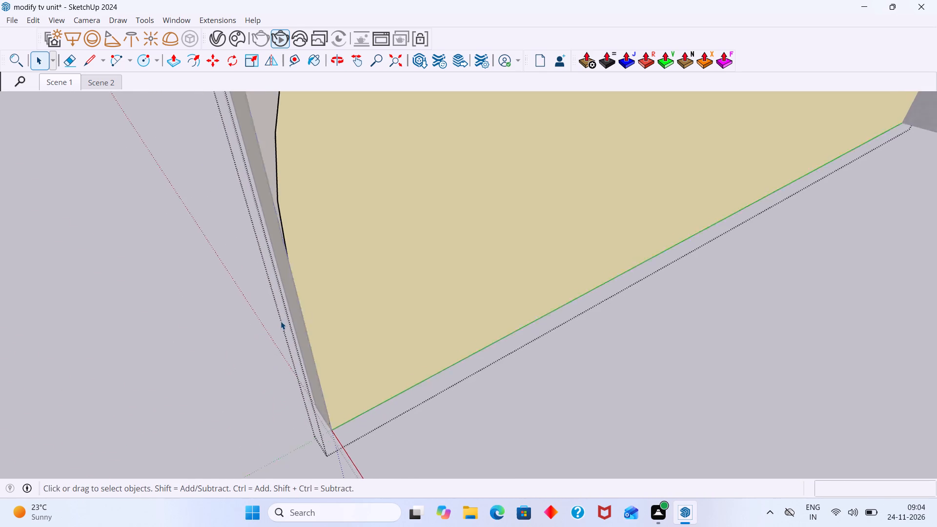
pyautogui.scroll(-14, 281, 321)
pyautogui.keyDown('shift'); pyautogui.moveTo(314, 328); pyautogui.dragTo(286, 393, button='middle'); pyautogui.keyUp('shift')
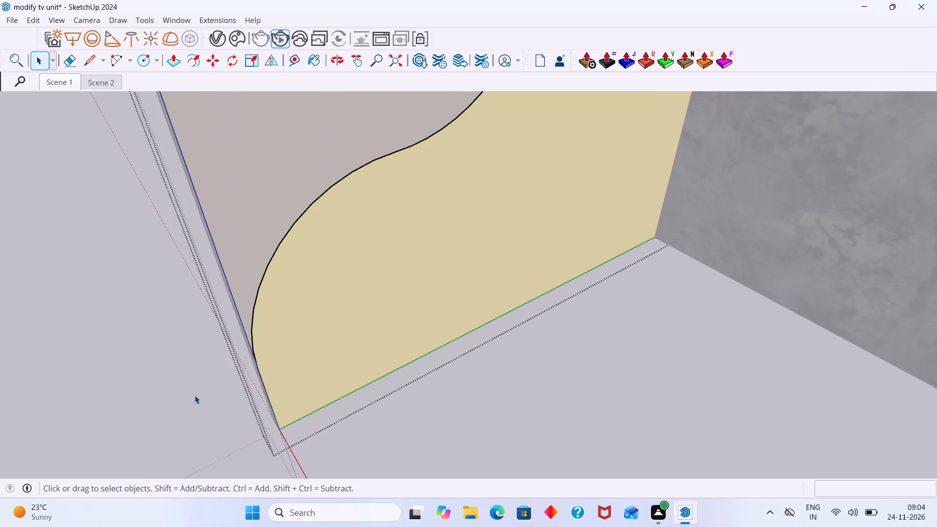
pyautogui.click(165, 400)
pyautogui.scroll(-7, 245, 366)
pyautogui.click(265, 301)
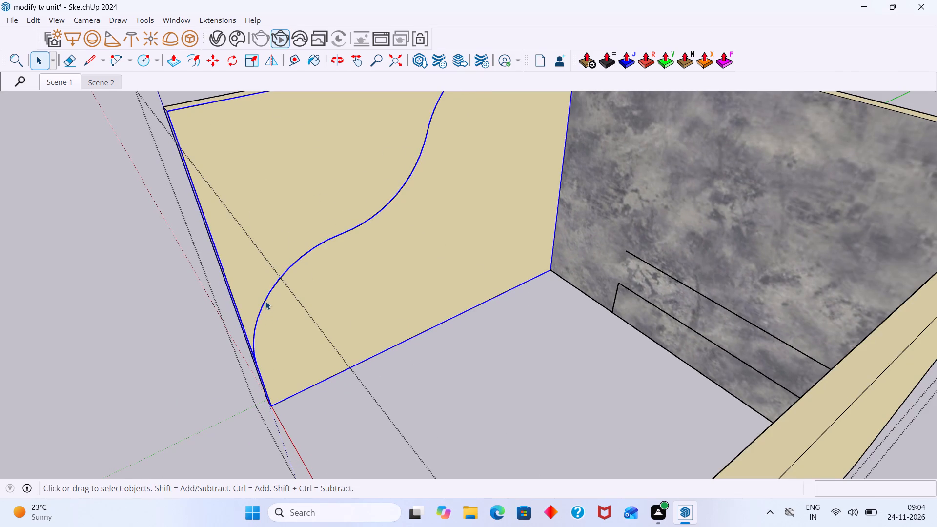
pyautogui.tripleClick(265, 305)
pyautogui.scroll(-2, 277, 307)
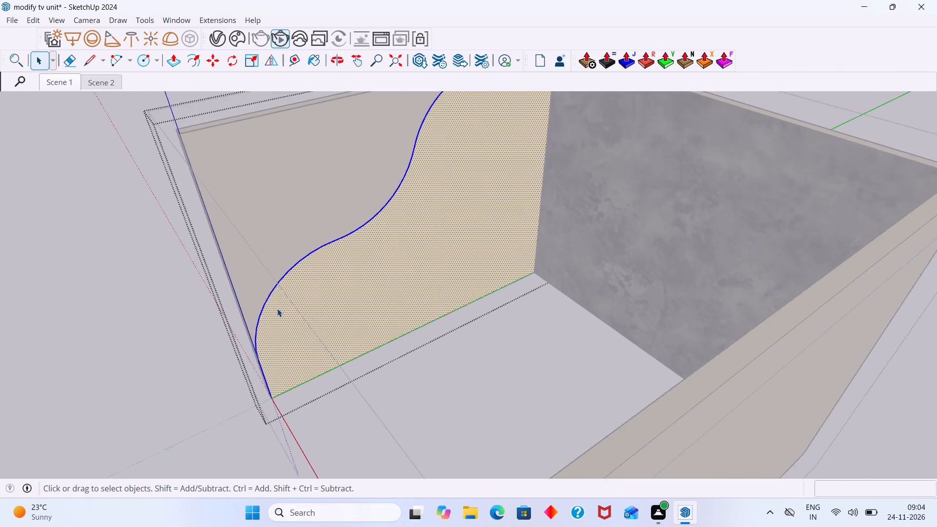
pyautogui.scroll(-6, 277, 308)
pyautogui.click(196, 389)
pyautogui.scroll(10, 255, 354)
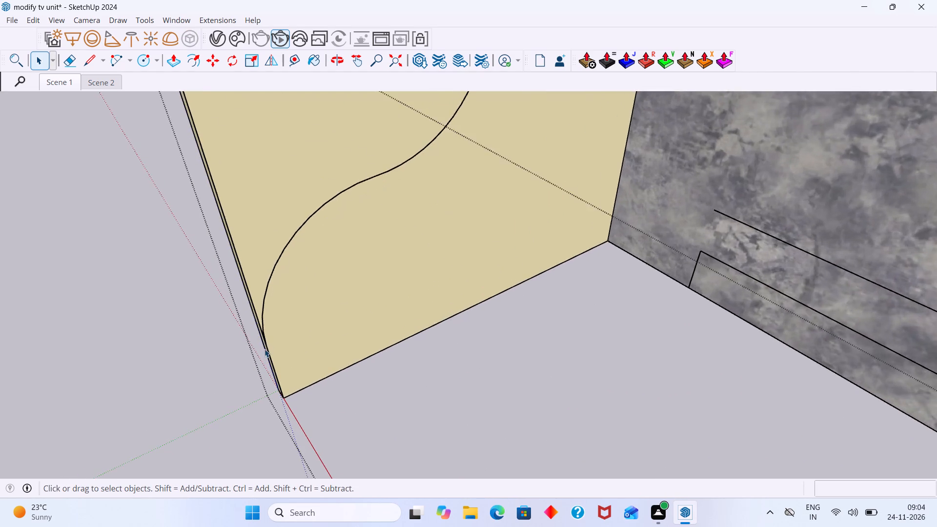
pyautogui.scroll(8, 265, 349)
pyautogui.click(269, 352)
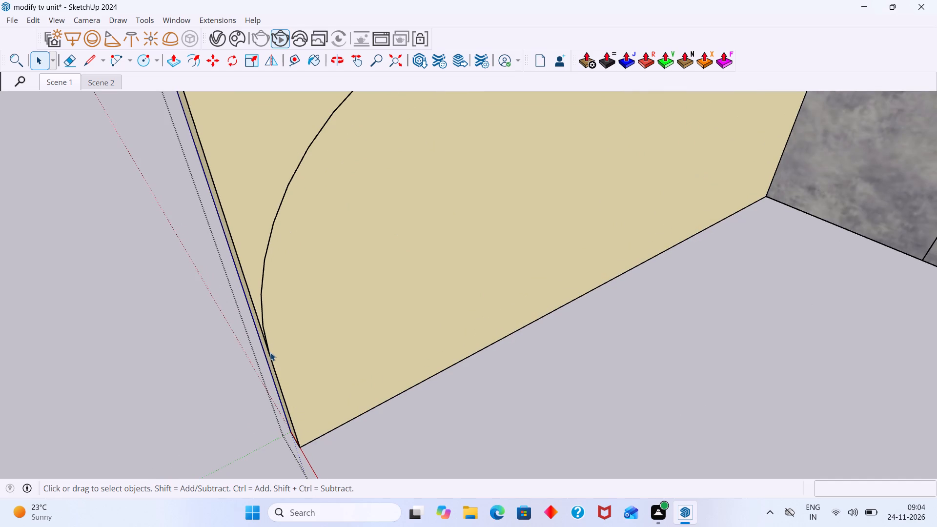
pyautogui.click(270, 353)
pyautogui.click(271, 357)
pyautogui.click(271, 362)
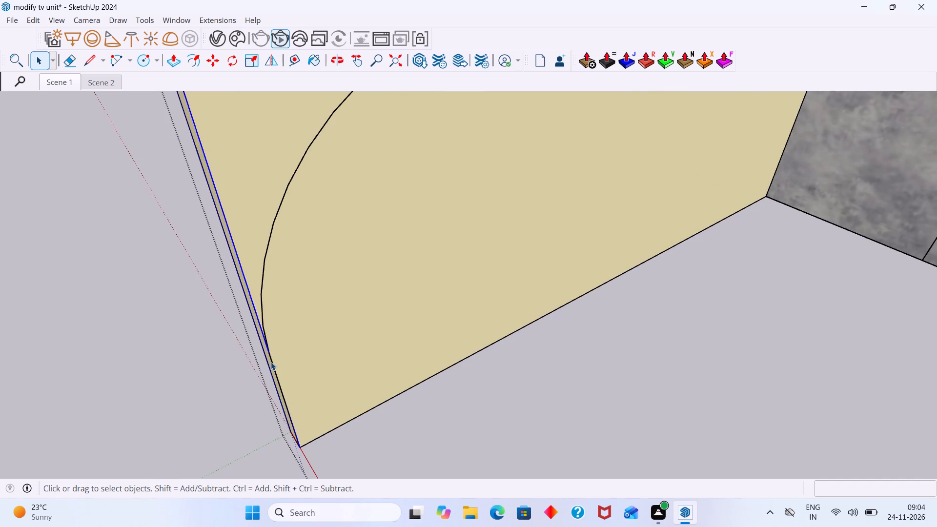
pyautogui.scroll(7, 265, 341)
pyautogui.moveTo(287, 418); pyautogui.dragTo(302, 384, button='middle')
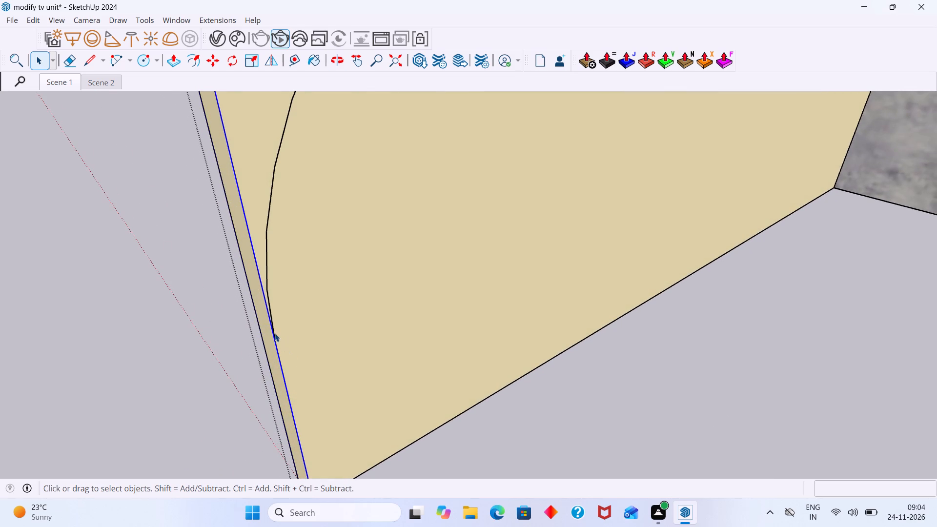
pyautogui.scroll(-4, 274, 333)
pyautogui.press('space')
pyautogui.click(158, 379)
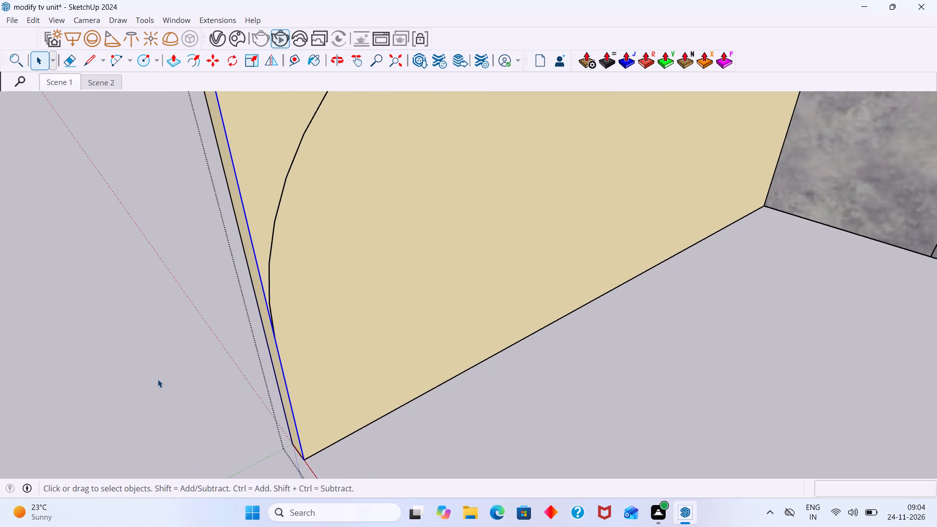
pyautogui.scroll(1, 277, 347)
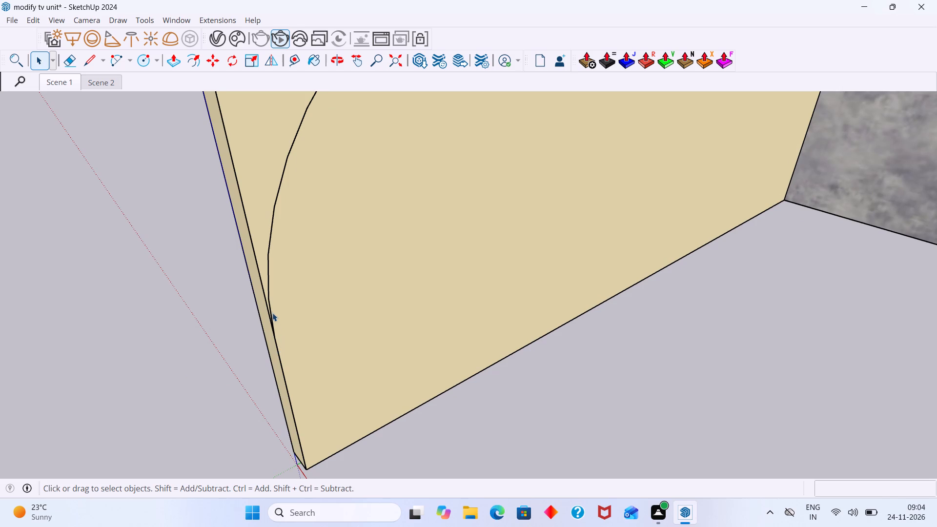
pyautogui.scroll(-20, 272, 312)
pyautogui.scroll(-9, 272, 312)
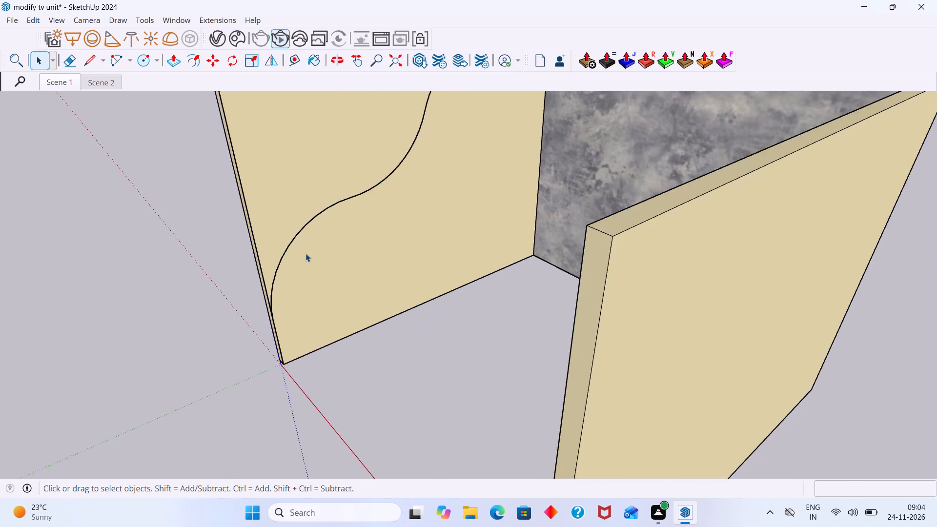
pyautogui.scroll(-4, 306, 253)
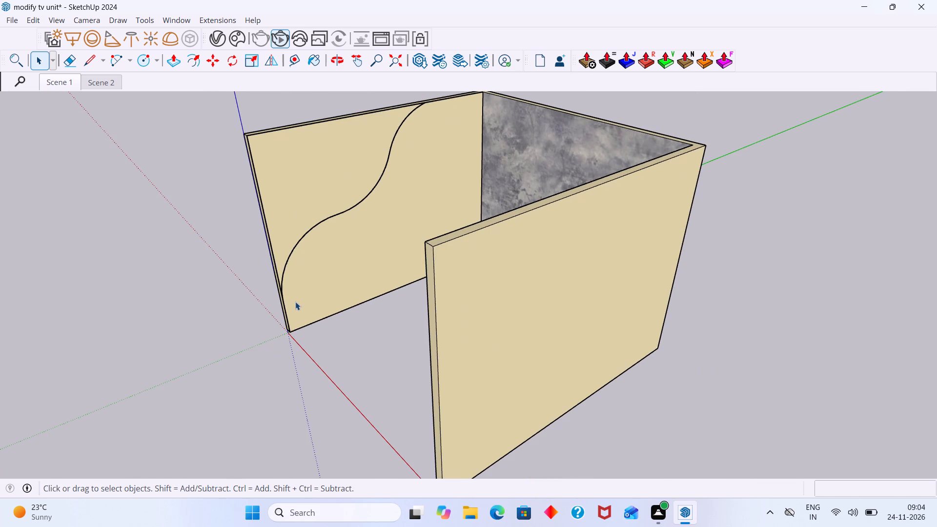
pyautogui.scroll(9, 295, 302)
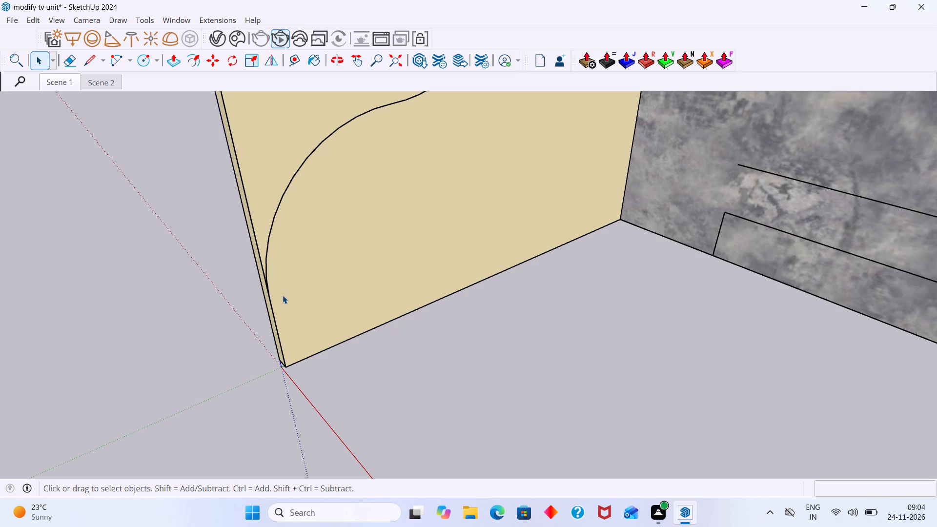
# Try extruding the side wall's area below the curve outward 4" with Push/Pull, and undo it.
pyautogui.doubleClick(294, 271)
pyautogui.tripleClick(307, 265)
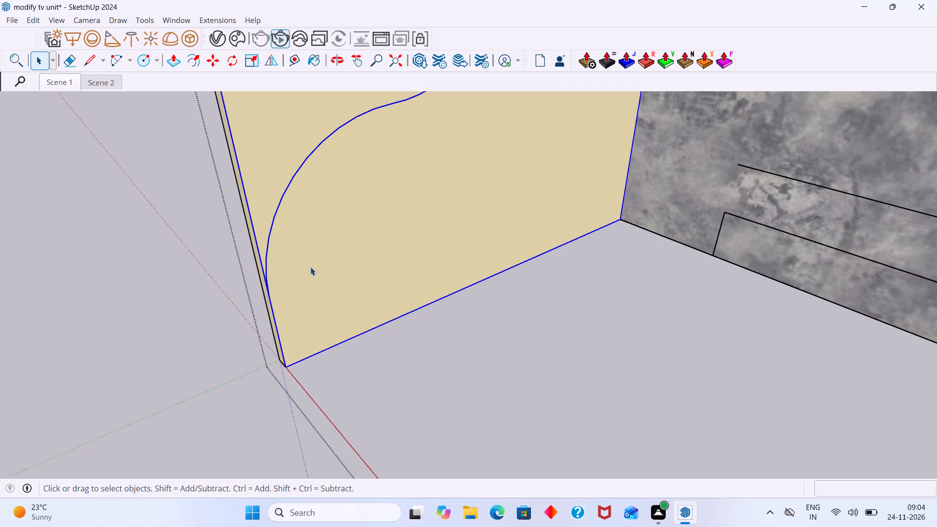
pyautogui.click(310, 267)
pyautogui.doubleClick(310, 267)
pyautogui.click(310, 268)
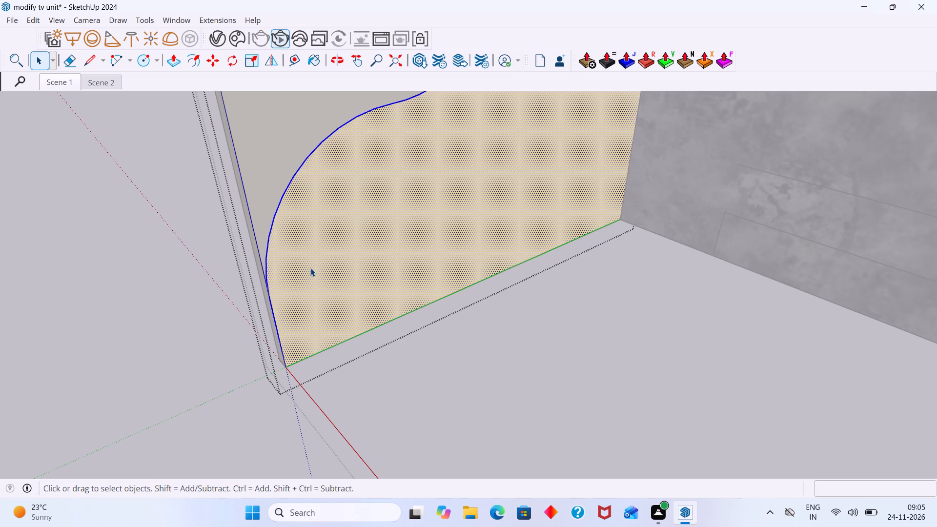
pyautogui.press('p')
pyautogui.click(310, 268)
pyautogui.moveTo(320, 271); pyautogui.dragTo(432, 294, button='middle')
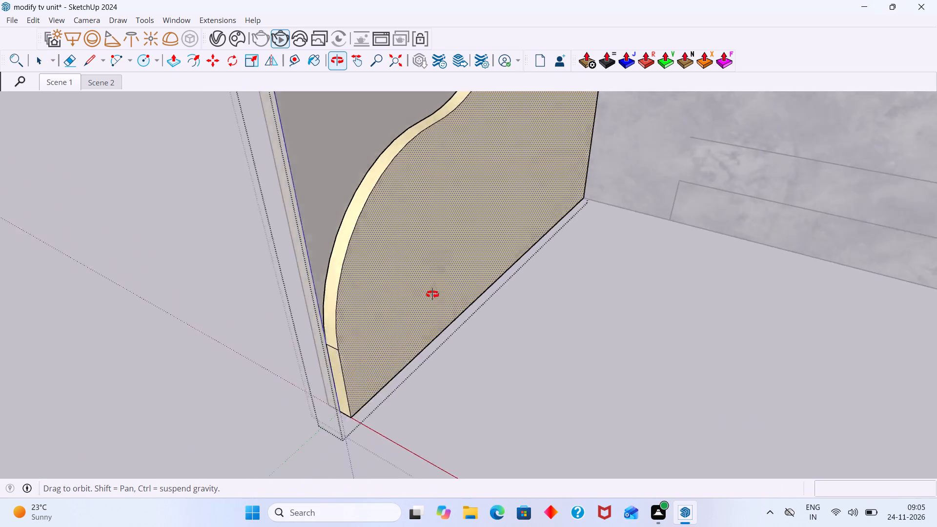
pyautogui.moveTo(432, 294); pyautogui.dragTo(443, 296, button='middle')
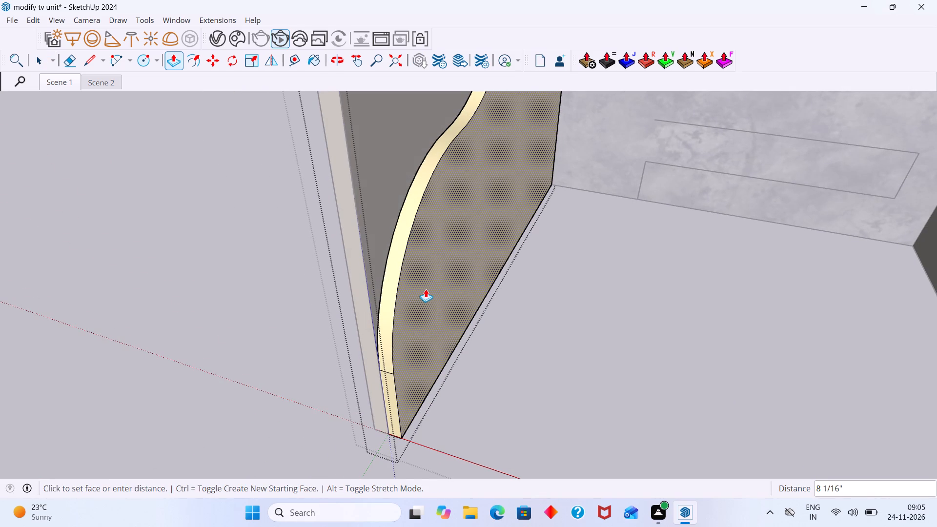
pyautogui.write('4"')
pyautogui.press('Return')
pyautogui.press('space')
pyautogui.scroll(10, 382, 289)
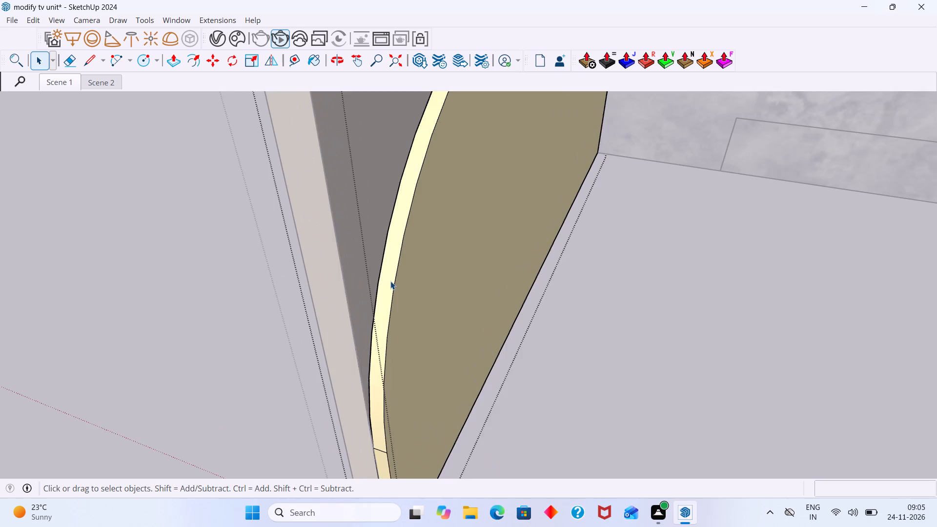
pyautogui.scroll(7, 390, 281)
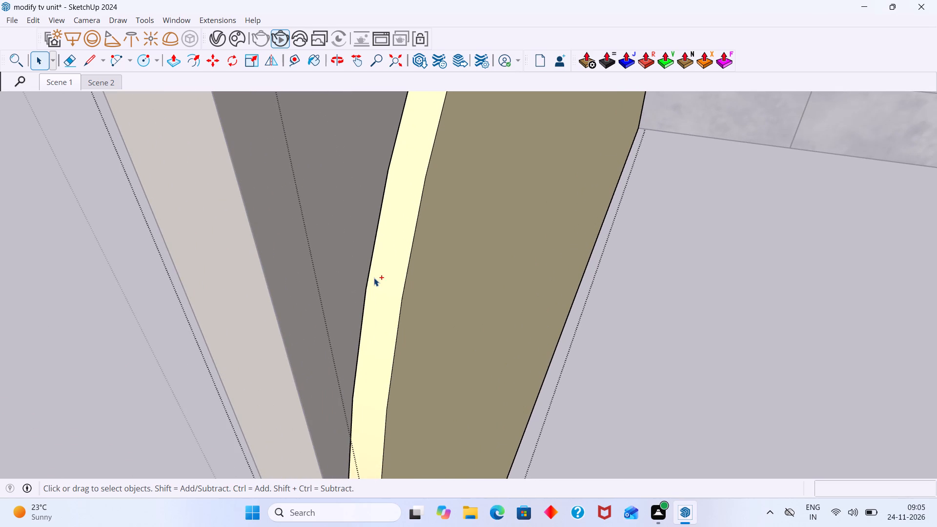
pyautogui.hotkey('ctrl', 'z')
# Extrude the side wall's area below the curve outward 18 mm with Push/Pull.
pyautogui.click(389, 276)
pyautogui.press('p')
pyautogui.click(389, 275)
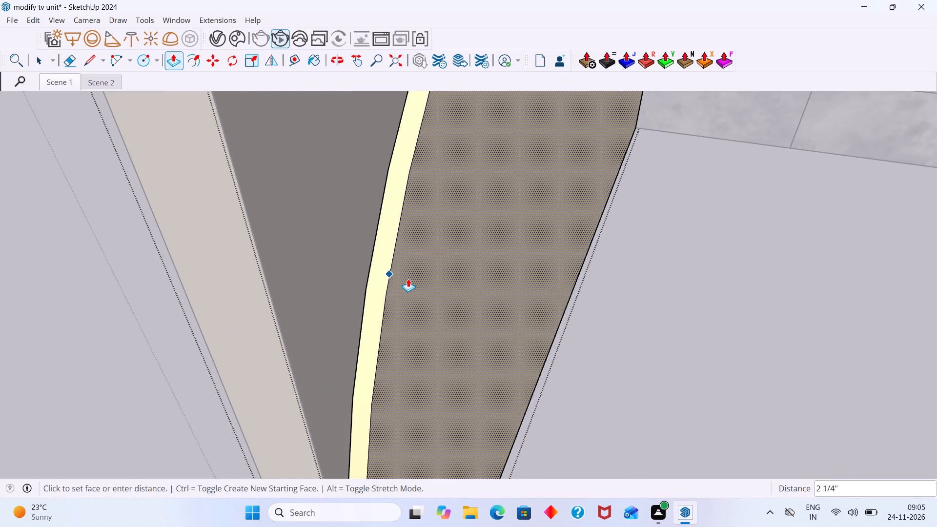
pyautogui.write('18')
pyautogui.write('mm')
pyautogui.press('Return')
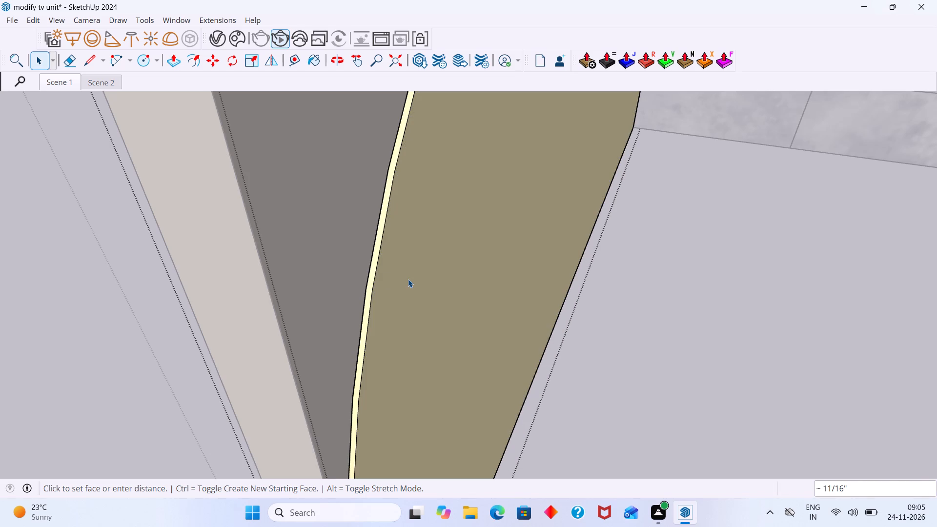
pyautogui.press('space')
# Copy the curved side's back edge about 3/8" across the panel's thickness to split that side into two strips.
pyautogui.scroll(16, 364, 246)
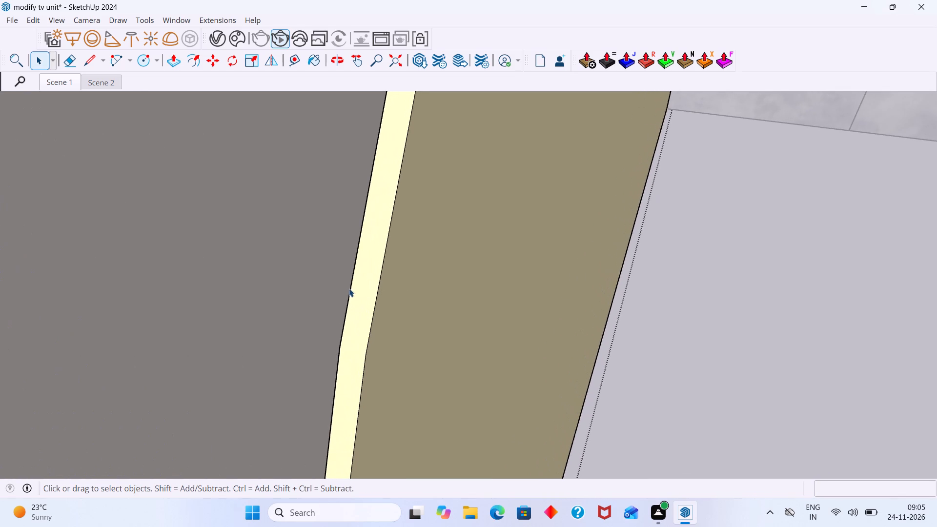
pyautogui.click(351, 288)
pyautogui.press('m')
pyautogui.click(351, 289)
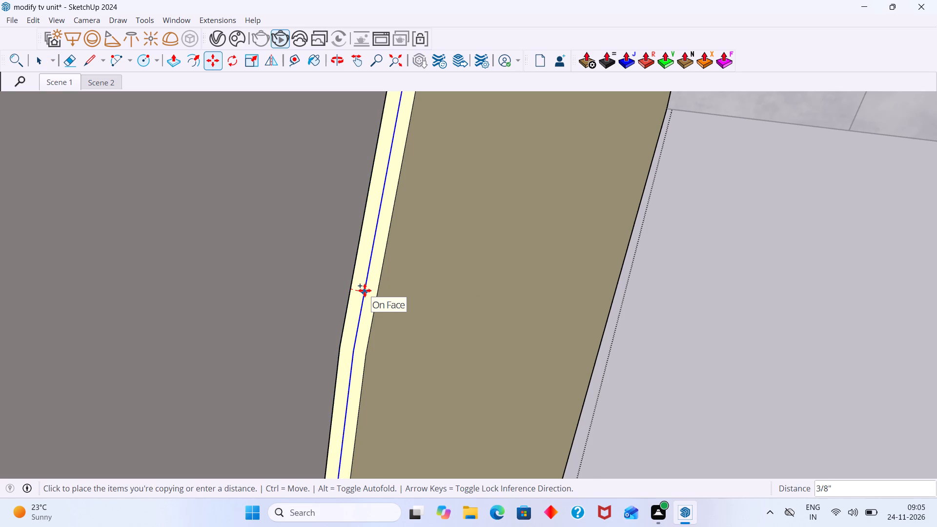
pyautogui.click(364, 290)
pyautogui.press('space')
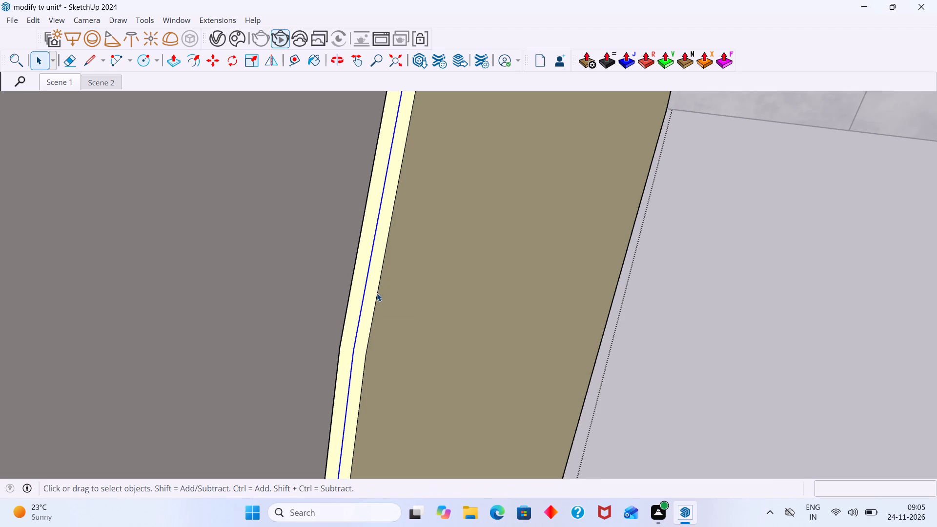
# Extrude the front strip of the panel's curved side outward 2" with Joint Push Pull.
pyautogui.click(370, 292)
pyautogui.scroll(1, 370, 292)
pyautogui.press('p')
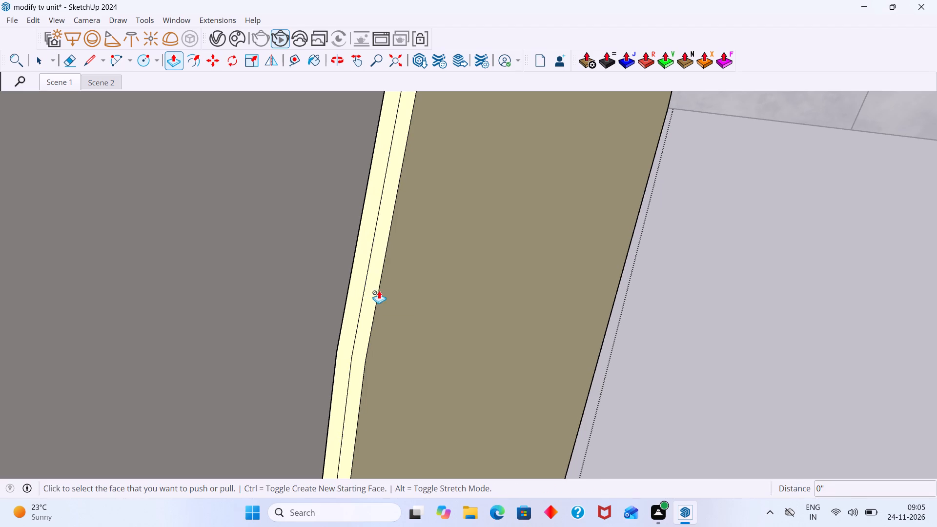
pyautogui.press('space')
pyautogui.click(363, 320)
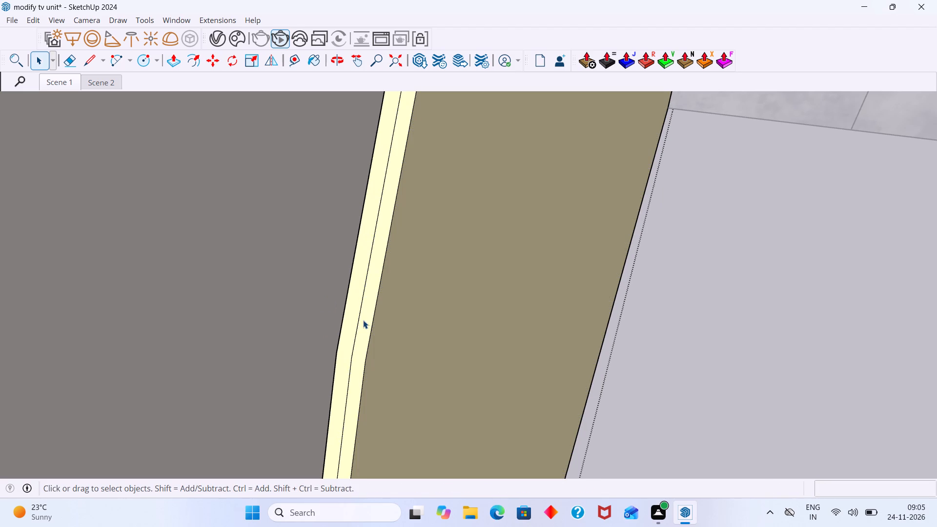
pyautogui.click(627, 62)
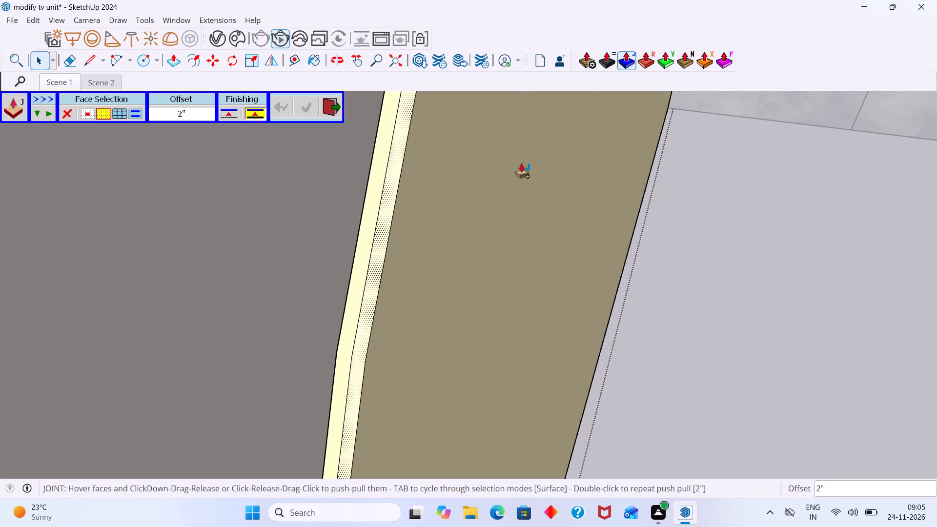
pyautogui.scroll(6, 366, 314)
pyautogui.click(366, 314)
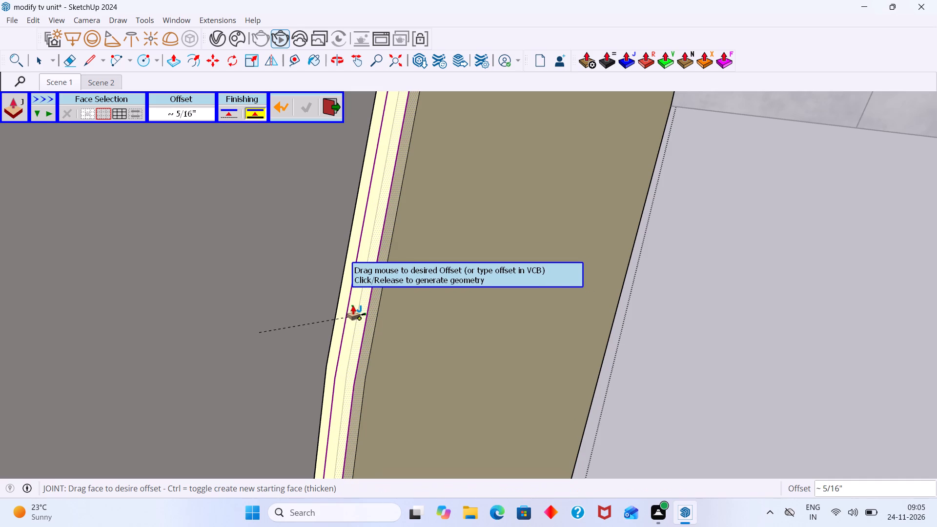
pyautogui.press('2')
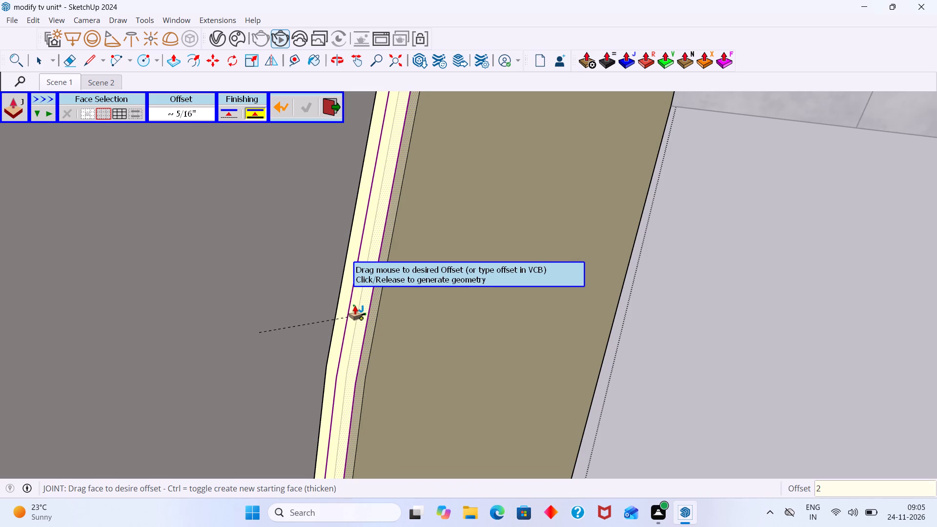
pyautogui.hotkey('shift', '"')
pyautogui.press('Return')
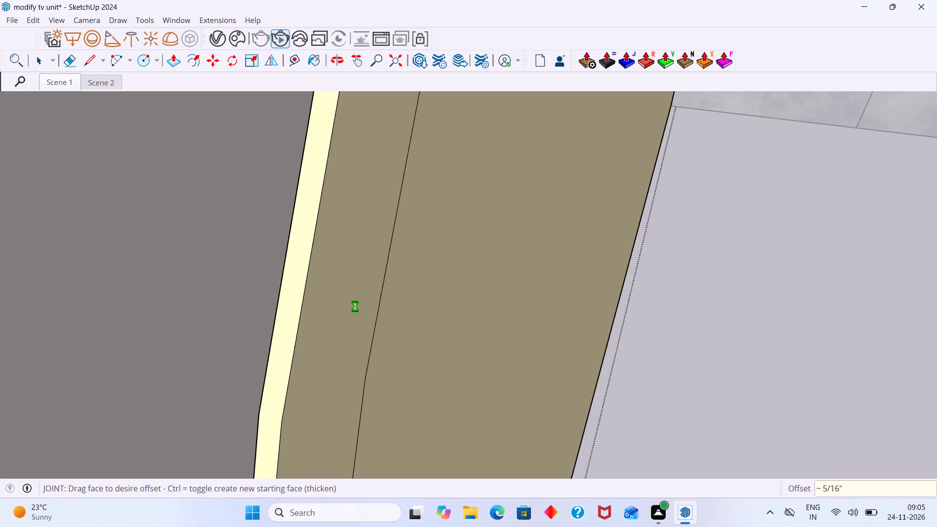
pyautogui.press('space')
# Examine the overhanging lip along the side panel's curved edge from several angles.
pyautogui.scroll(-16, 350, 310)
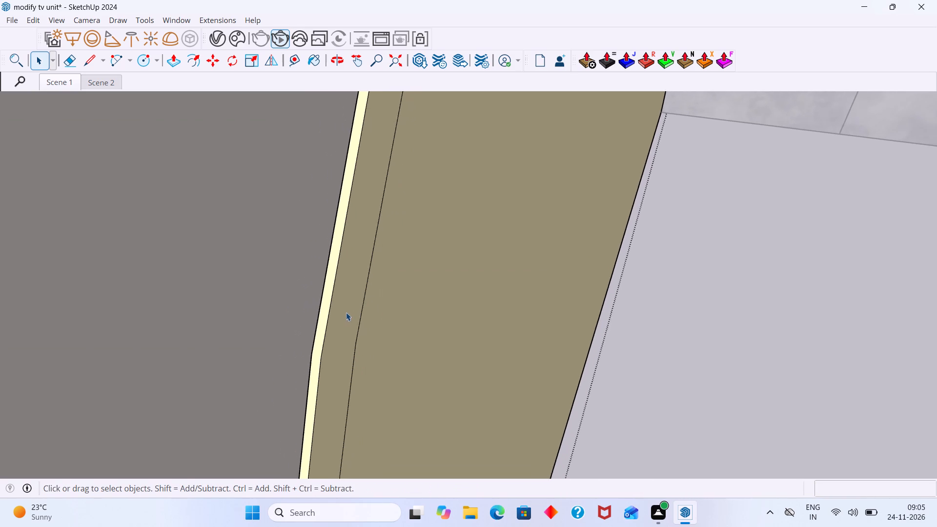
pyautogui.scroll(-20, 346, 312)
pyautogui.scroll(-3, 346, 312)
pyautogui.moveTo(338, 322); pyautogui.dragTo(276, 316, button='middle')
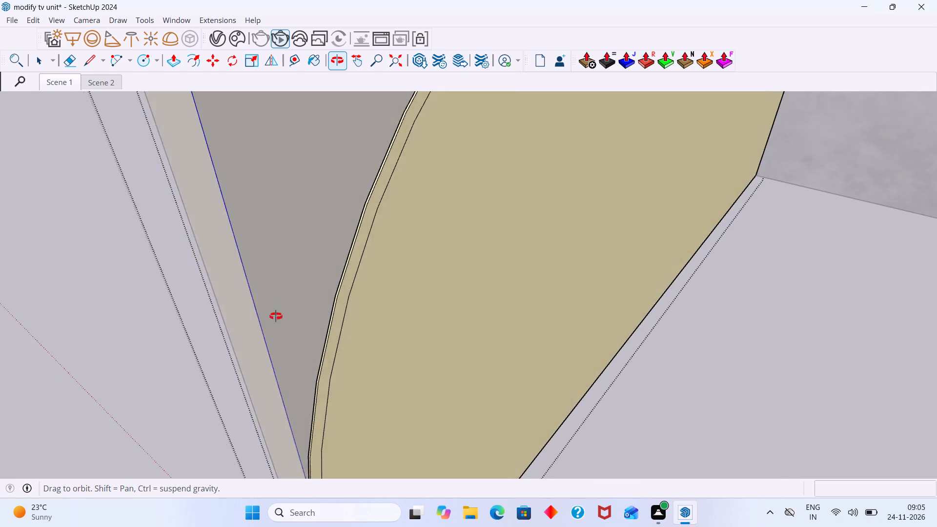
pyautogui.moveTo(276, 316); pyautogui.dragTo(326, 334, button='middle')
pyautogui.scroll(16, 328, 330)
pyautogui.moveTo(346, 321); pyautogui.dragTo(348, 321, button='middle')
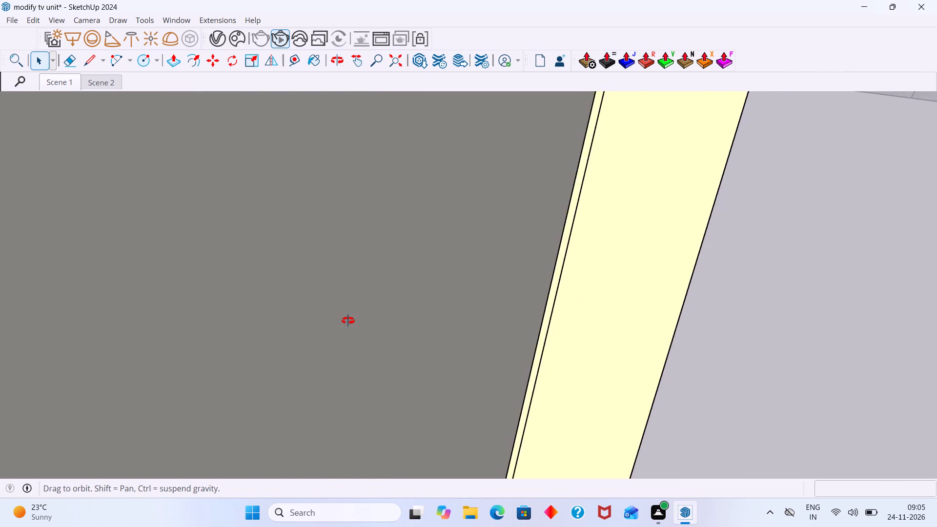
pyautogui.moveTo(348, 321); pyautogui.dragTo(359, 309, button='middle')
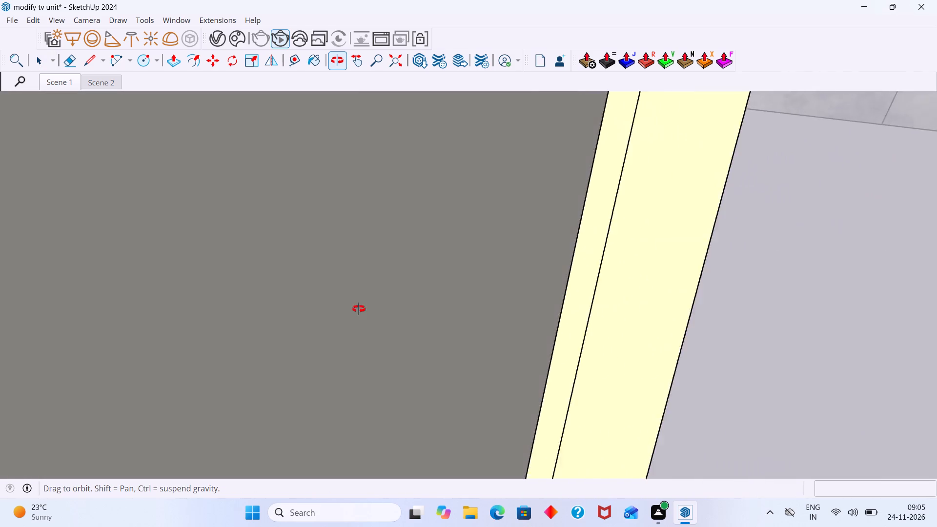
pyautogui.moveTo(359, 309); pyautogui.dragTo(375, 315, button='middle')
pyautogui.scroll(1, 374, 315)
pyautogui.scroll(-10, 376, 314)
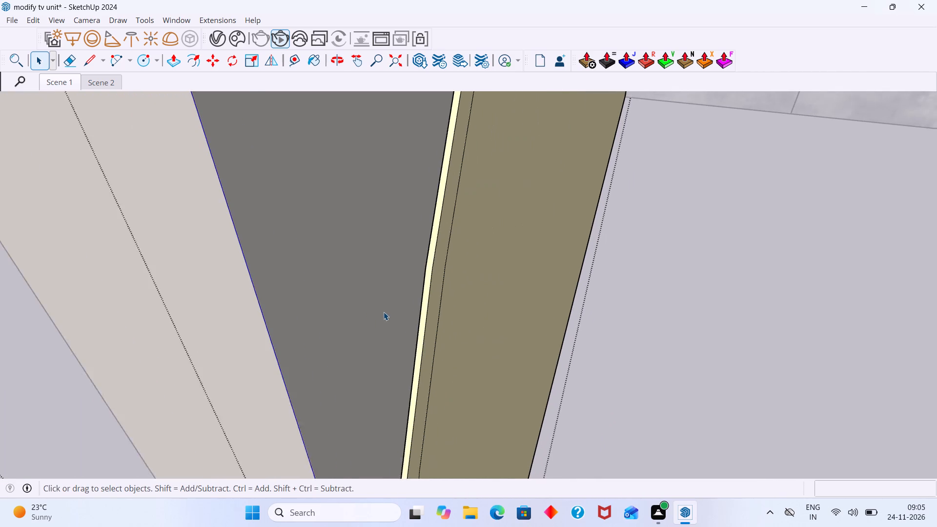
pyautogui.scroll(-6, 384, 312)
pyautogui.moveTo(368, 343); pyautogui.dragTo(433, 324, button='middle')
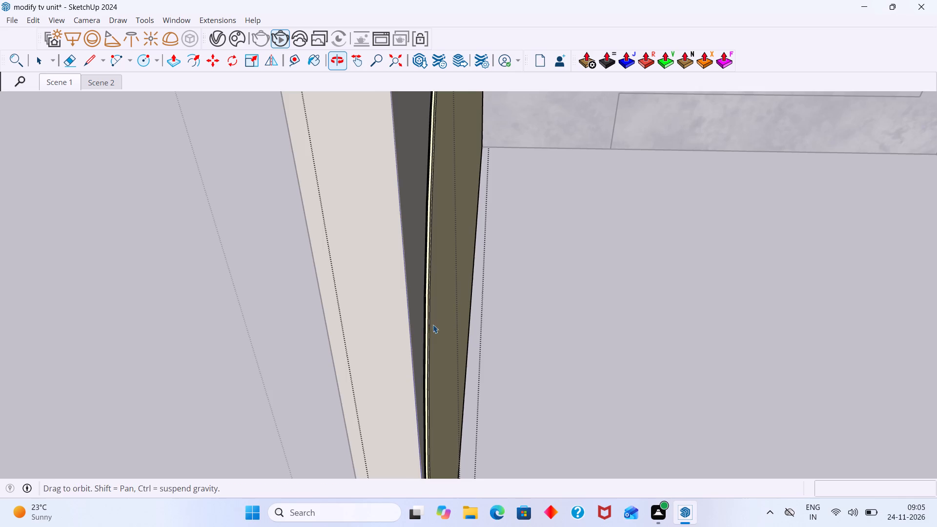
pyautogui.moveTo(433, 324); pyautogui.dragTo(433, 326, button='middle')
pyautogui.scroll(6, 426, 314)
pyautogui.moveTo(425, 313); pyautogui.dragTo(279, 319, button='middle')
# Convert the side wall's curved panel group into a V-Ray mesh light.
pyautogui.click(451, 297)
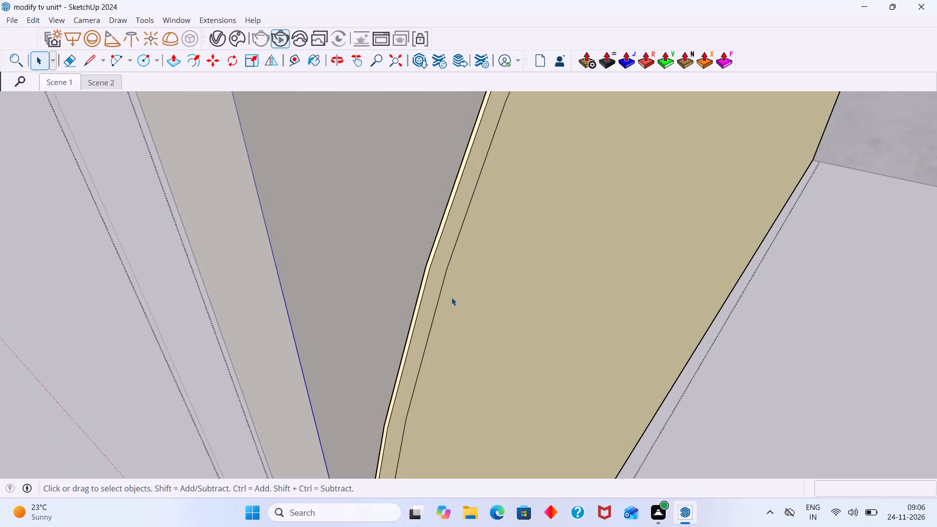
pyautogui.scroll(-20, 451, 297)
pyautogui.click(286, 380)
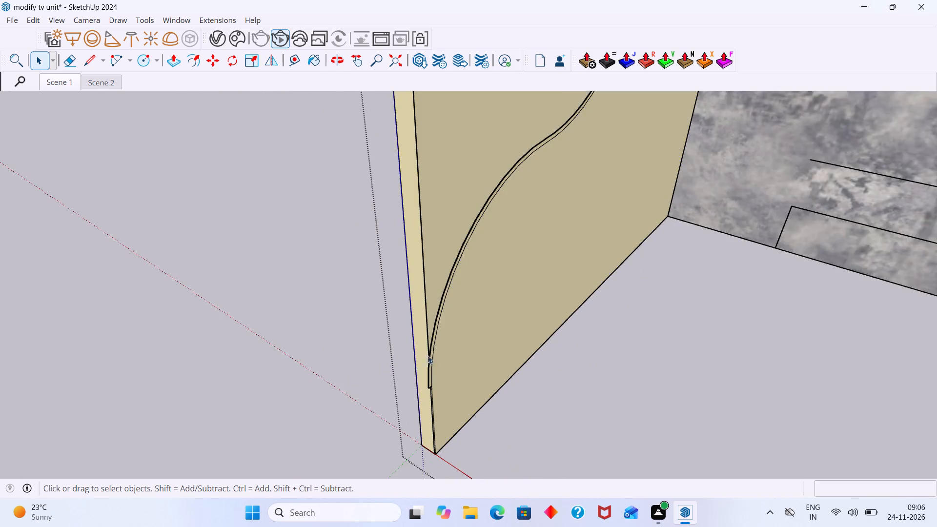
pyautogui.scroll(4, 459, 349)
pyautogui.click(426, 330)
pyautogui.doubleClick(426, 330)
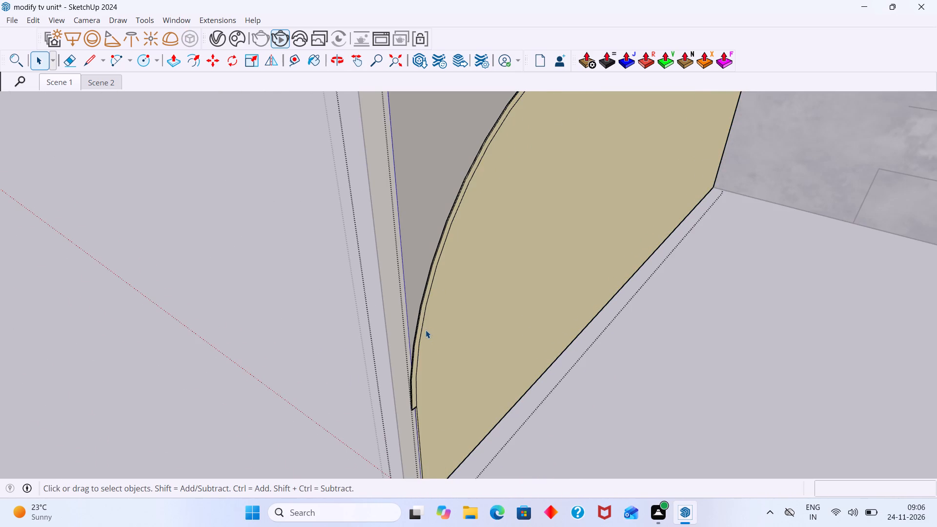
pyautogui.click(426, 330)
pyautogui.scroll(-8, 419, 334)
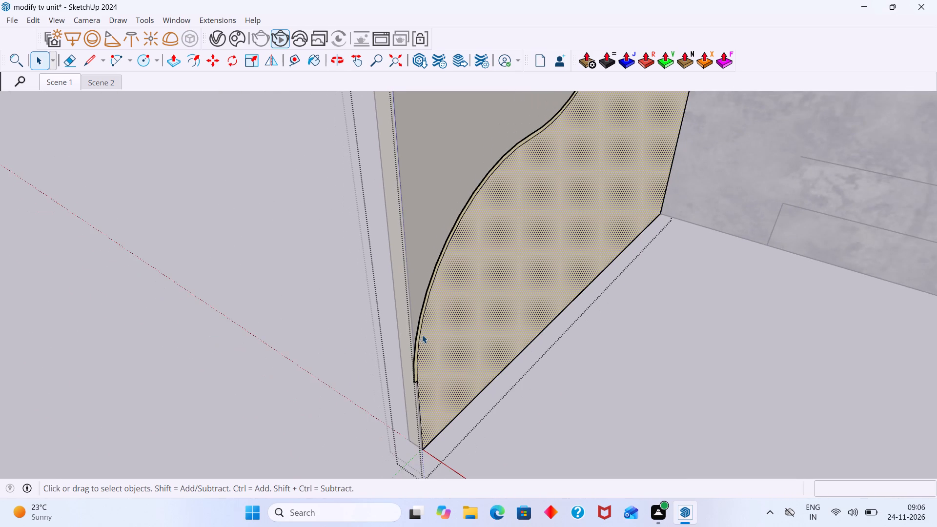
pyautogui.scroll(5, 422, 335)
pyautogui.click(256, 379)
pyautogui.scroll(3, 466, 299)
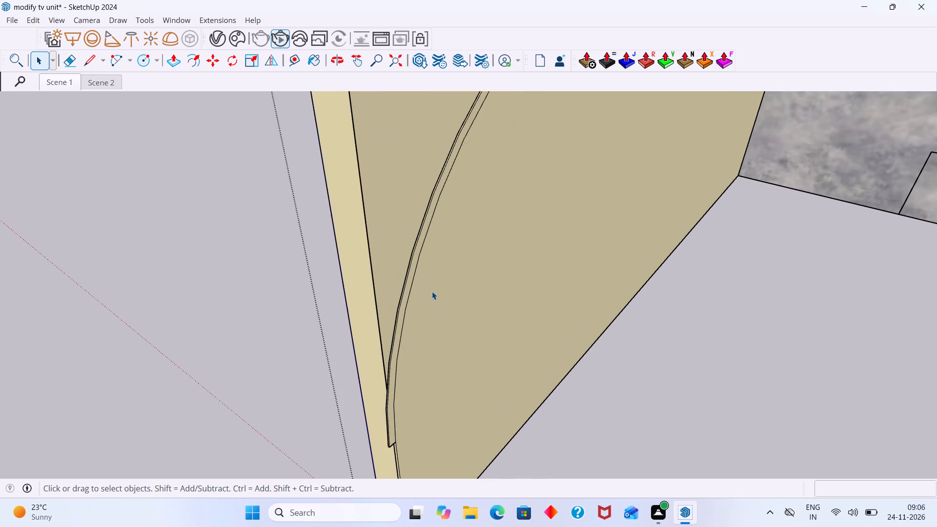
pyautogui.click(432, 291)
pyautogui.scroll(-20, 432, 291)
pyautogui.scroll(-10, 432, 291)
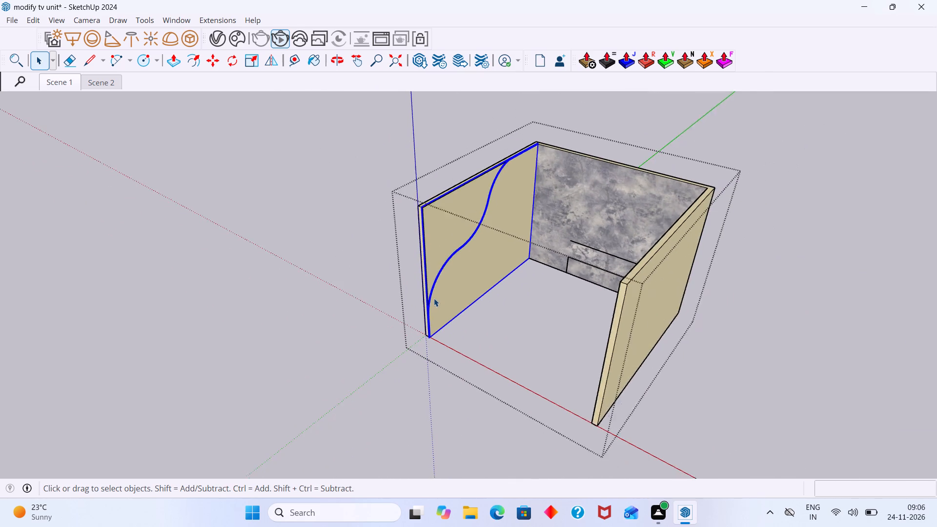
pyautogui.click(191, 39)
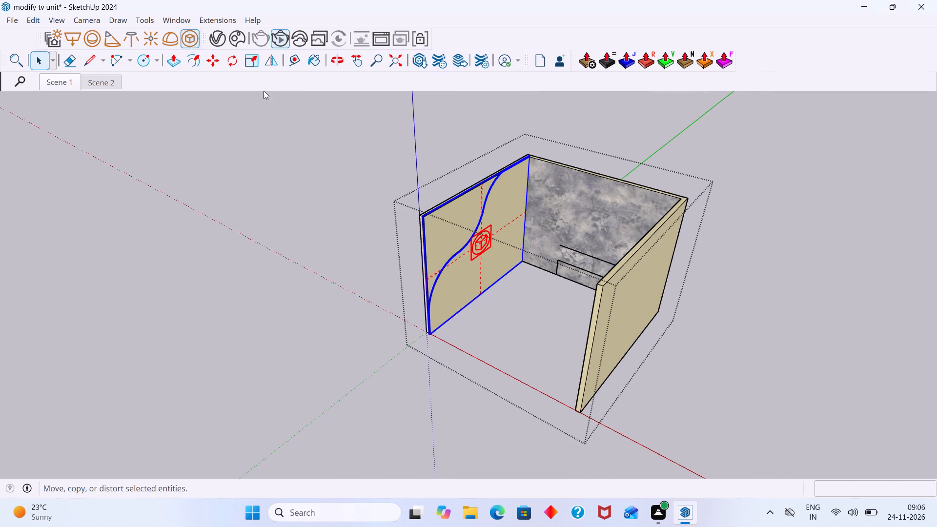
# Run an interactive V-Ray render and examine how the mesh light falls along the side wall's curve.
pyautogui.scroll(5, 485, 233)
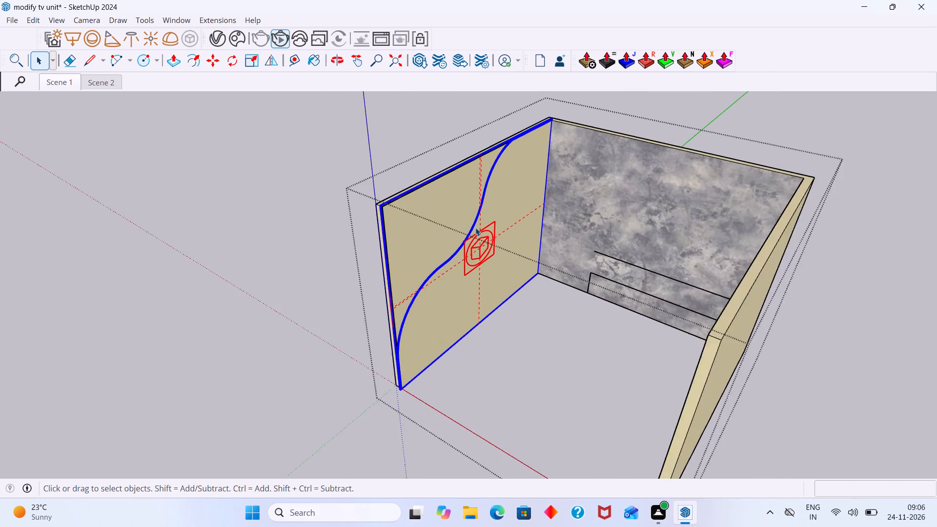
pyautogui.scroll(3, 475, 227)
pyautogui.scroll(-1, 454, 224)
pyautogui.scroll(18, 337, 216)
pyautogui.scroll(2, 378, 165)
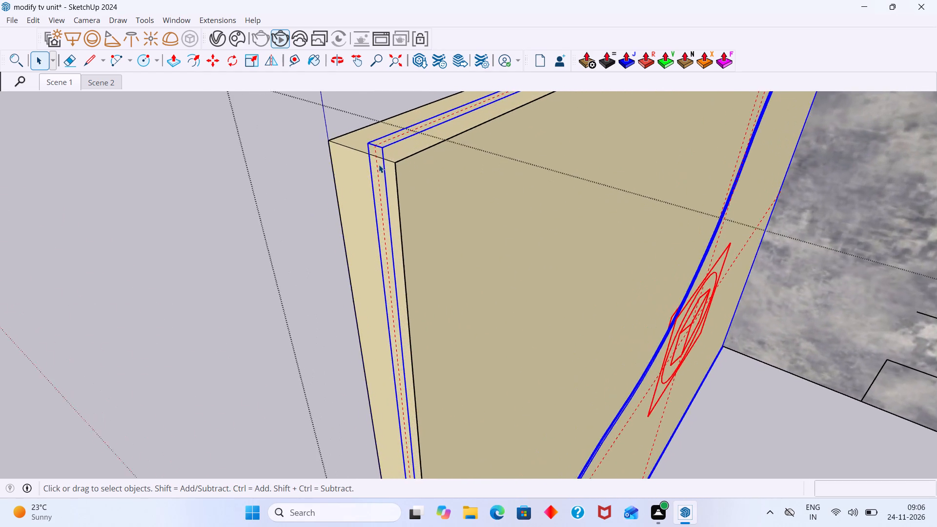
pyautogui.scroll(1, 379, 164)
pyautogui.scroll(-20, 384, 164)
pyautogui.scroll(-7, 384, 164)
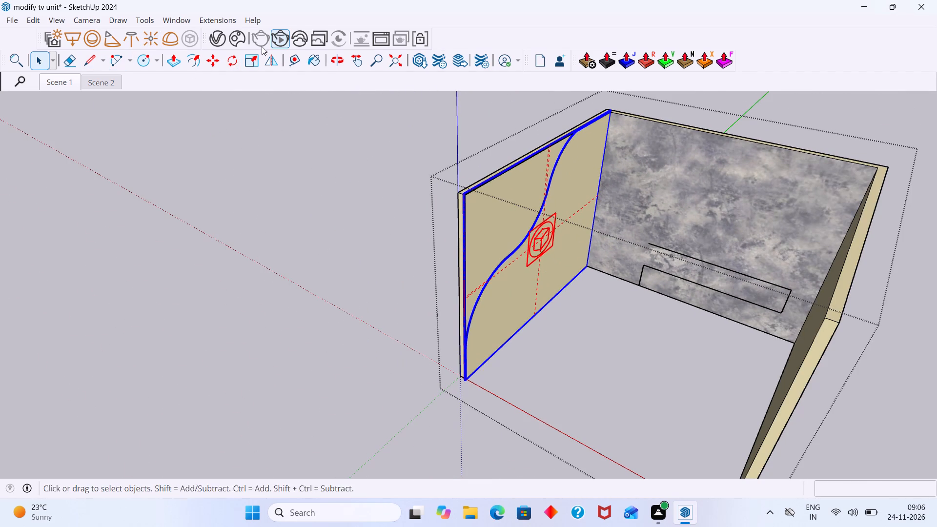
pyautogui.doubleClick(278, 38)
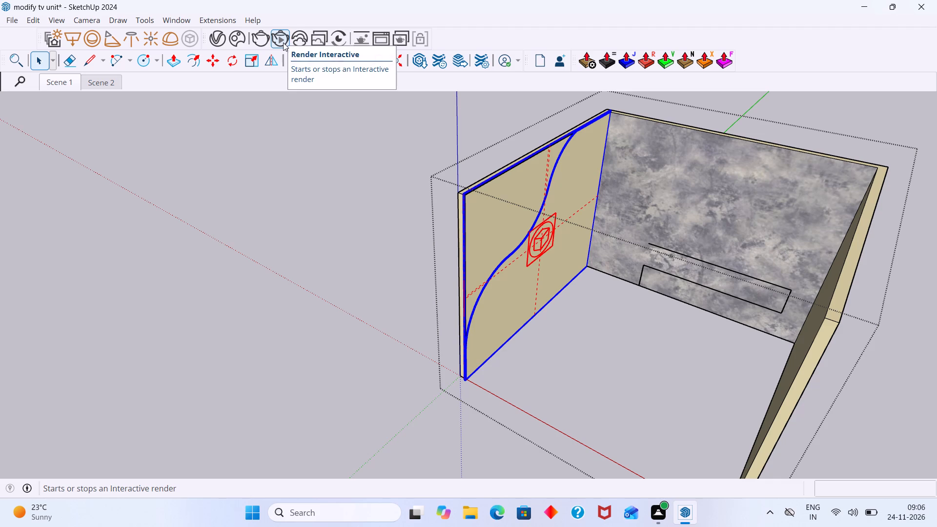
pyautogui.doubleClick(280, 41)
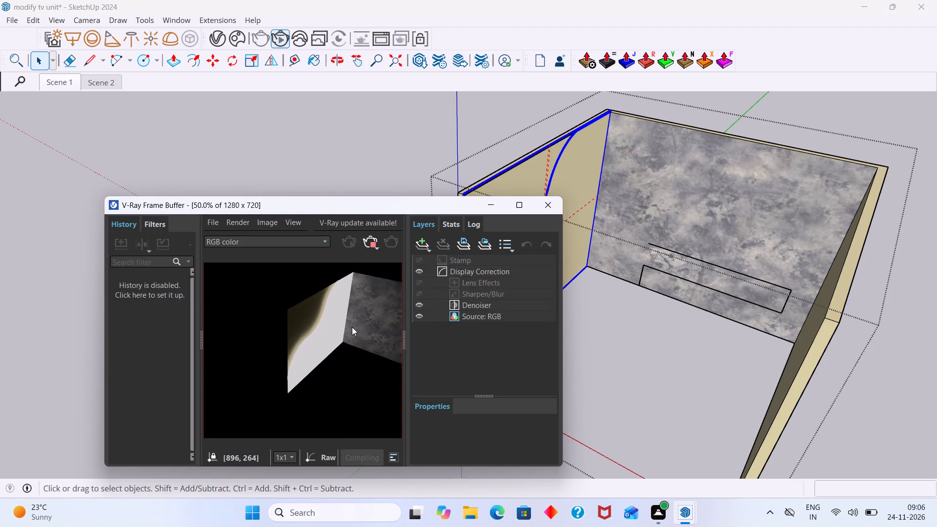
pyautogui.moveTo(351, 331); pyautogui.dragTo(312, 344, button='middle')
pyautogui.scroll(-2, 312, 344)
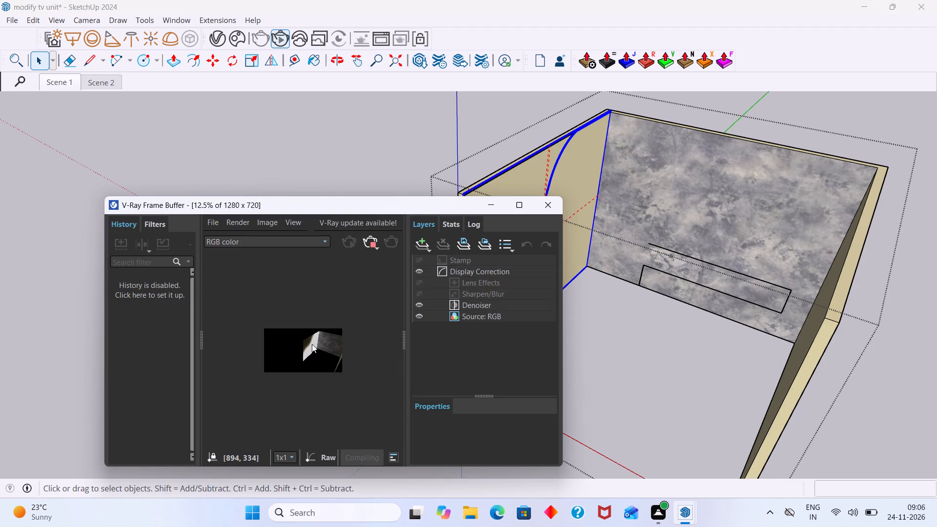
pyautogui.scroll(1, 318, 343)
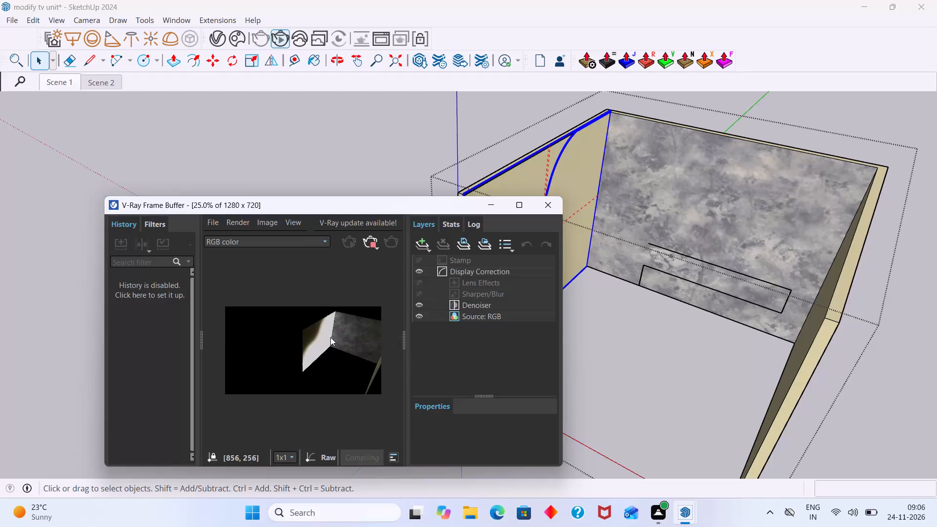
pyautogui.scroll(2, 330, 337)
pyautogui.scroll(-1, 331, 336)
pyautogui.scroll(1, 331, 336)
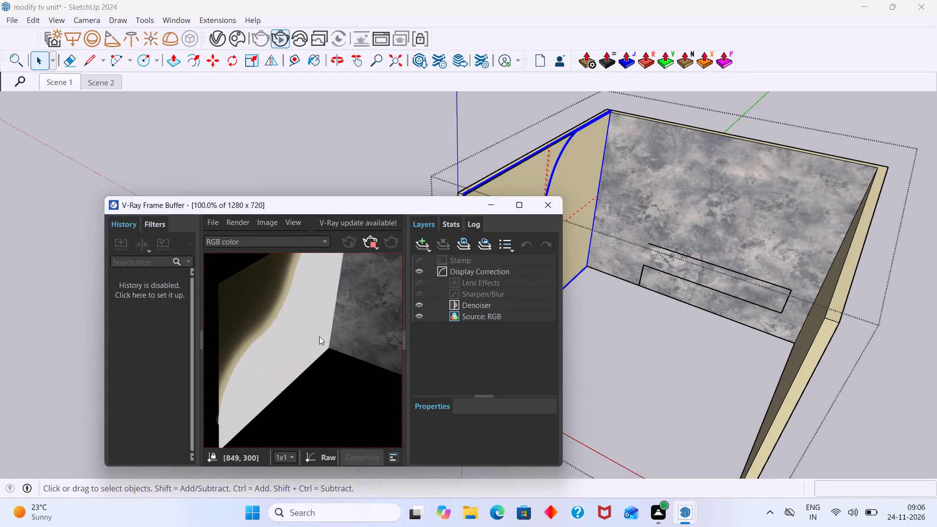
pyautogui.moveTo(319, 336); pyautogui.dragTo(335, 371, button='middle')
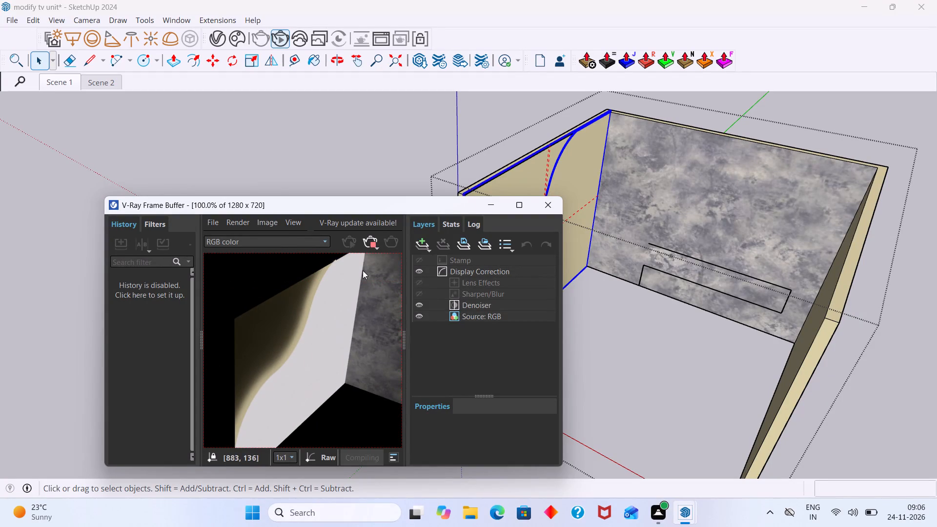
pyautogui.click(545, 203)
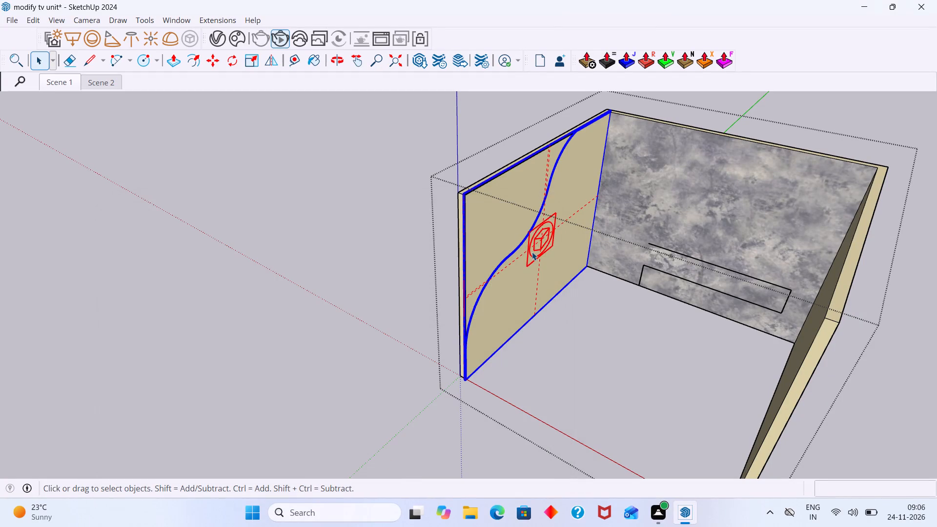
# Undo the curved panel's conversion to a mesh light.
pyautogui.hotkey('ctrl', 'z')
# Examine the strips and the recess behind the lip along the curved panel's edge, inside its group.
pyautogui.scroll(2, 524, 247)
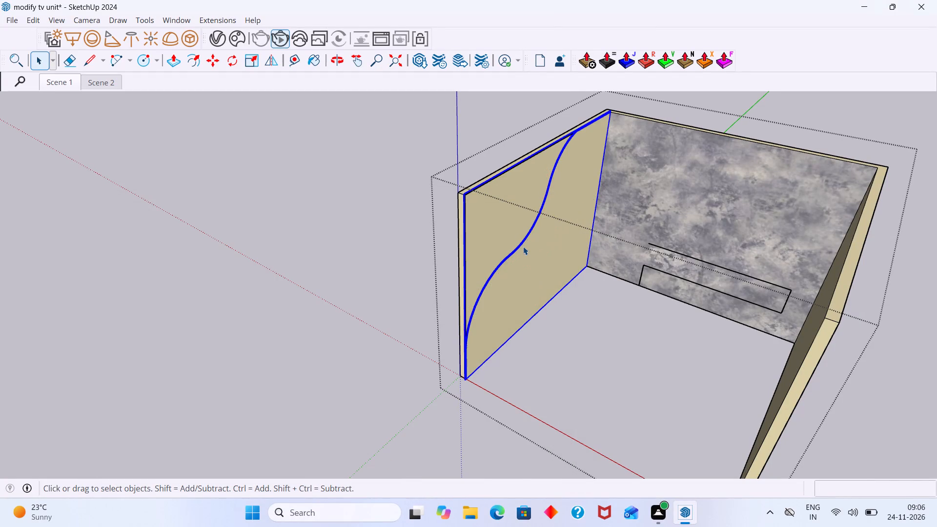
pyautogui.scroll(20, 523, 246)
pyautogui.scroll(15, 523, 246)
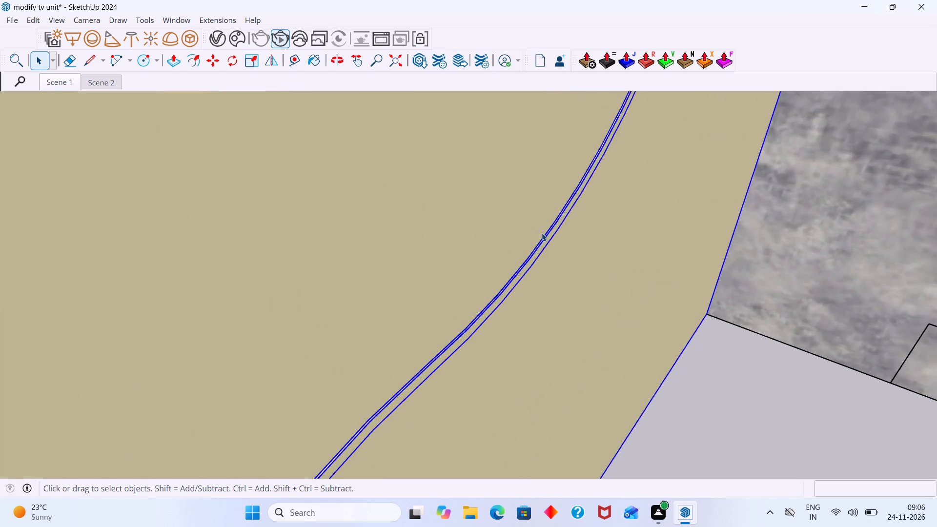
pyautogui.moveTo(543, 233); pyautogui.dragTo(604, 251, button='middle')
pyautogui.scroll(20, 584, 250)
pyautogui.scroll(1, 584, 250)
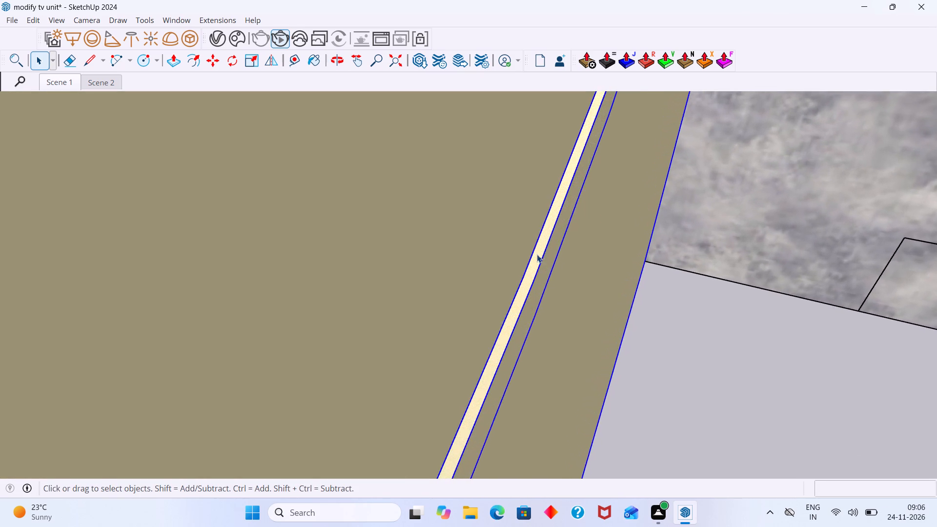
pyautogui.scroll(10, 537, 254)
pyautogui.moveTo(537, 256); pyautogui.dragTo(581, 261, button='middle')
pyautogui.moveTo(535, 257); pyautogui.dragTo(609, 257, button='middle')
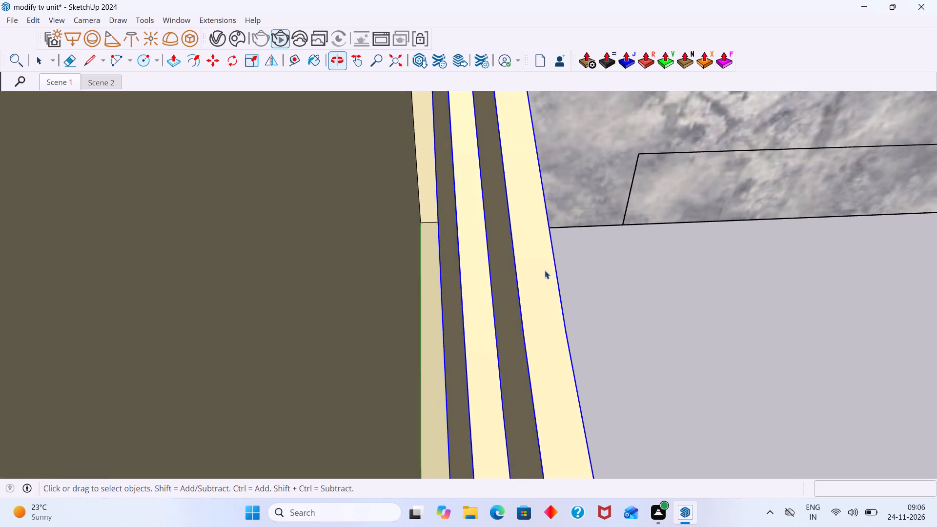
pyautogui.scroll(7, 528, 272)
pyautogui.click(461, 269)
pyautogui.doubleClick(461, 269)
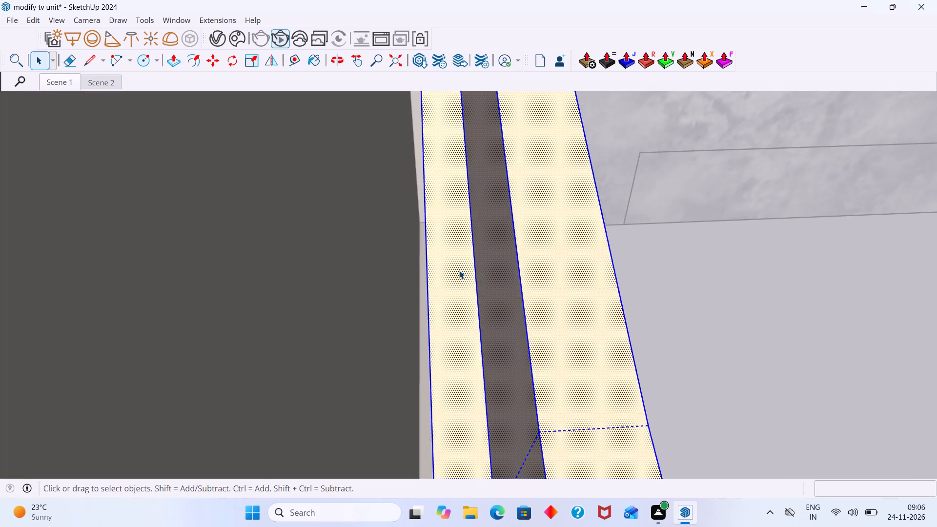
pyautogui.scroll(-13, 555, 252)
pyautogui.click(641, 263)
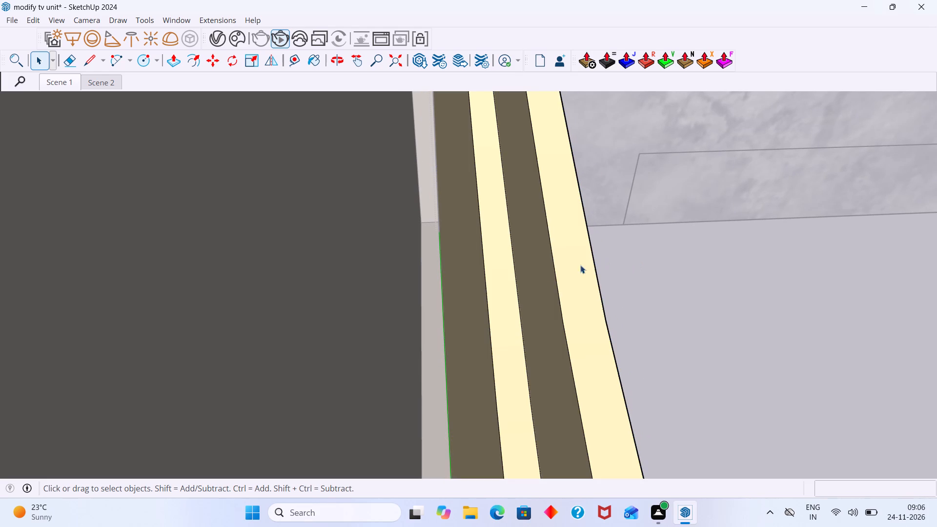
pyautogui.click(504, 285)
pyautogui.scroll(-5, 655, 273)
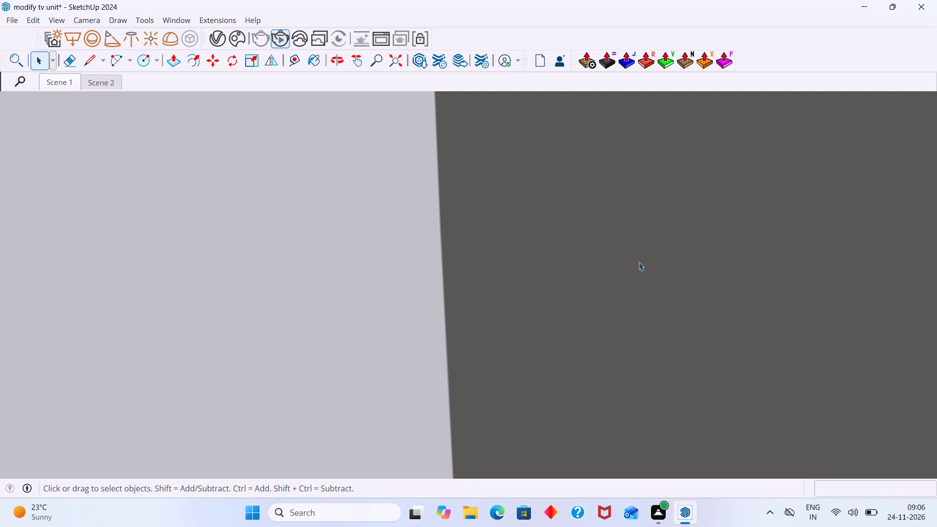
pyautogui.click(399, 59)
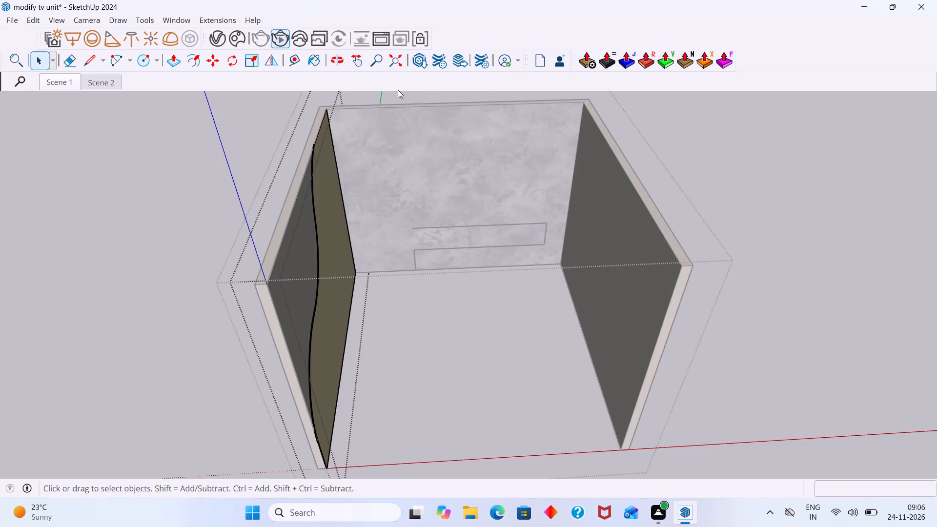
pyautogui.scroll(-8, 397, 90)
pyautogui.click(650, 137)
pyautogui.scroll(14, 371, 198)
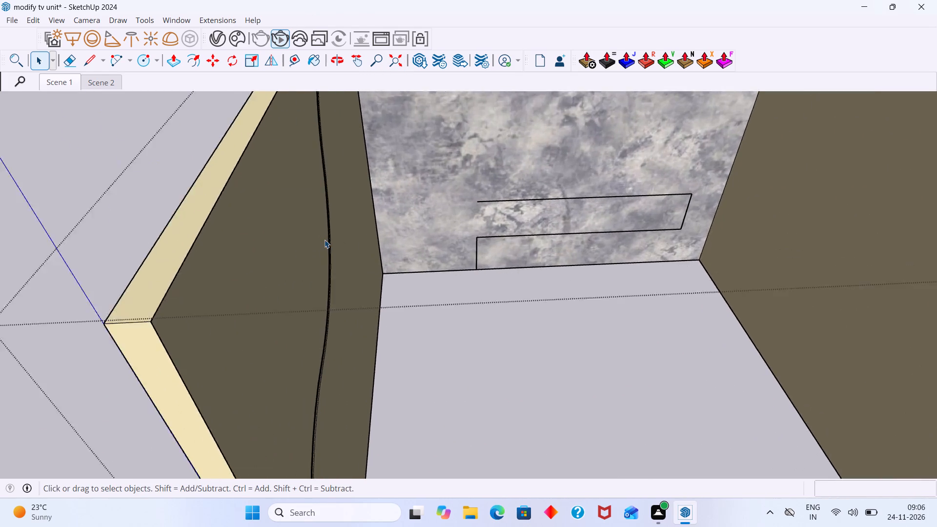
pyautogui.scroll(3, 325, 240)
pyautogui.scroll(-16, 394, 221)
pyautogui.click(219, 281)
# Examine the lip and narrow strips along the side wall's curved panel from several angles.
pyautogui.moveTo(341, 244); pyautogui.dragTo(262, 244, button='middle')
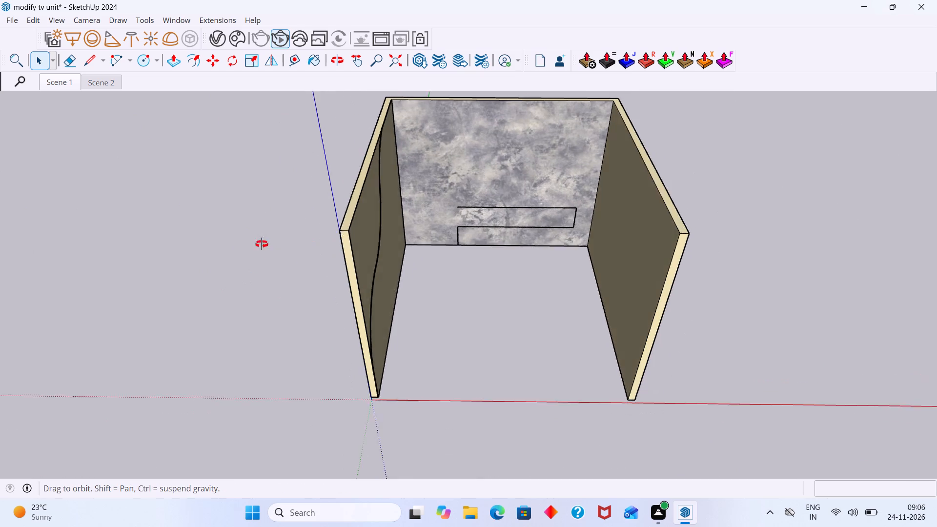
pyautogui.moveTo(262, 244); pyautogui.dragTo(187, 247, button='middle')
pyautogui.scroll(16, 340, 213)
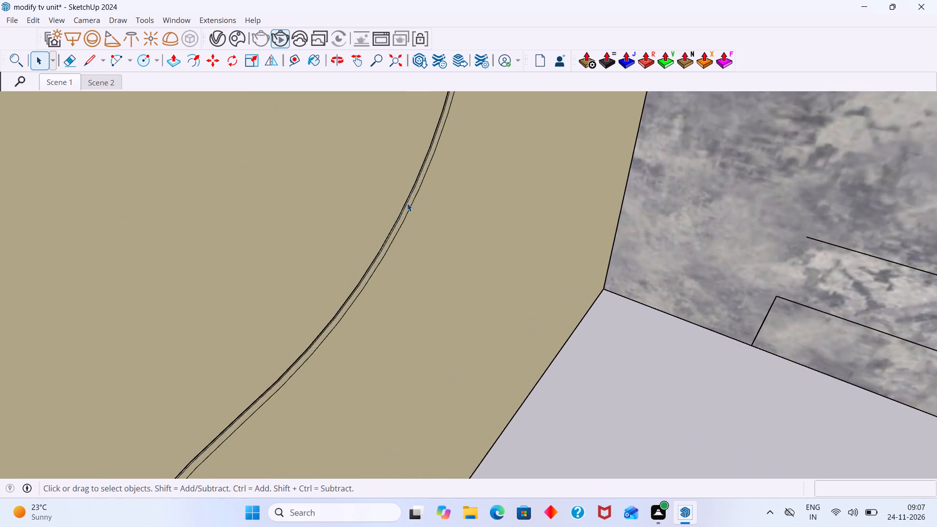
pyautogui.scroll(2, 407, 203)
pyautogui.moveTo(409, 204); pyautogui.dragTo(468, 202, button='middle')
pyautogui.scroll(7, 428, 212)
pyautogui.click(385, 213)
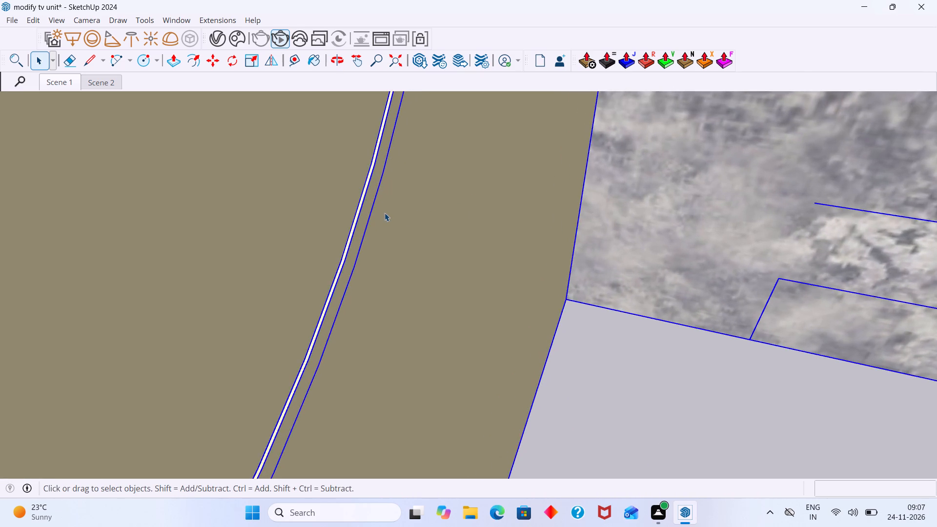
pyautogui.scroll(-5, 380, 212)
pyautogui.scroll(4, 346, 223)
pyautogui.scroll(-20, 346, 223)
pyautogui.scroll(-3, 346, 223)
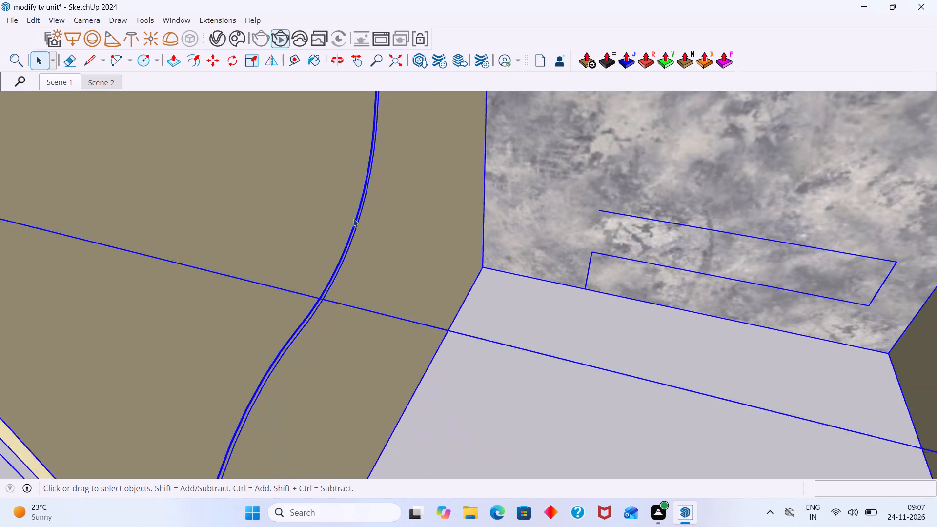
pyautogui.scroll(-16, 353, 219)
pyautogui.click(191, 290)
pyautogui.scroll(3, 326, 250)
pyautogui.moveTo(346, 253); pyautogui.dragTo(212, 255, button='middle')
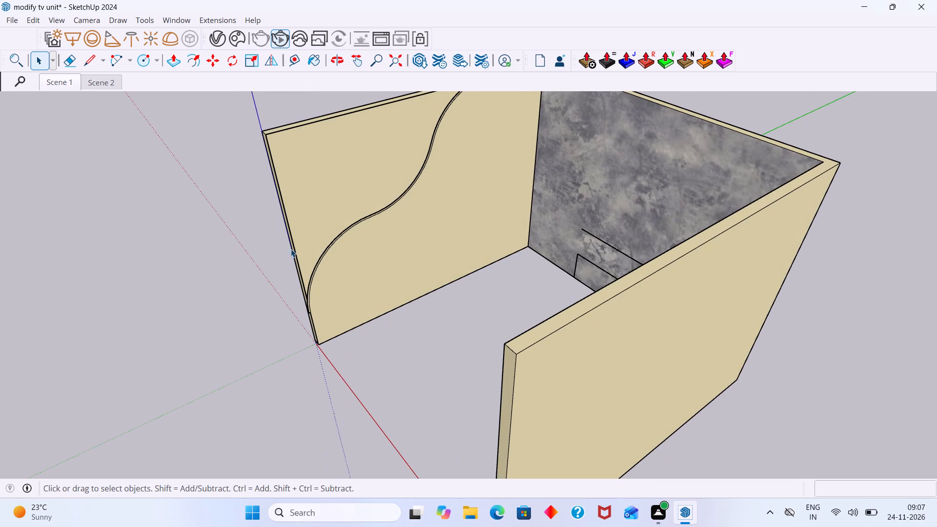
# Open the room group, select the side wall's curved panel group and inspect its edge strips and recess up close.
pyautogui.click(329, 245)
pyautogui.doubleClick(334, 246)
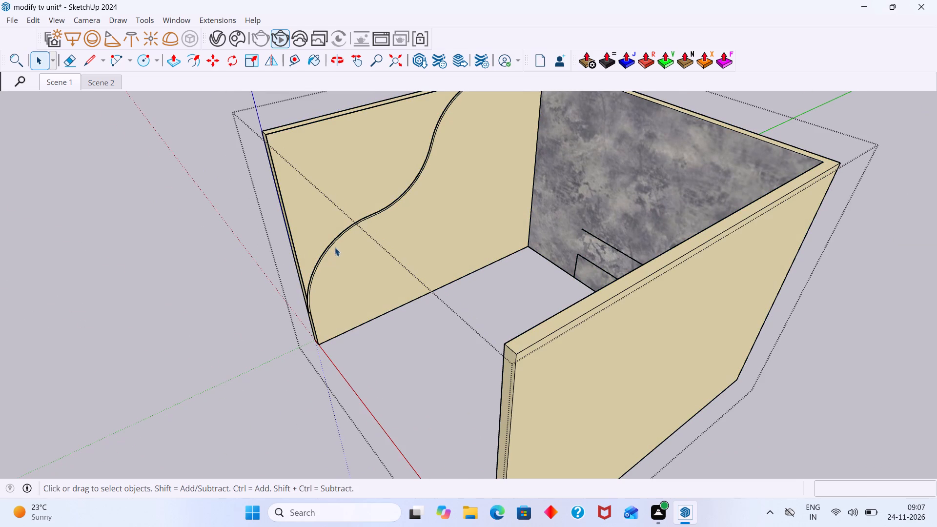
pyautogui.click(341, 252)
pyautogui.scroll(-1, 343, 248)
pyautogui.moveTo(362, 245); pyautogui.dragTo(561, 257, button='middle')
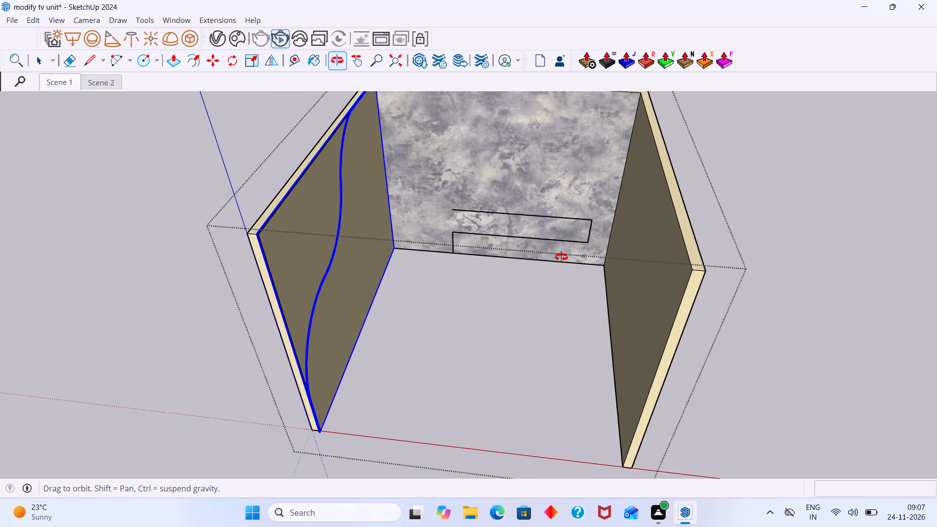
pyautogui.moveTo(561, 257); pyautogui.dragTo(565, 255, button='middle')
pyautogui.scroll(11, 356, 257)
pyautogui.moveTo(301, 240); pyautogui.dragTo(397, 247, button='middle')
pyautogui.scroll(2, 284, 292)
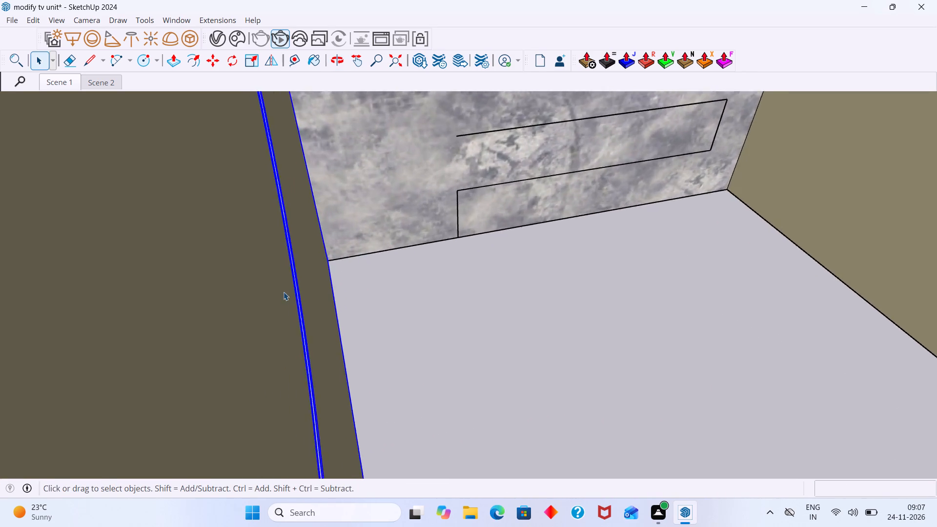
pyautogui.scroll(11, 284, 292)
pyautogui.scroll(-7, 356, 276)
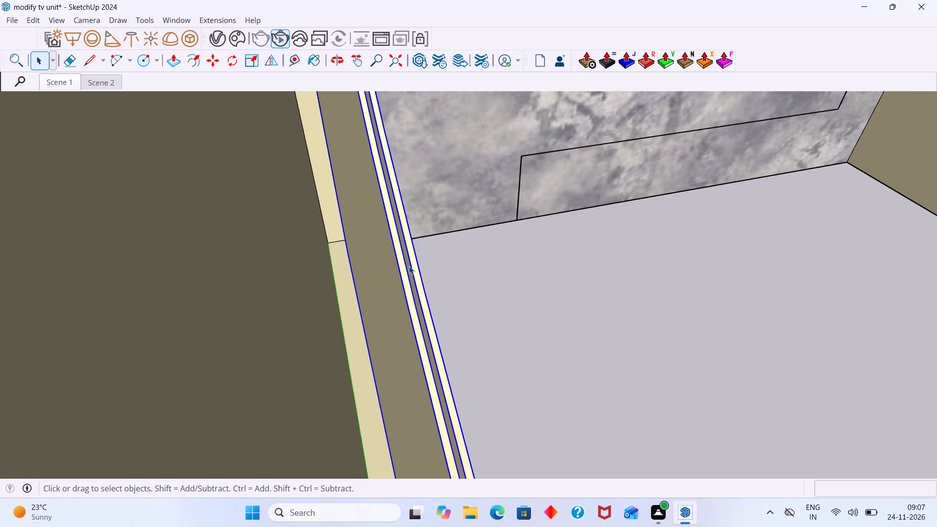
pyautogui.scroll(-4, 409, 266)
pyautogui.scroll(3, 409, 268)
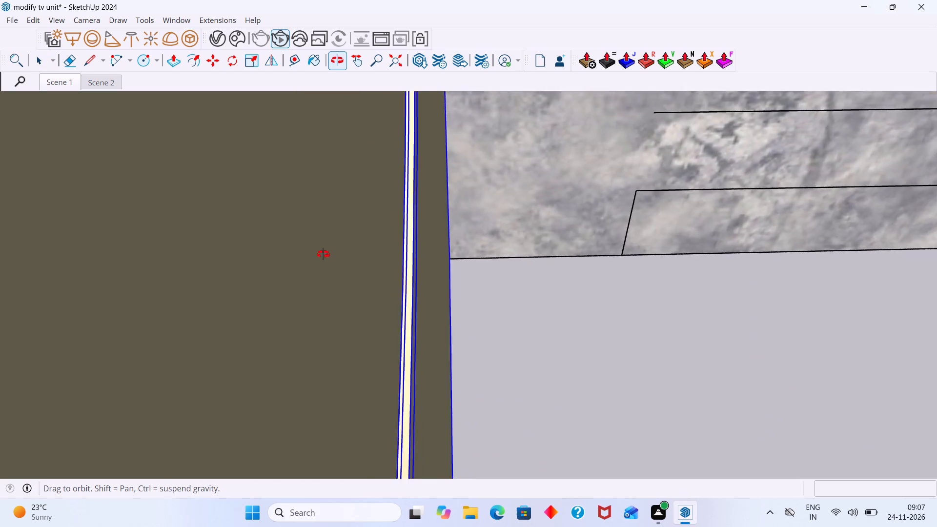
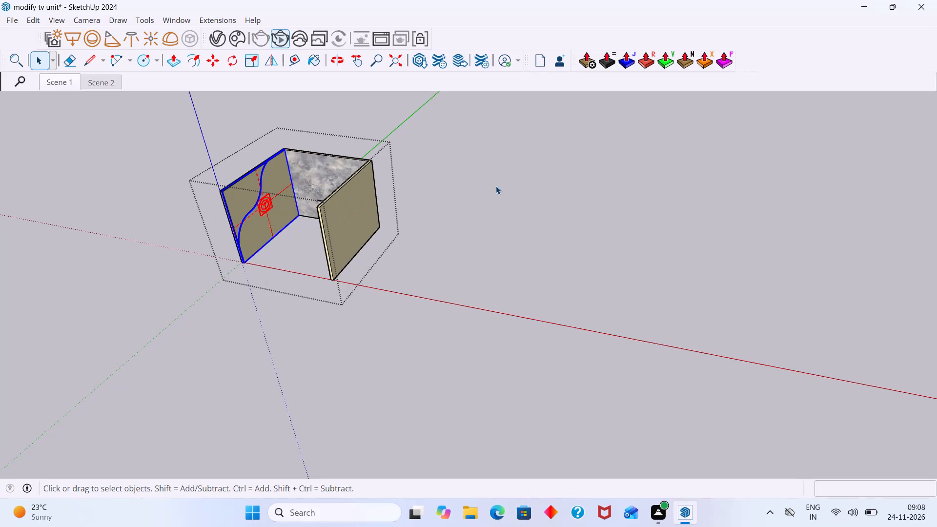
# Close the room group and start an interactive V-Ray render of the whole room from a lower front angle.
pyautogui.moveTo(429, 235); pyautogui.dragTo(496, 155, button='middle')
pyautogui.click(462, 181)
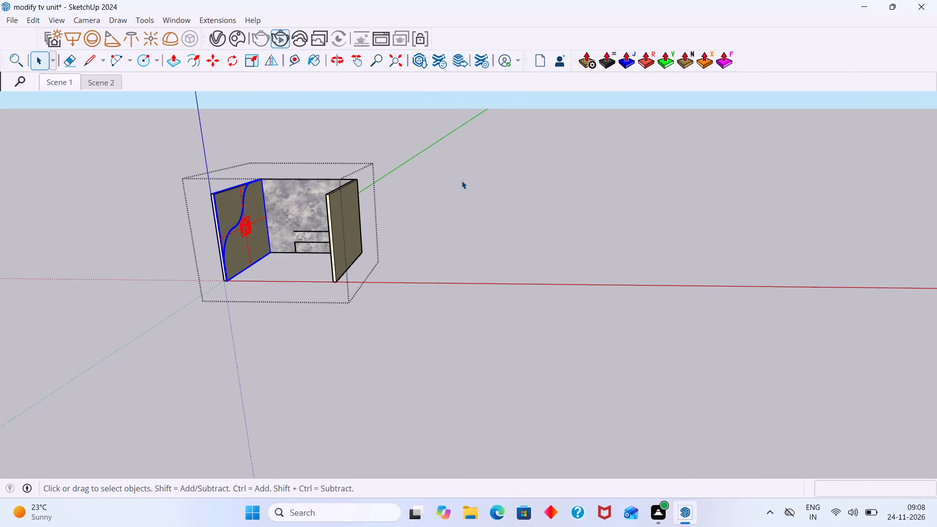
pyautogui.doubleClick(278, 39)
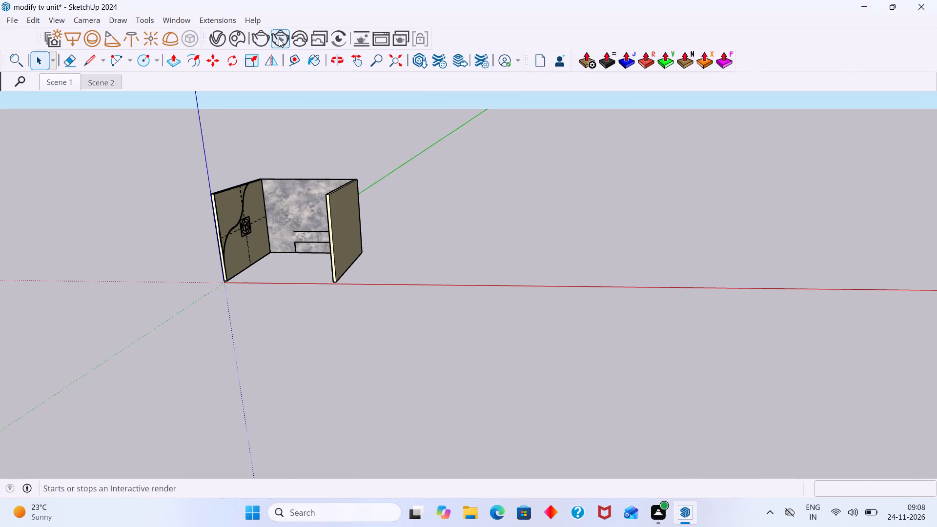
pyautogui.doubleClick(279, 39)
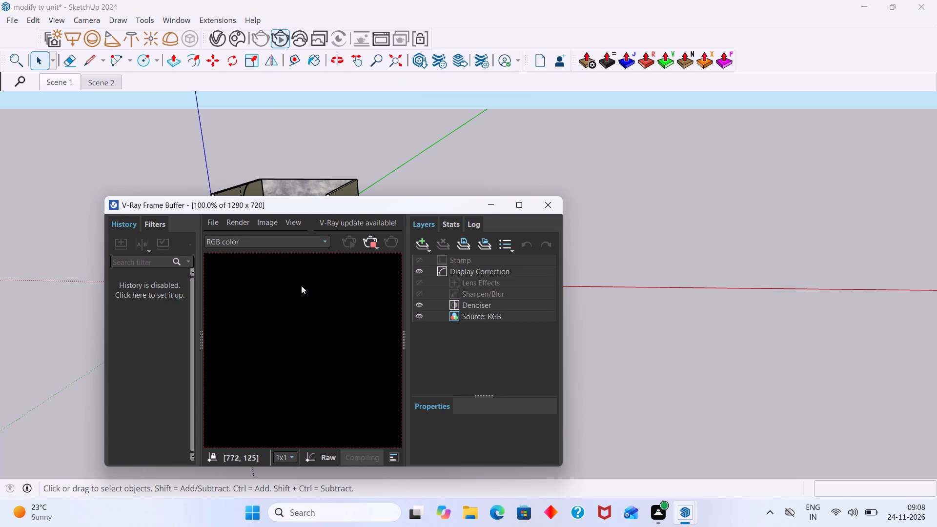
# Examine the light glow along the side wall's curved panel edge up close in the rendered image.
pyautogui.scroll(-3, 301, 285)
pyautogui.scroll(2, 280, 339)
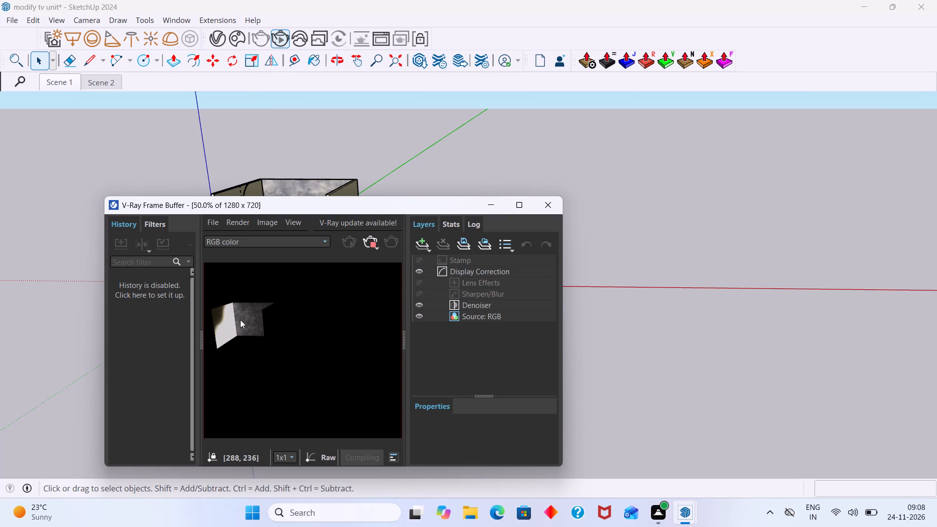
pyautogui.moveTo(231, 314); pyautogui.dragTo(265, 332, button='middle')
pyautogui.scroll(2, 262, 326)
pyautogui.moveTo(258, 320); pyautogui.dragTo(258, 320, button='middle')
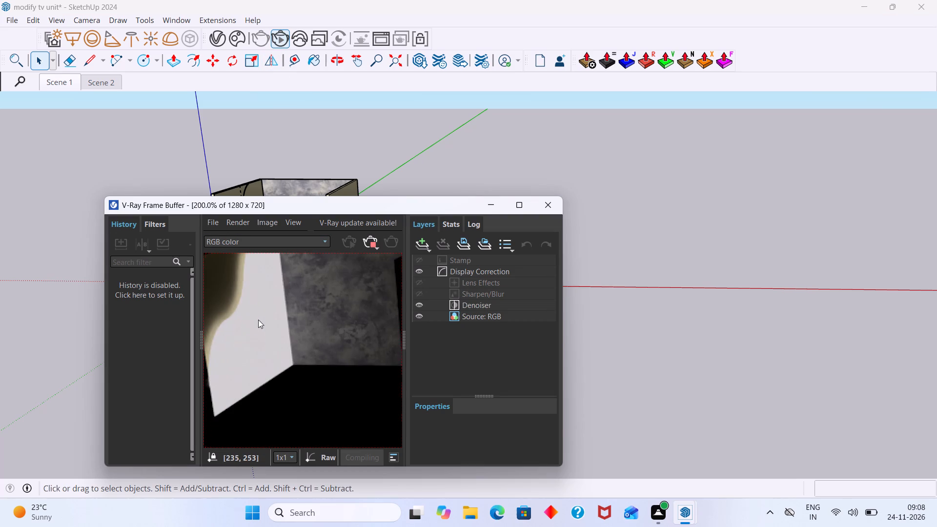
pyautogui.moveTo(258, 320); pyautogui.dragTo(307, 346, button='middle')
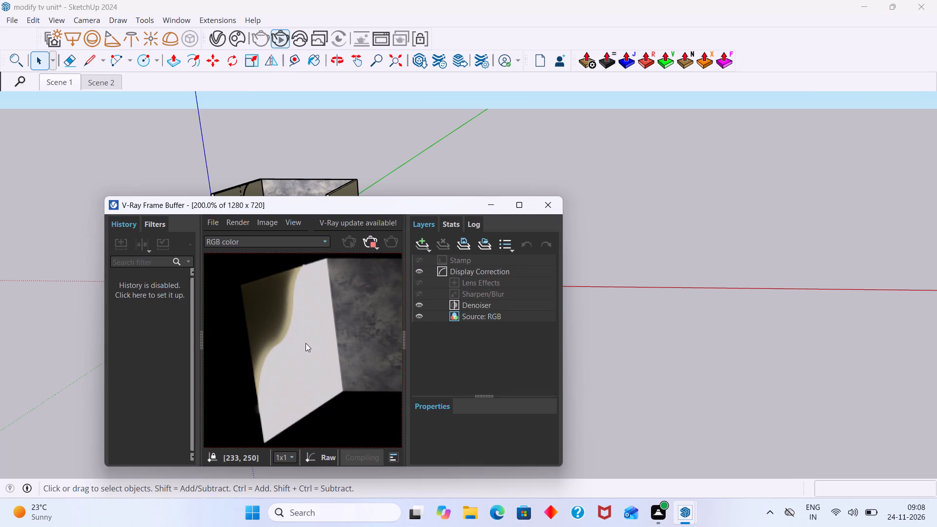
pyautogui.scroll(1, 287, 343)
pyautogui.scroll(-3, 272, 338)
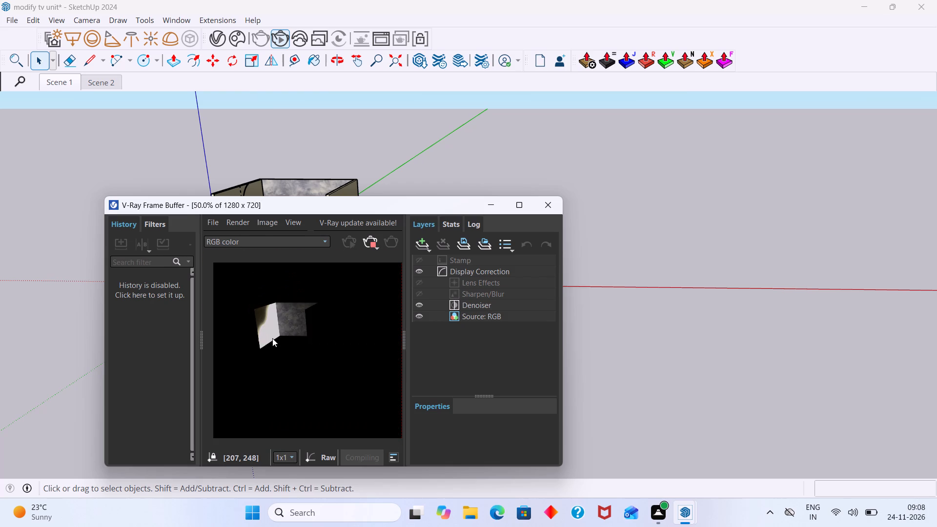
pyautogui.scroll(1, 252, 330)
pyautogui.moveTo(300, 318); pyautogui.dragTo(349, 371, button='middle')
pyautogui.scroll(1, 349, 371)
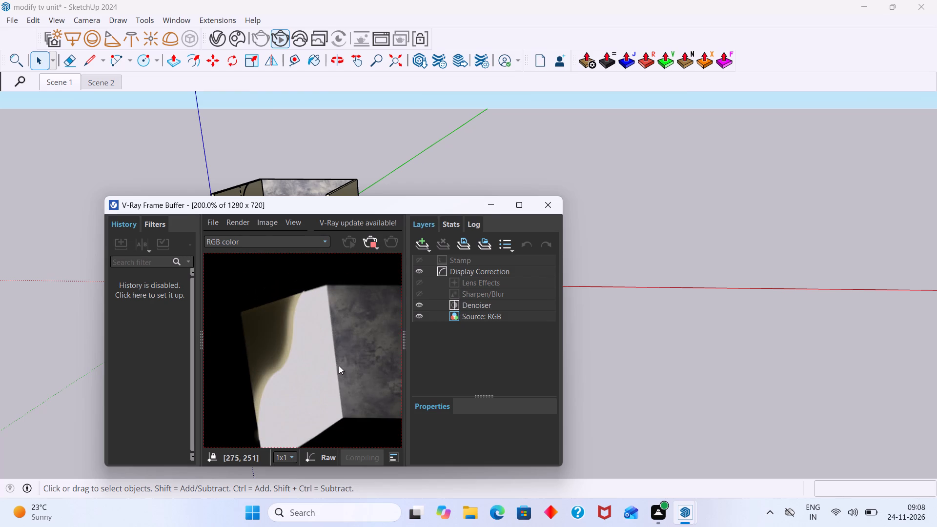
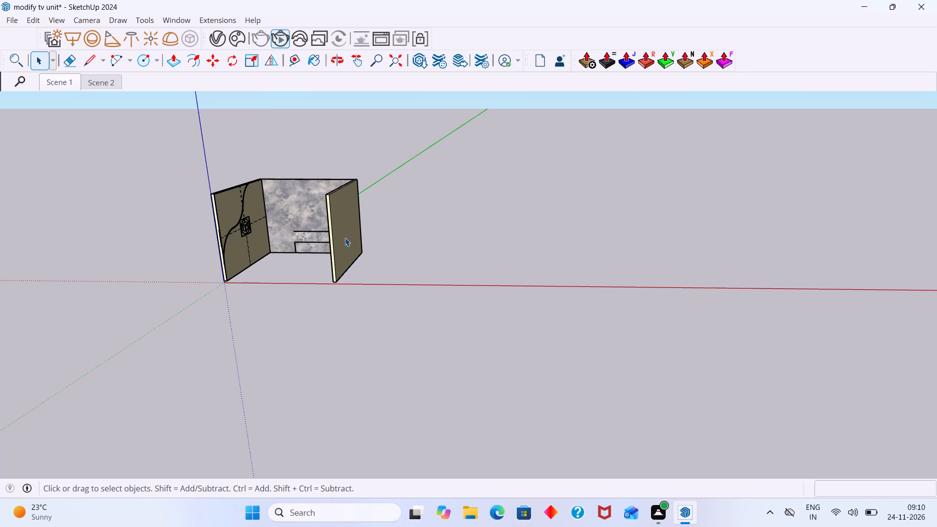
# Examine the side wall's curved panel edge, its overhanging lip and the mesh light from several angles.
pyautogui.moveTo(250, 266); pyautogui.dragTo(146, 267, button='middle')
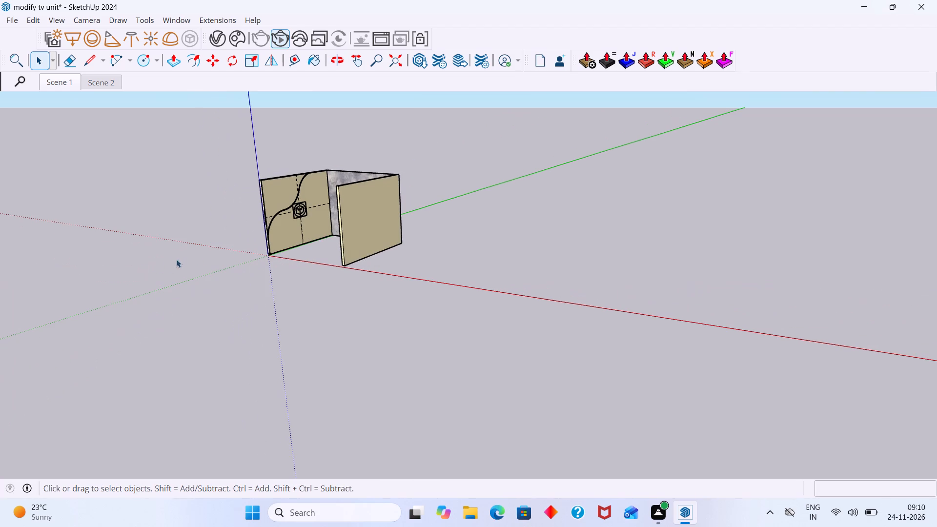
pyautogui.scroll(4, 329, 228)
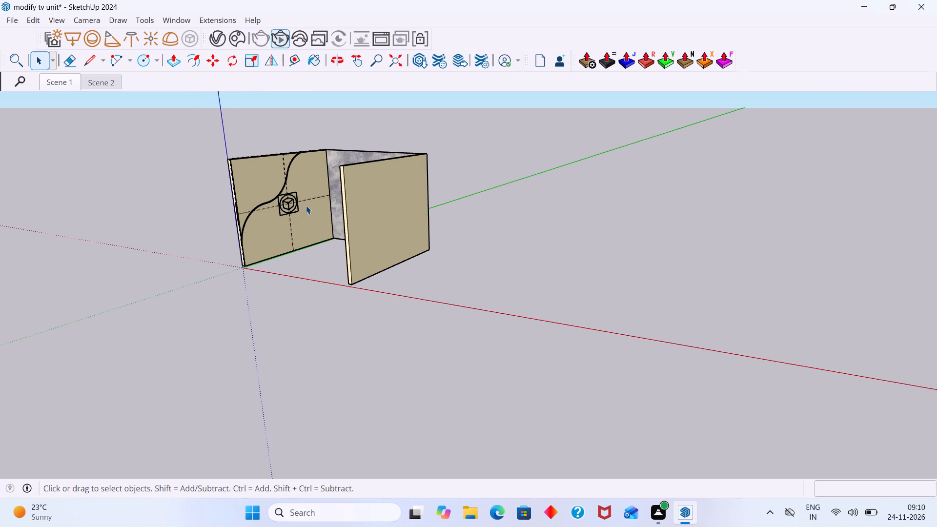
pyautogui.scroll(2, 290, 211)
pyautogui.moveTo(297, 249); pyautogui.dragTo(375, 272, button='middle')
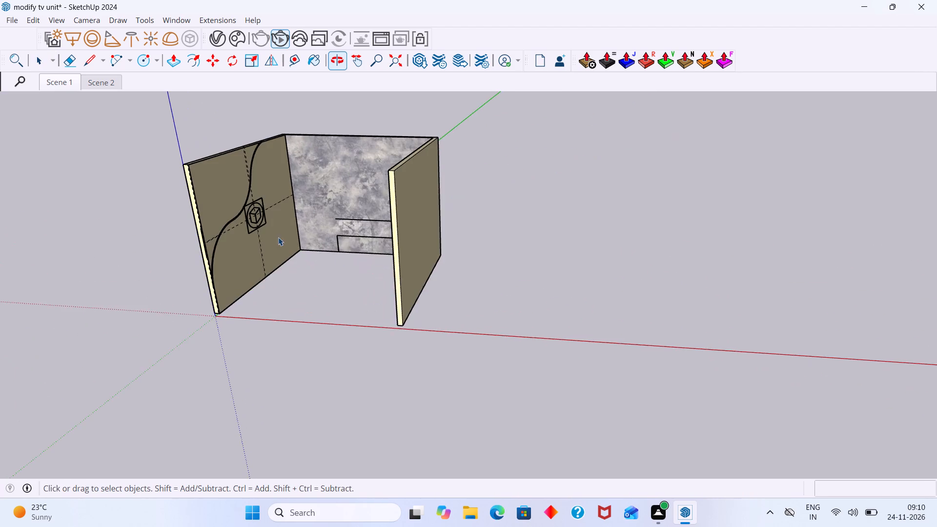
pyautogui.scroll(12, 220, 216)
pyautogui.scroll(3, 152, 291)
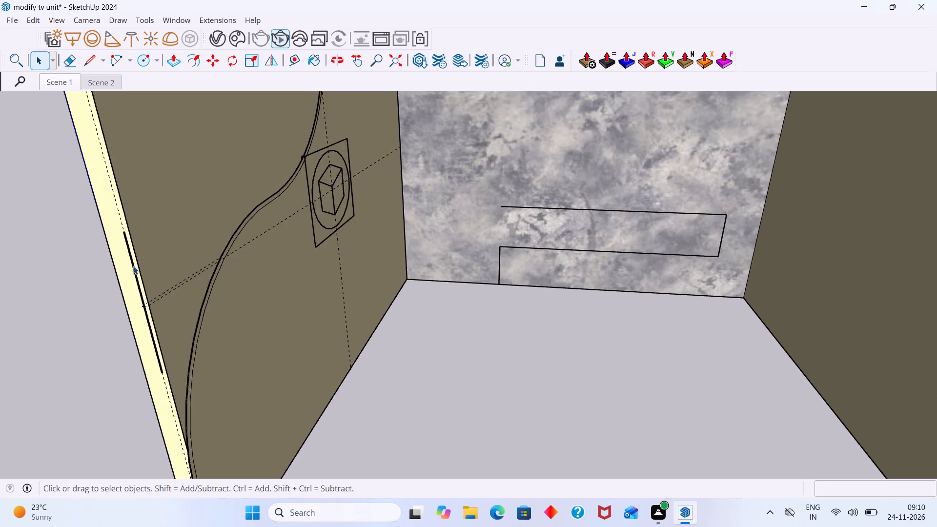
pyautogui.scroll(20, 119, 242)
pyautogui.scroll(6, 119, 242)
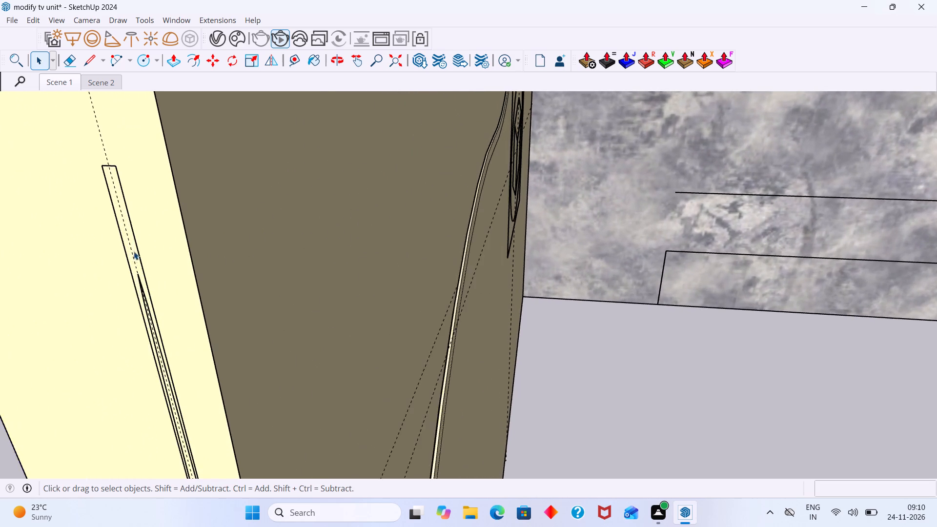
pyautogui.scroll(3, 134, 251)
pyautogui.moveTo(149, 257); pyautogui.dragTo(157, 270, button='middle')
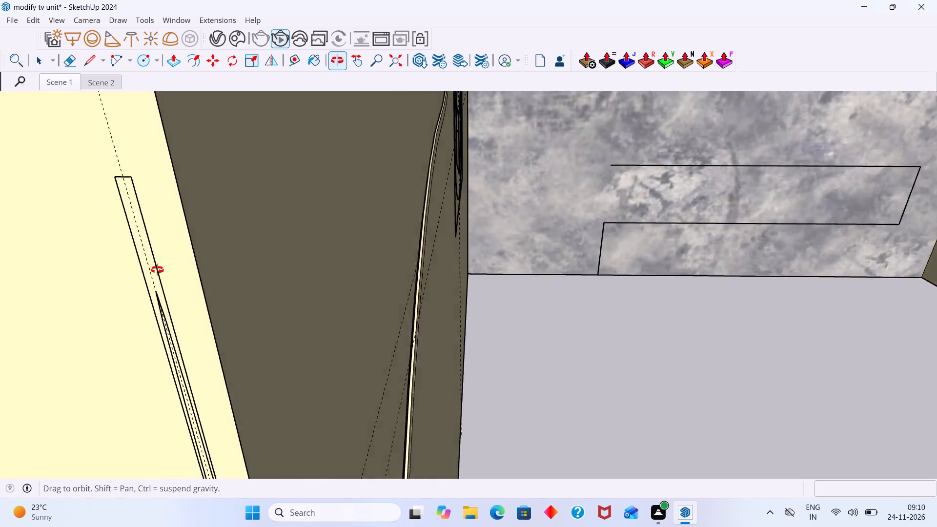
pyautogui.moveTo(157, 270); pyautogui.dragTo(70, 272, button='middle')
pyautogui.scroll(-20, 193, 260)
pyautogui.scroll(-8, 193, 260)
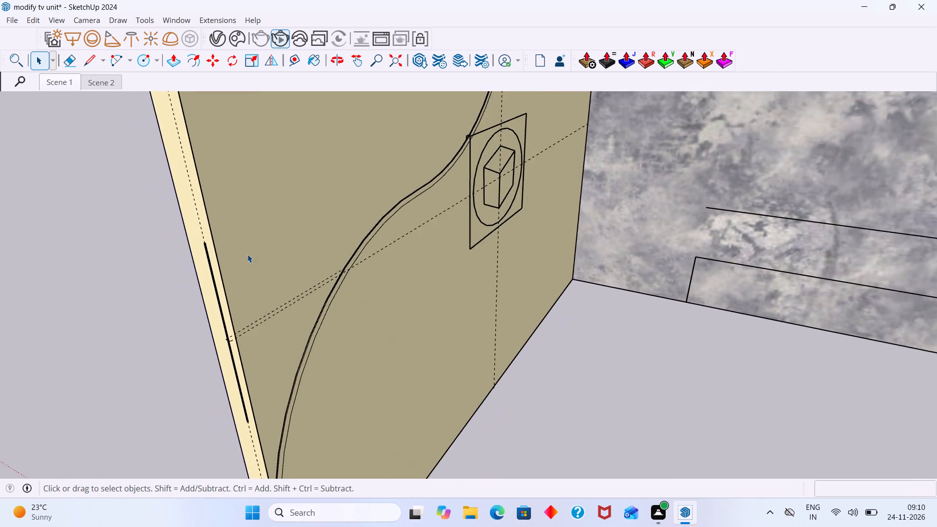
pyautogui.scroll(-20, 247, 254)
pyautogui.scroll(-1, 247, 254)
pyautogui.scroll(7, 243, 263)
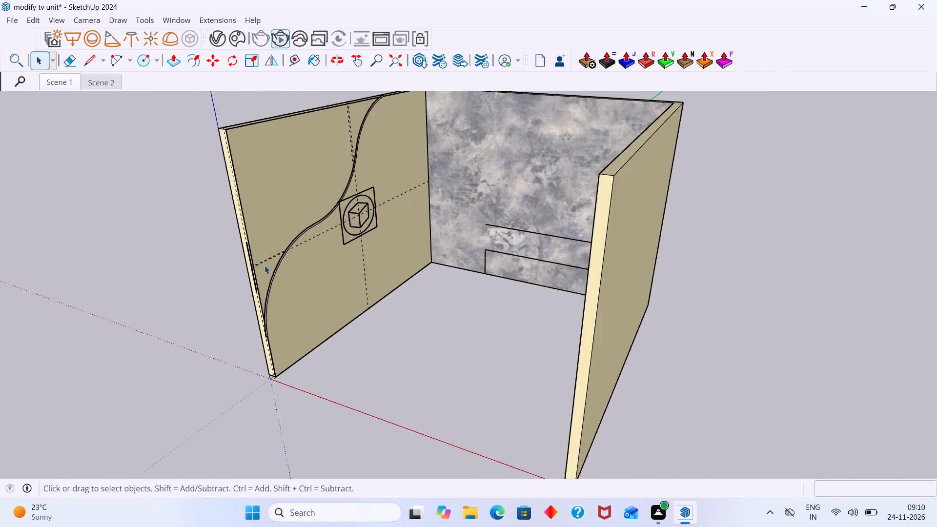
pyautogui.scroll(2, 265, 265)
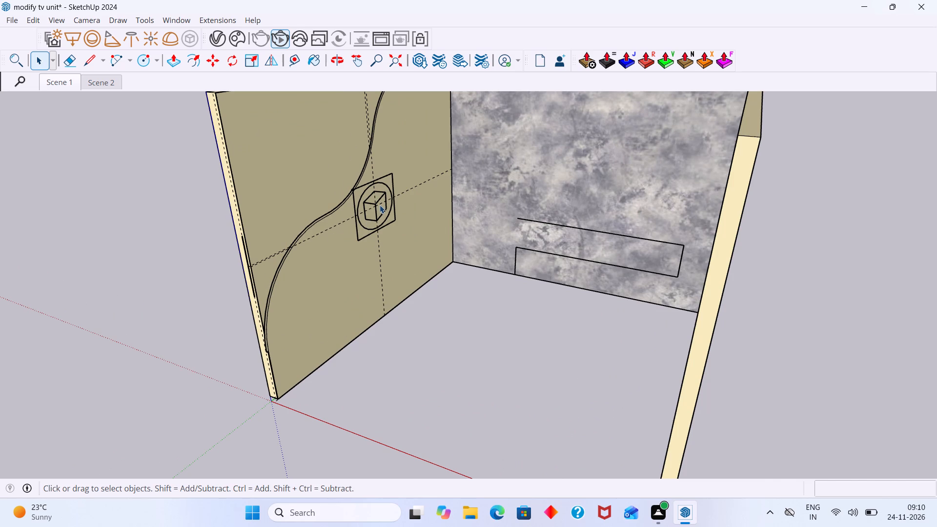
pyautogui.scroll(-1, 383, 205)
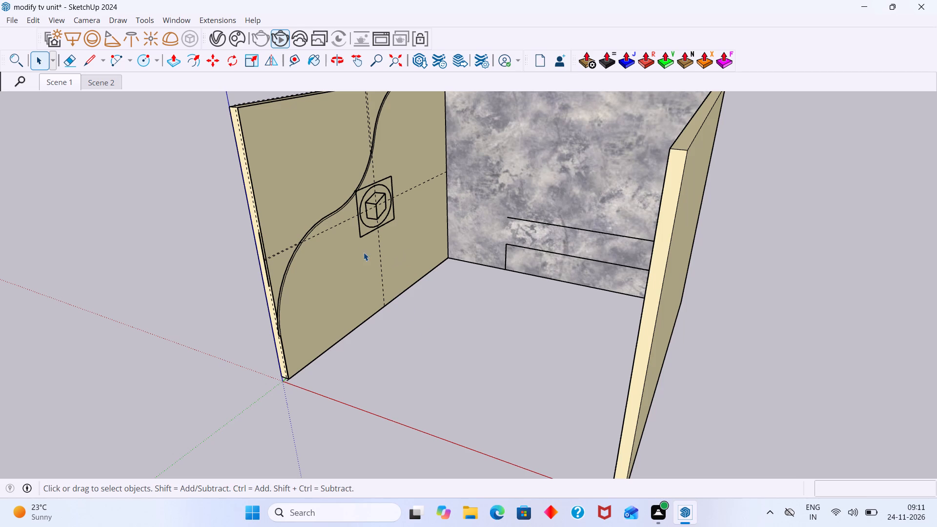
pyautogui.scroll(18, 361, 169)
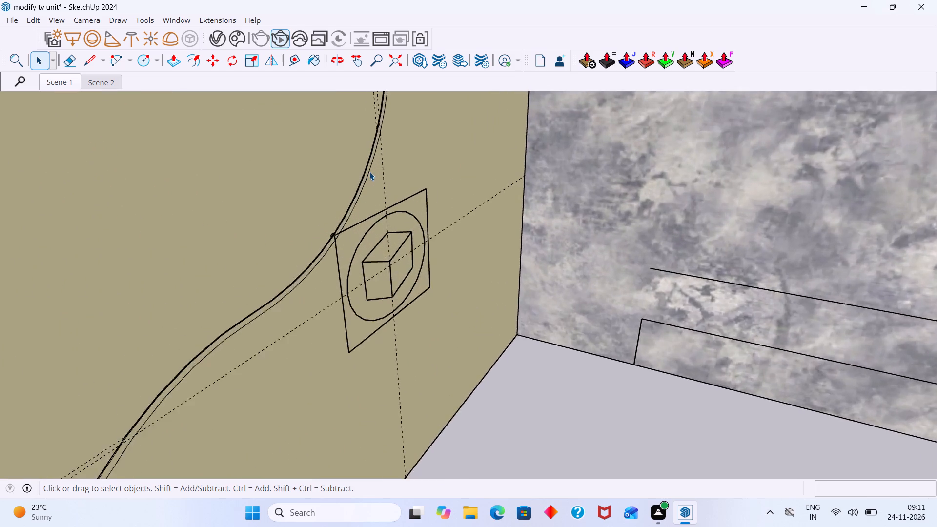
pyautogui.scroll(19, 369, 172)
pyautogui.moveTo(367, 184); pyautogui.dragTo(441, 183, button='middle')
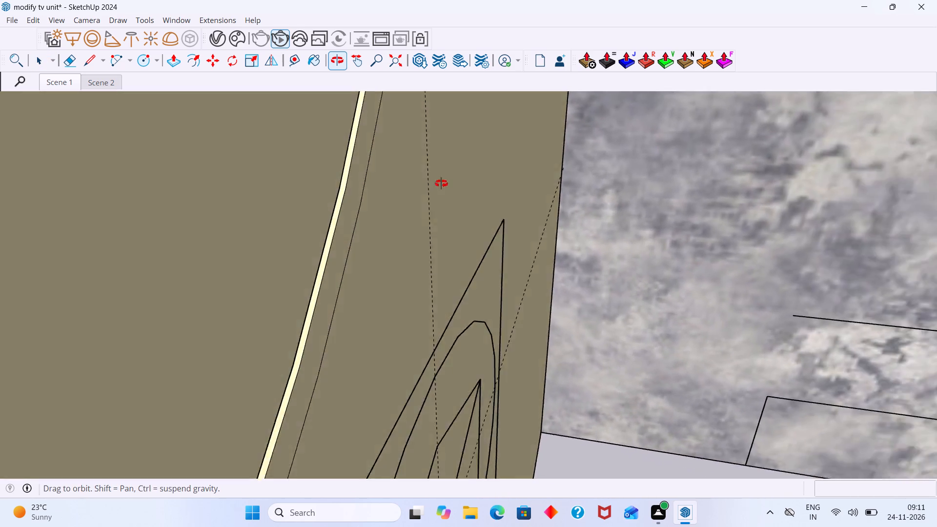
pyautogui.moveTo(441, 183); pyautogui.dragTo(393, 176, button='middle')
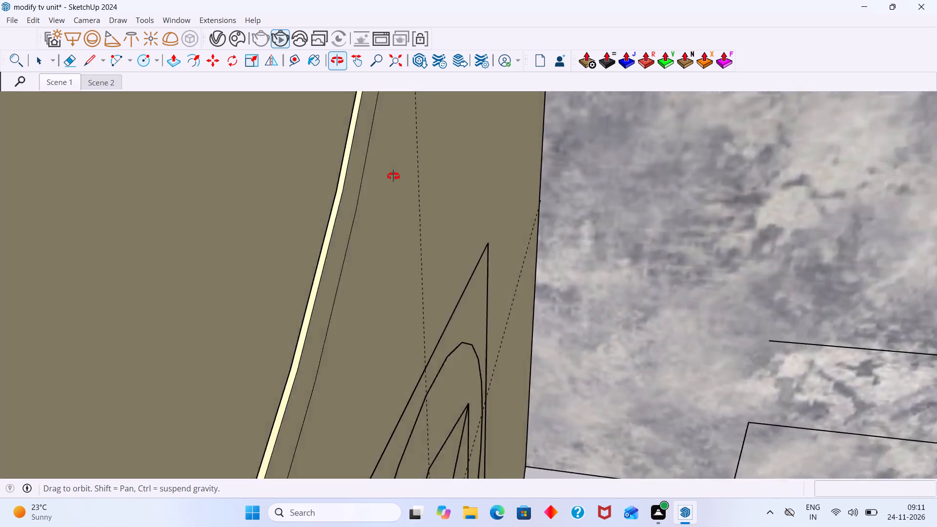
pyautogui.moveTo(393, 176); pyautogui.dragTo(177, 212, button='middle')
pyautogui.scroll(-13, 310, 203)
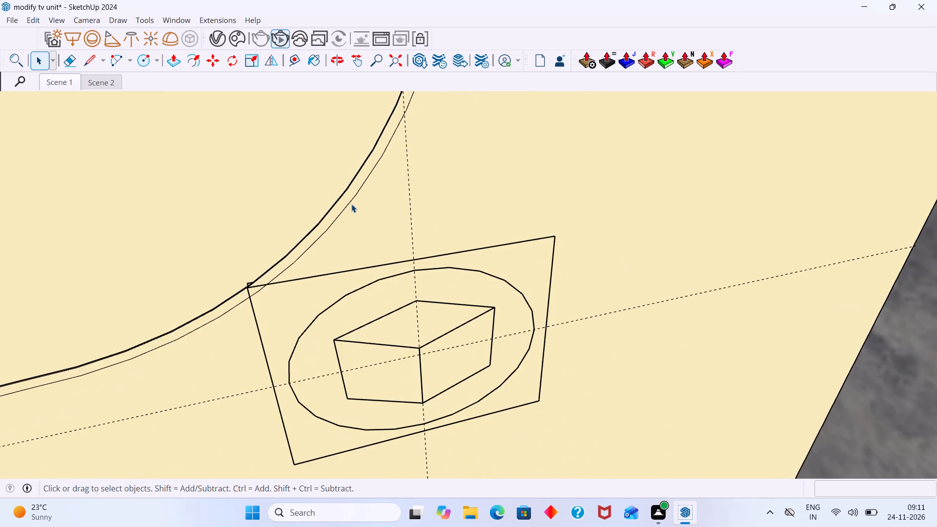
pyautogui.scroll(-15, 351, 204)
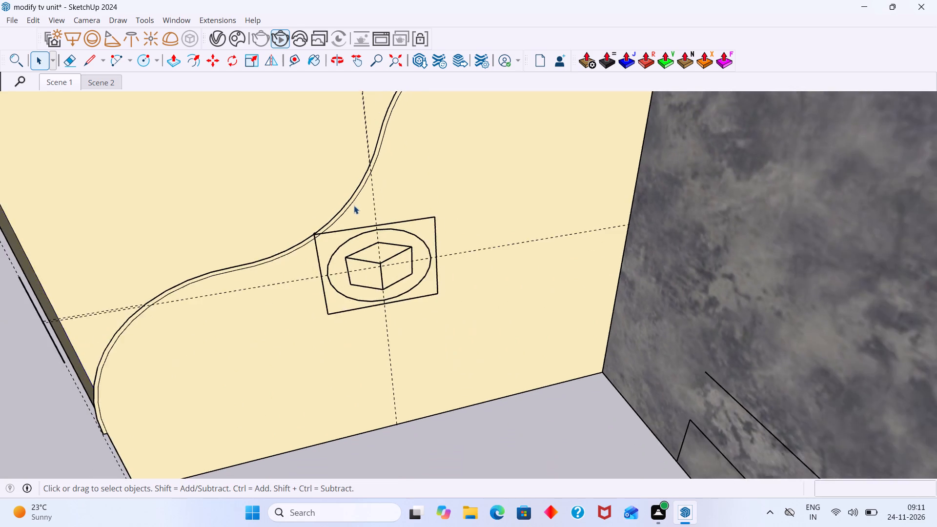
pyautogui.scroll(-3, 354, 205)
pyautogui.moveTo(196, 280); pyautogui.dragTo(440, 215, button='middle')
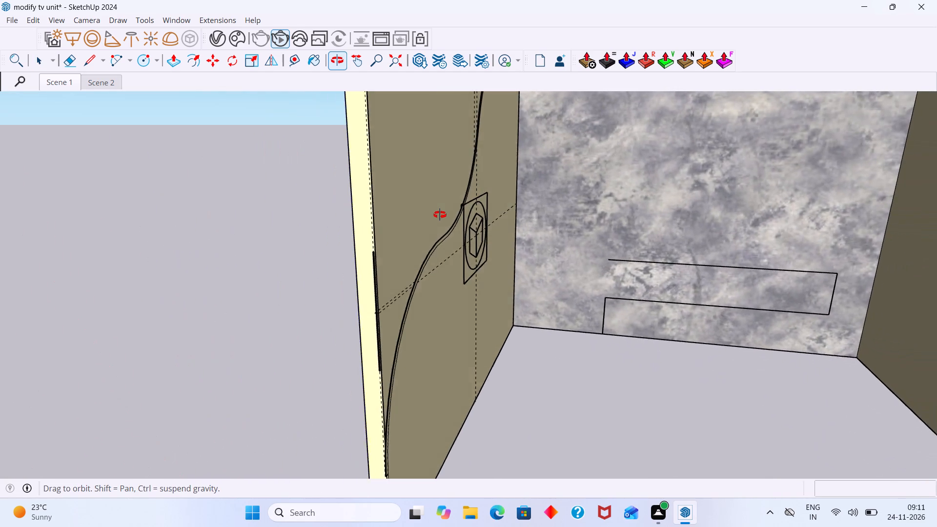
pyautogui.moveTo(440, 215); pyautogui.dragTo(328, 213, button='middle')
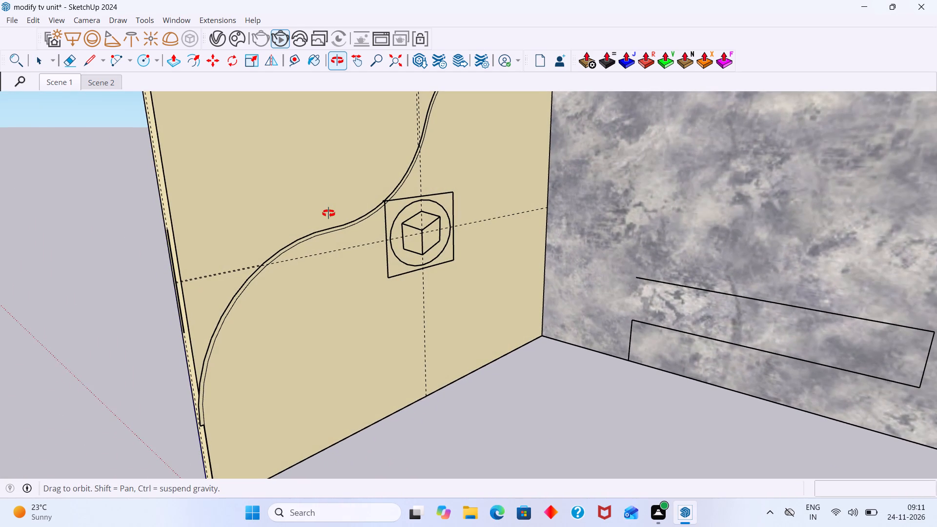
pyautogui.moveTo(328, 213); pyautogui.dragTo(328, 214, button='middle')
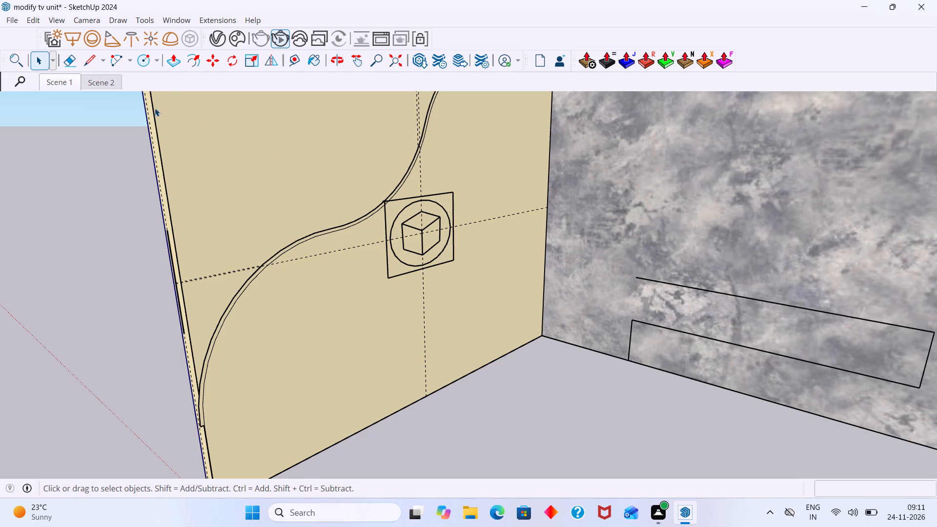
# Reveal the room's isolated-out objects with Isolate/Reveal, bringing back the floor, ceiling and TV unit.
pyautogui.scroll(-20, 338, 132)
pyautogui.scroll(-7, 338, 132)
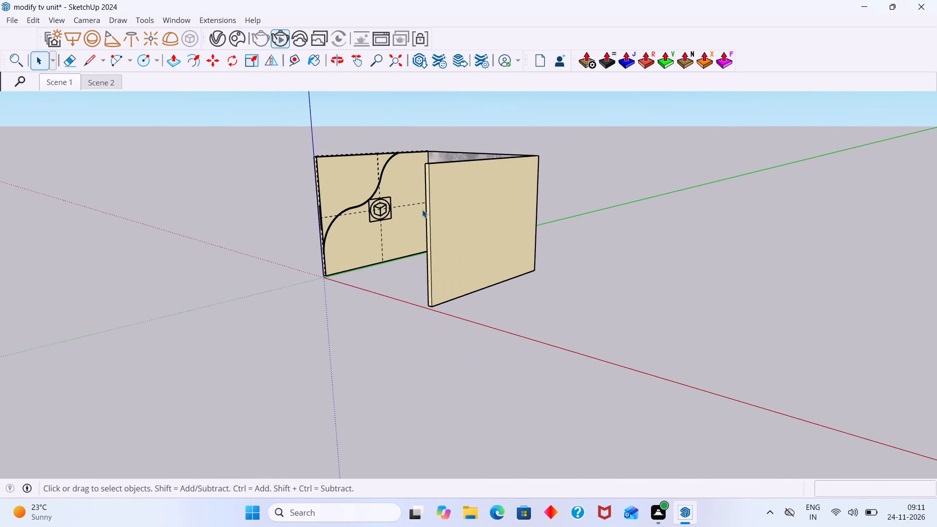
pyautogui.click(448, 180)
pyautogui.rightClick(448, 180)
pyautogui.rightClick(448, 180)
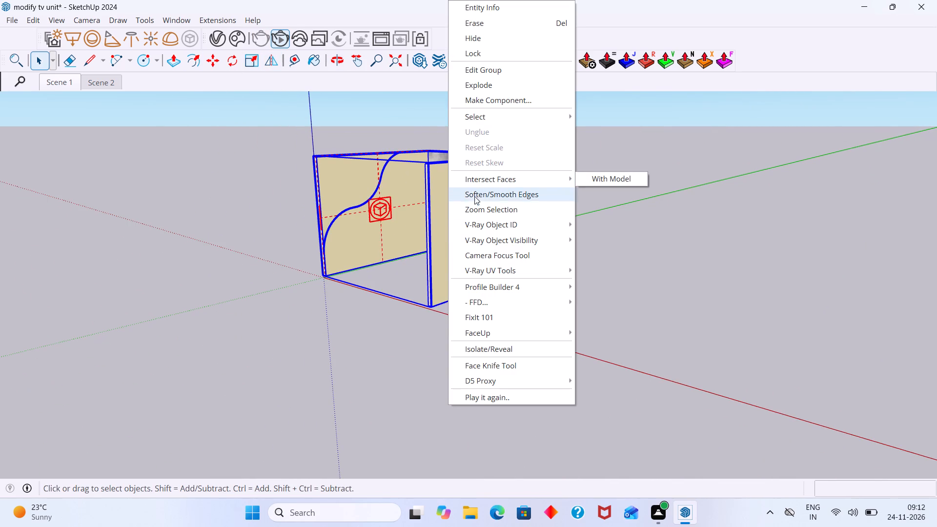
pyautogui.click(502, 352)
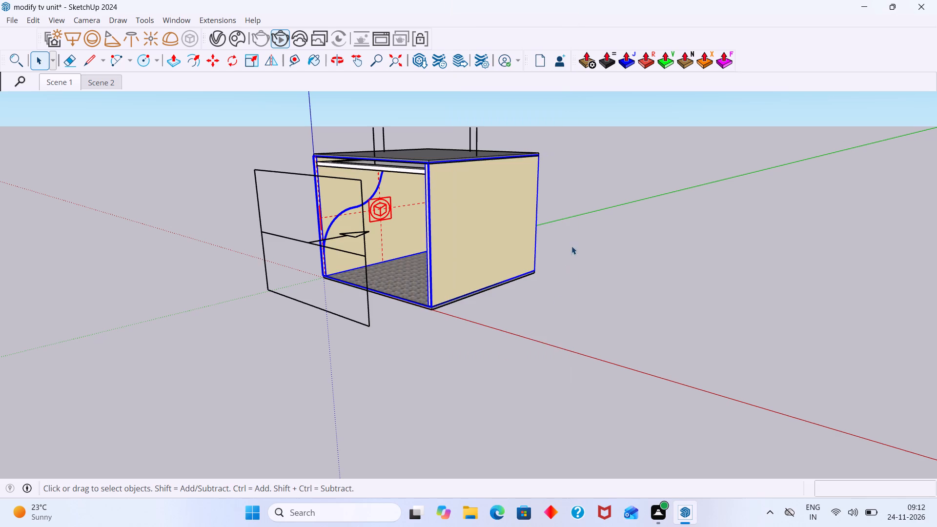
pyautogui.moveTo(517, 230); pyautogui.dragTo(621, 245, button='middle')
pyautogui.scroll(8, 328, 220)
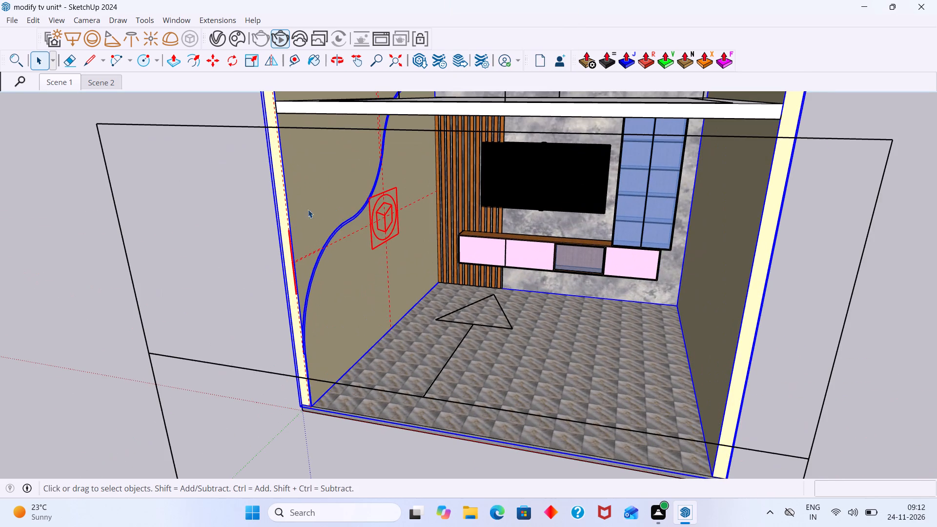
pyautogui.click(222, 229)
pyautogui.scroll(-6, 364, 212)
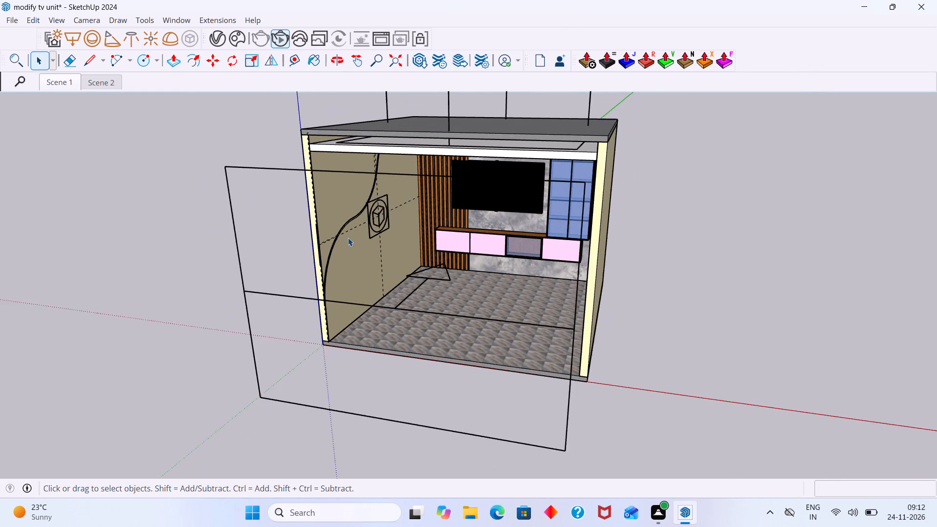
# Restart the interactive V-Ray render of the full room, inspect the curved side wall, and close the frame buffer.
pyautogui.click(347, 239)
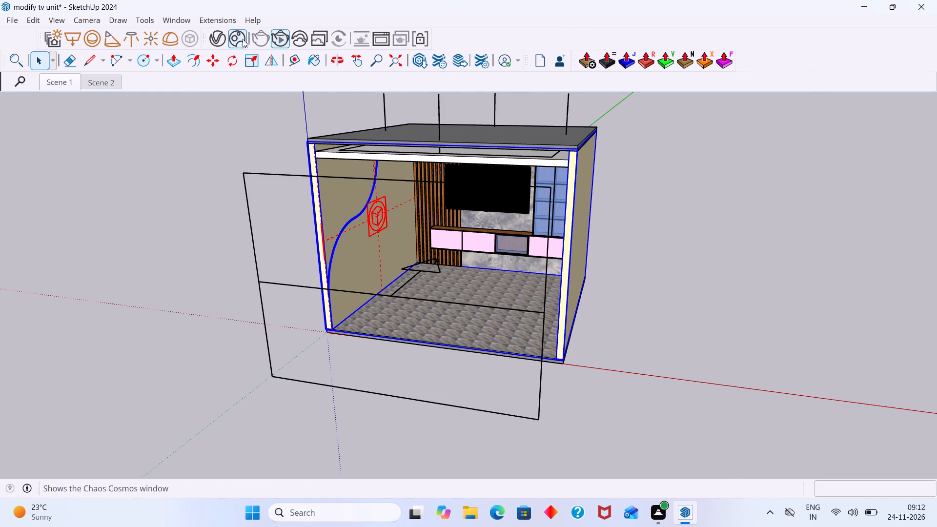
pyautogui.click(280, 41)
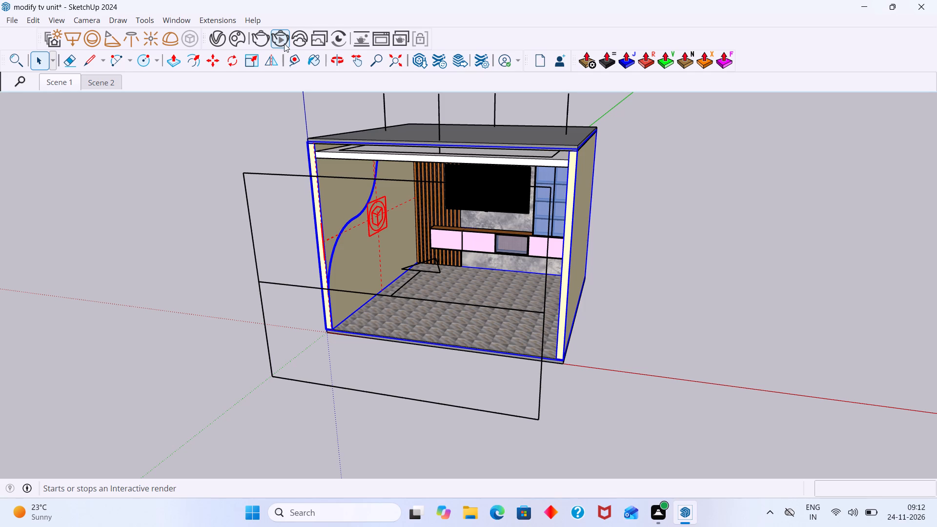
pyautogui.doubleClick(284, 43)
pyautogui.scroll(-2, 345, 358)
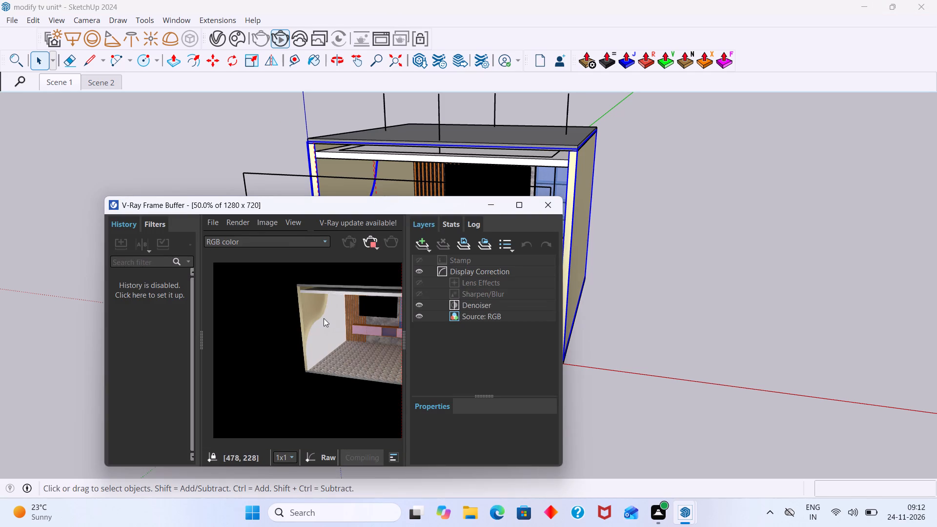
pyautogui.moveTo(323, 318); pyautogui.dragTo(301, 355, button='middle')
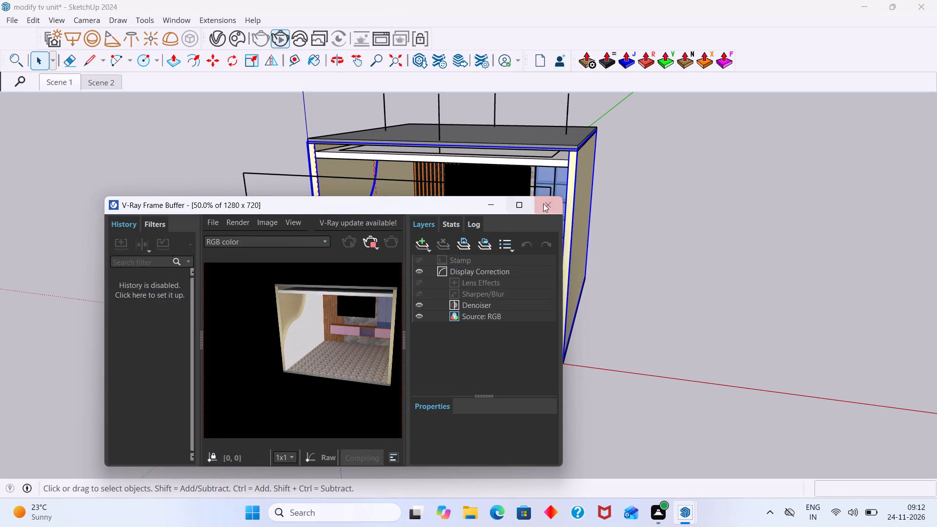
pyautogui.click(549, 202)
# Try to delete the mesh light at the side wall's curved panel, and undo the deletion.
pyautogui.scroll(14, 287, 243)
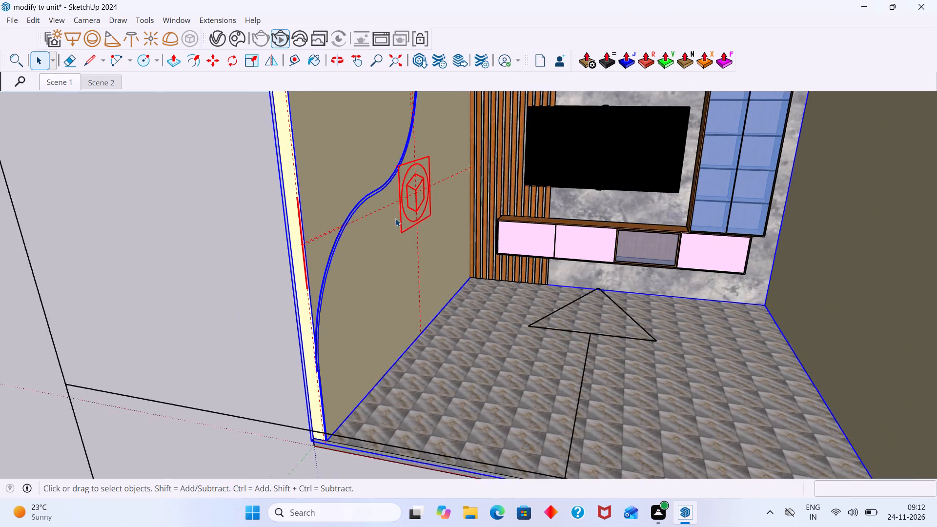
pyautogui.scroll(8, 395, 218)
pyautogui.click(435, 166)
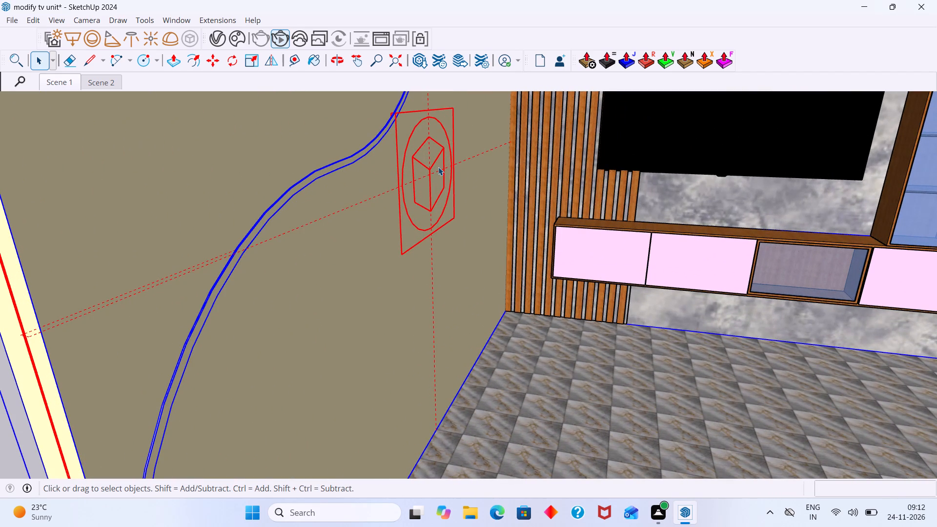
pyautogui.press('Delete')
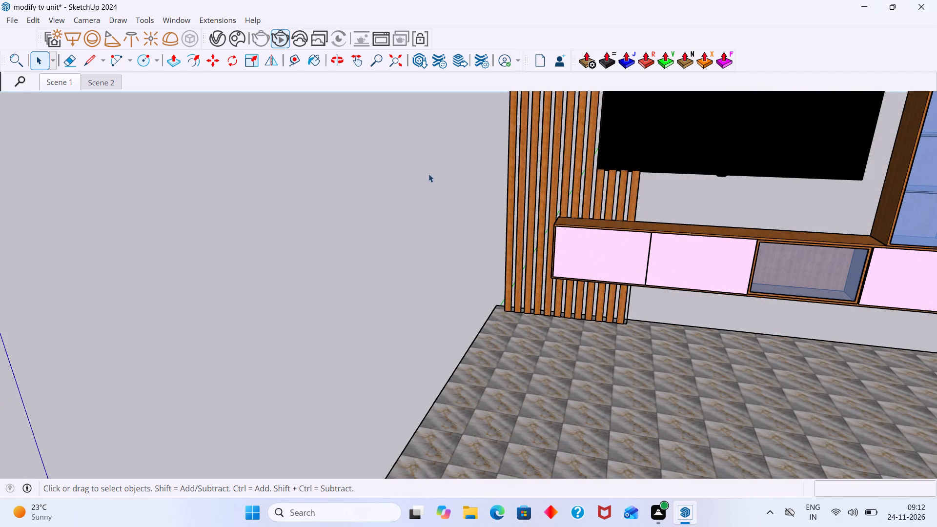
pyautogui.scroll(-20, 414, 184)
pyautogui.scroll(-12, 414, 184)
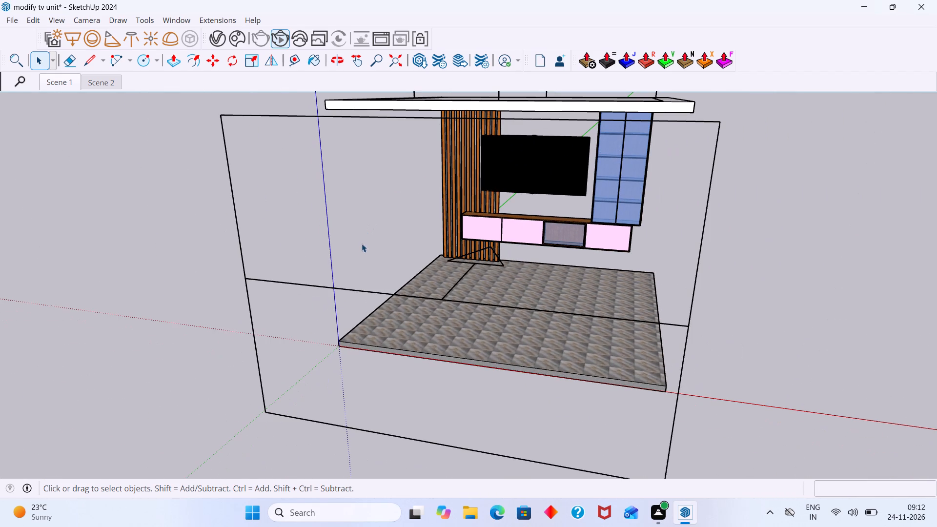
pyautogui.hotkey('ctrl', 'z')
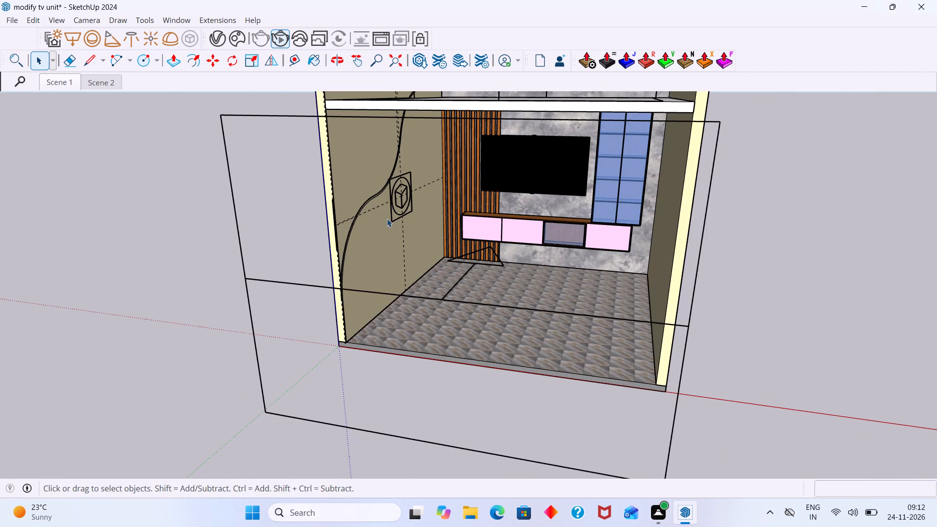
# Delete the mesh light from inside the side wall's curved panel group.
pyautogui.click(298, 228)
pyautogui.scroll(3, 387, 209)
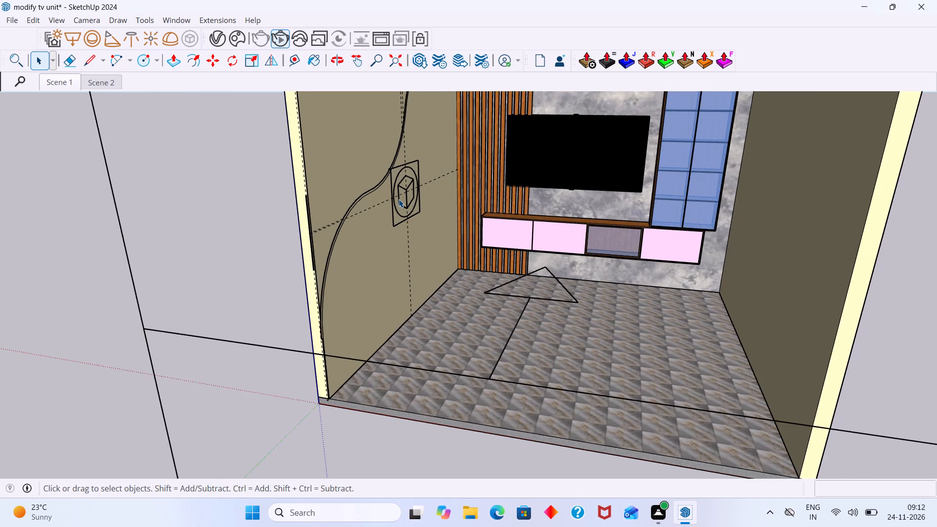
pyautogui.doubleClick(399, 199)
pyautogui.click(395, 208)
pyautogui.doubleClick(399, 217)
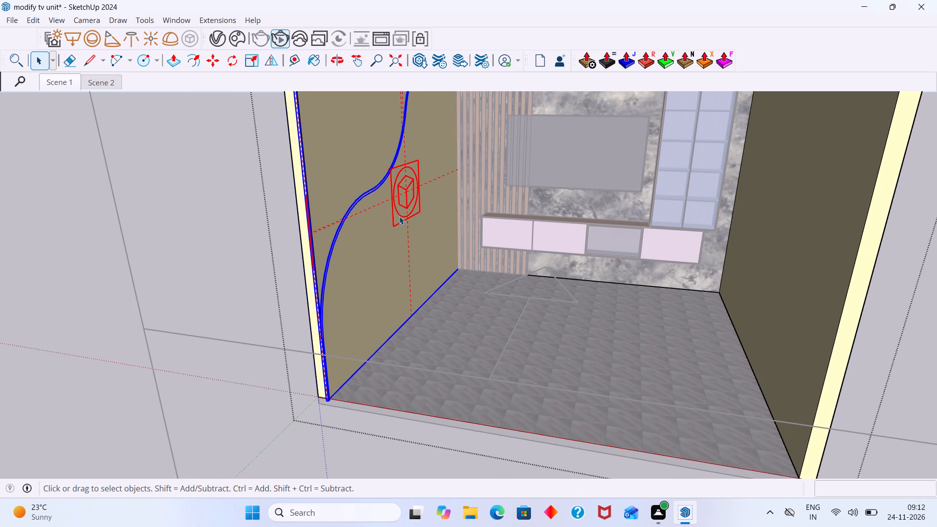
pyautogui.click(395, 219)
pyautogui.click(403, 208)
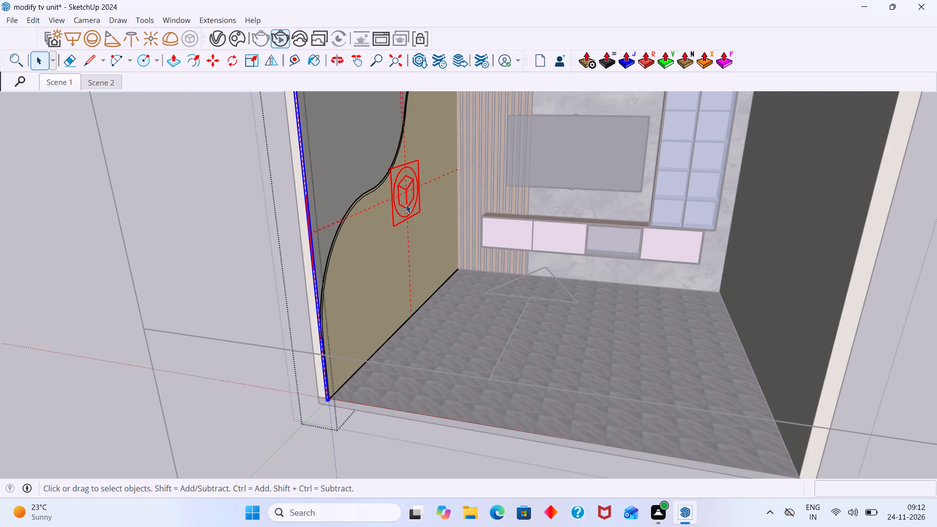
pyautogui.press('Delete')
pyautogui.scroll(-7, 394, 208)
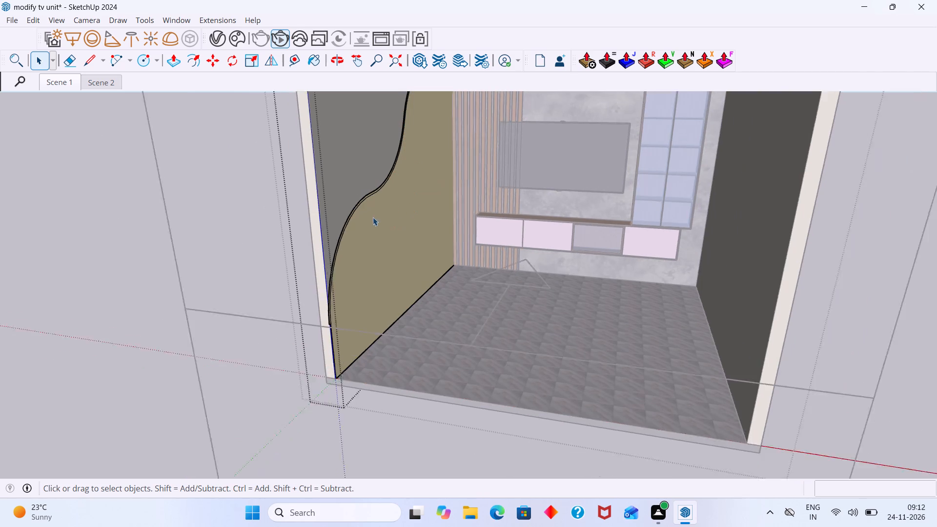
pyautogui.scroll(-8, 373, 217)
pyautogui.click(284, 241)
# Examine the side wall's curved panel edge and its overhanging lip up close from several angles.
pyautogui.scroll(5, 333, 268)
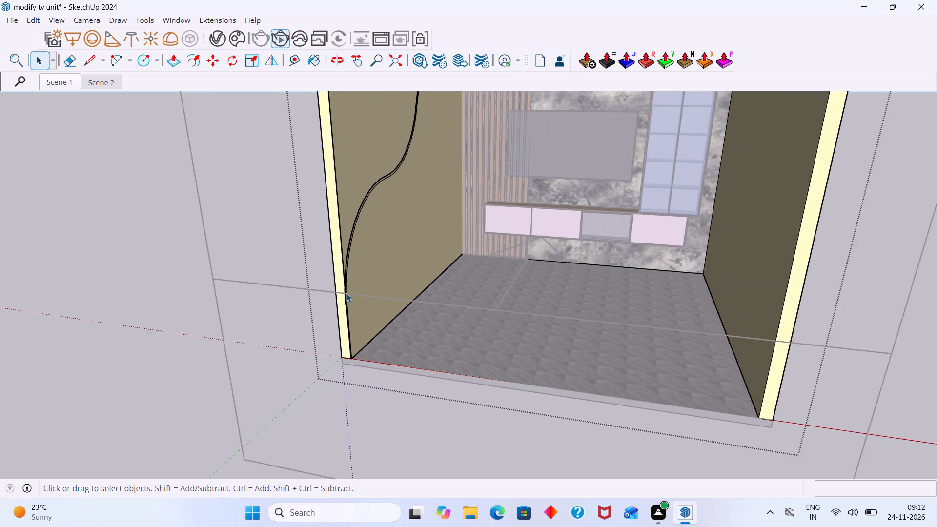
pyautogui.scroll(13, 346, 293)
pyautogui.scroll(2, 332, 331)
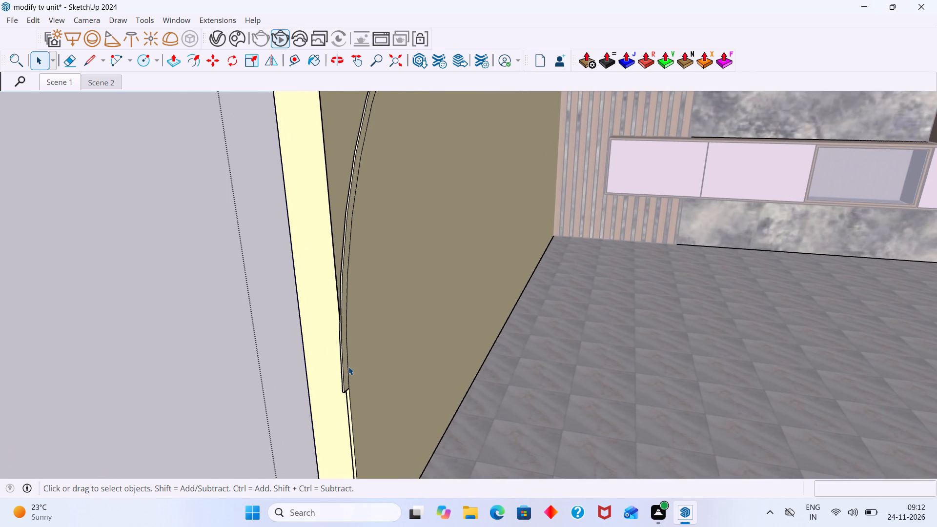
pyautogui.moveTo(349, 366); pyautogui.dragTo(574, 343, button='middle')
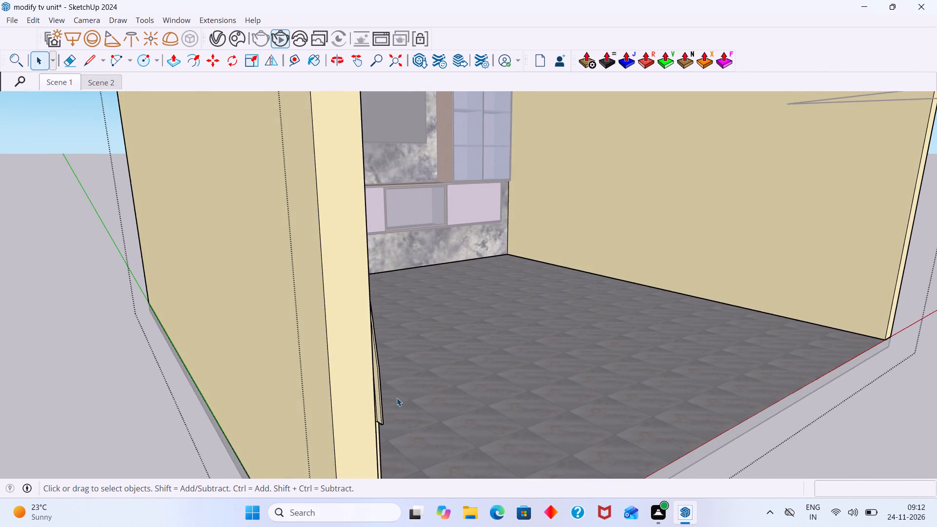
pyautogui.scroll(4, 390, 398)
pyautogui.moveTo(362, 403); pyautogui.dragTo(358, 317, button='middle')
pyautogui.scroll(2, 368, 385)
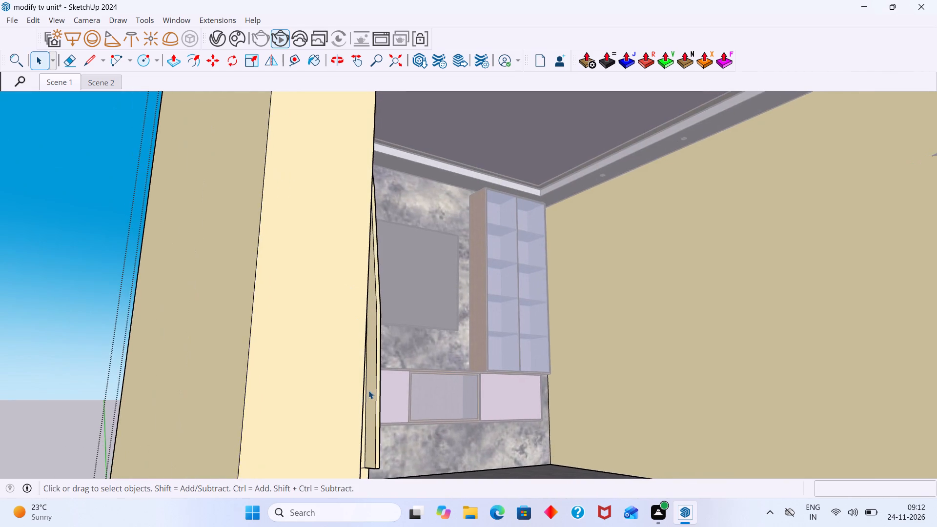
pyautogui.moveTo(363, 389); pyautogui.dragTo(91, 439, button='middle')
pyautogui.scroll(1, 88, 437)
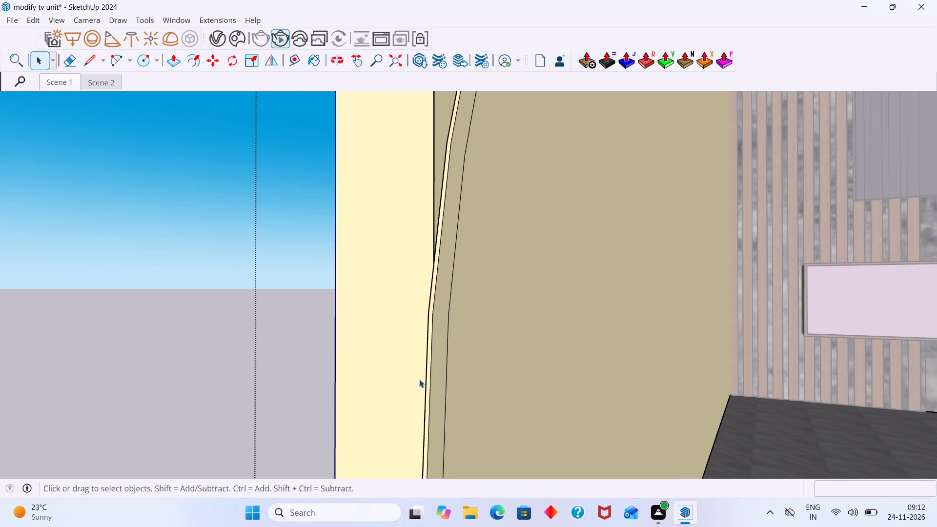
# Undo the earlier edits back to the side wall's plain curved panel, before its lip and mesh light were made.
pyautogui.hotkey('ctrl', 'z')
pyautogui.hotkey('ctrl', 'z')
pyautogui.hotkey('ctrl', 'z')
pyautogui.hotkey('ctrl', 'z')
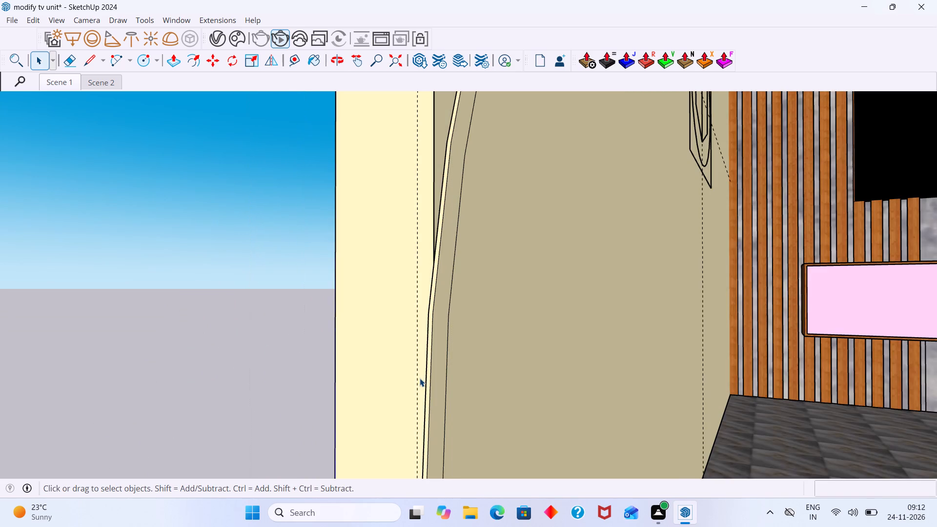
pyautogui.hotkey('ctrl', 'z')
pyautogui.hotkey('ctrl', 'z')
pyautogui.hotkey('ctrl', 'z')
pyautogui.hotkey('ctrl', 'z')
pyautogui.hotkey('ctrl', 'z')
pyautogui.hotkey('ctrl', 'z')
pyautogui.hotkey('ctrl', 'z')
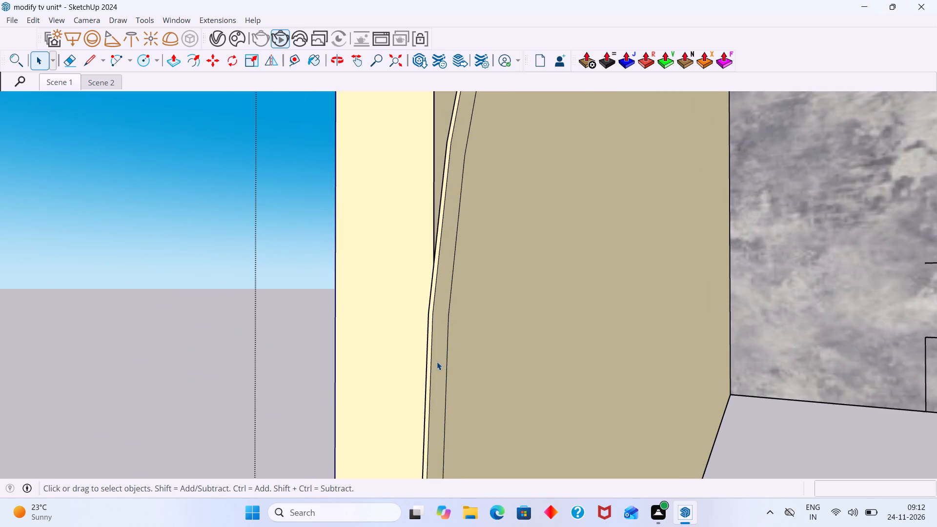
pyautogui.hotkey('ctrl', 'z')
pyautogui.hotkey('ctrl', 'z')
pyautogui.hotkey('ctrl', 'z')
pyautogui.hotkey('ctrl', 'z')
pyautogui.hotkey('ctrl', 'z')
pyautogui.scroll(-8, 437, 358)
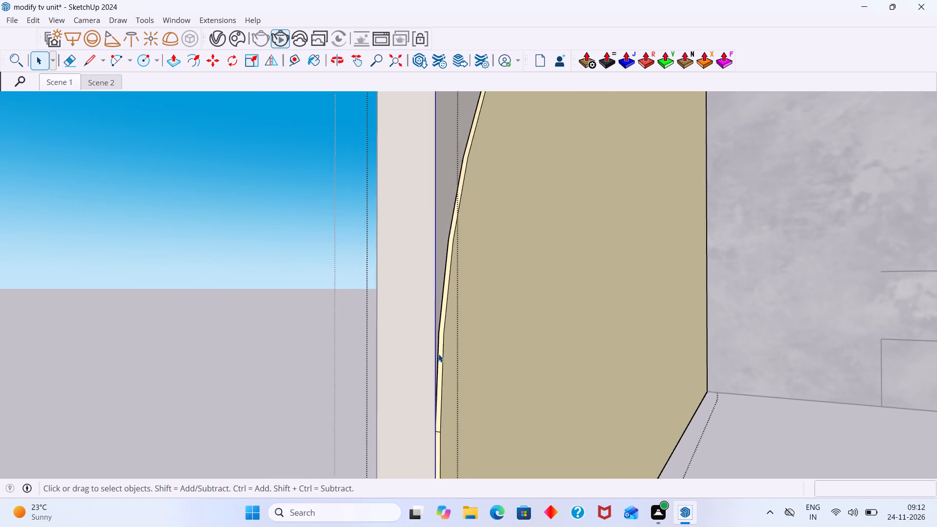
pyautogui.scroll(-12, 438, 354)
pyautogui.scroll(-9, 481, 297)
pyautogui.click(330, 284)
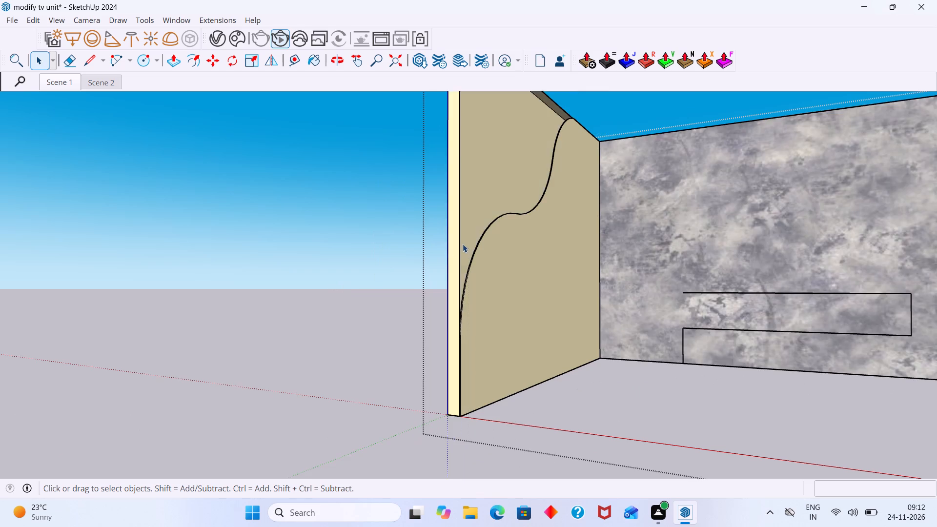
# Copy the curved panel's outer edge about 1/4" across its thickness, splitting off a narrow strip along the curve.
pyautogui.moveTo(462, 265); pyautogui.dragTo(458, 428, button='middle')
pyautogui.scroll(15, 549, 348)
pyautogui.scroll(3, 481, 283)
pyautogui.moveTo(505, 279); pyautogui.dragTo(371, 301, button='middle')
pyautogui.scroll(10, 360, 300)
pyautogui.moveTo(387, 327); pyautogui.dragTo(394, 331, button='middle')
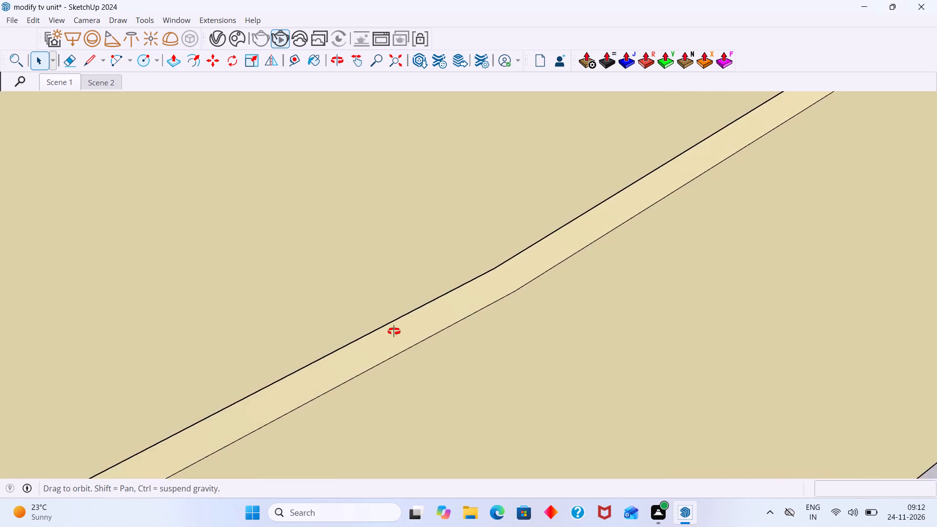
pyautogui.moveTo(394, 331); pyautogui.dragTo(418, 362, button='middle')
pyautogui.scroll(5, 395, 349)
pyautogui.click(370, 332)
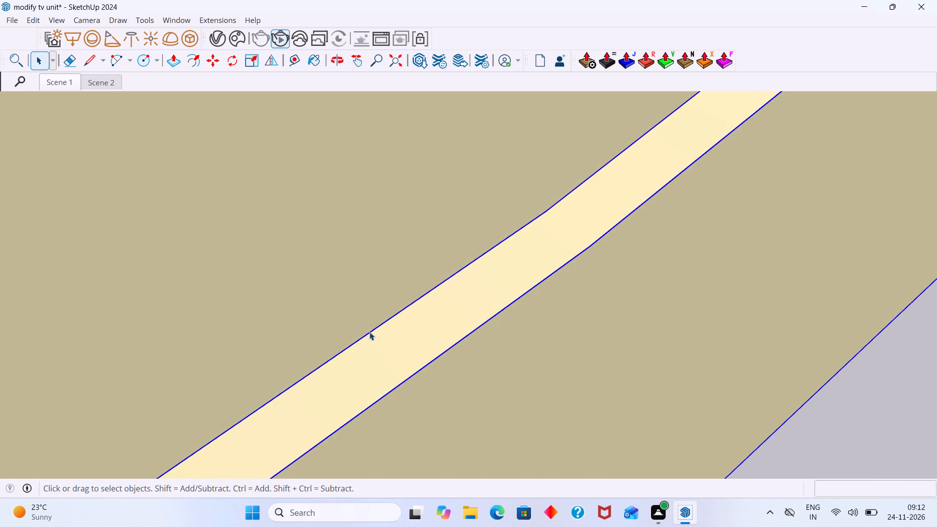
pyautogui.click(369, 330)
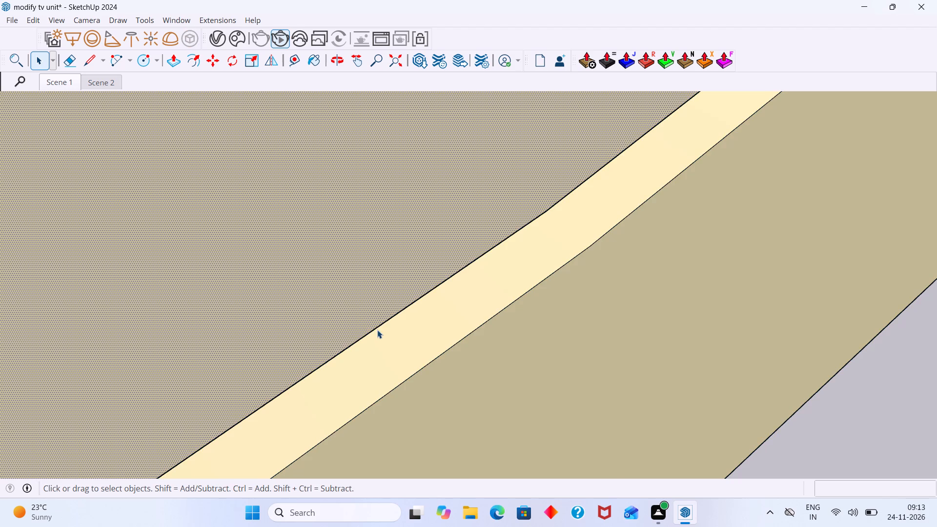
pyautogui.click(375, 330)
pyautogui.doubleClick(375, 330)
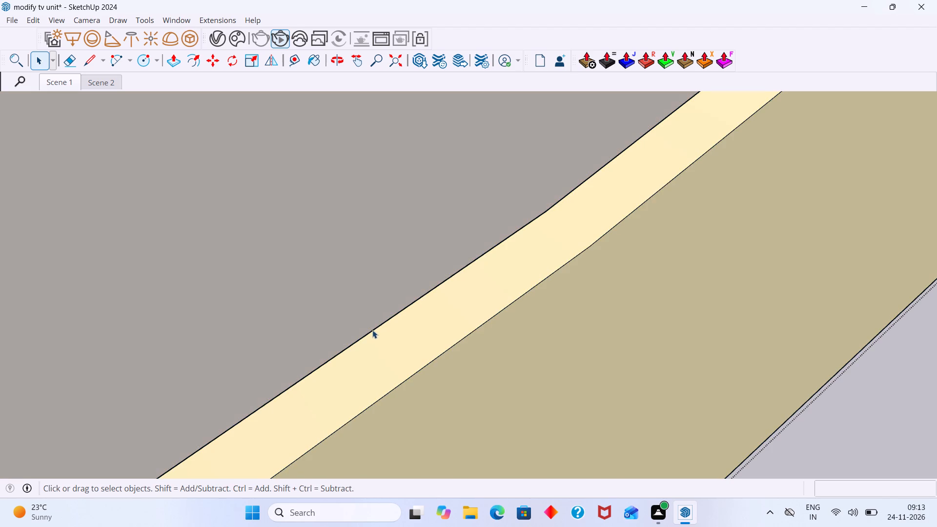
pyautogui.click(372, 330)
pyautogui.click(374, 330)
pyautogui.press('m')
pyautogui.click(374, 330)
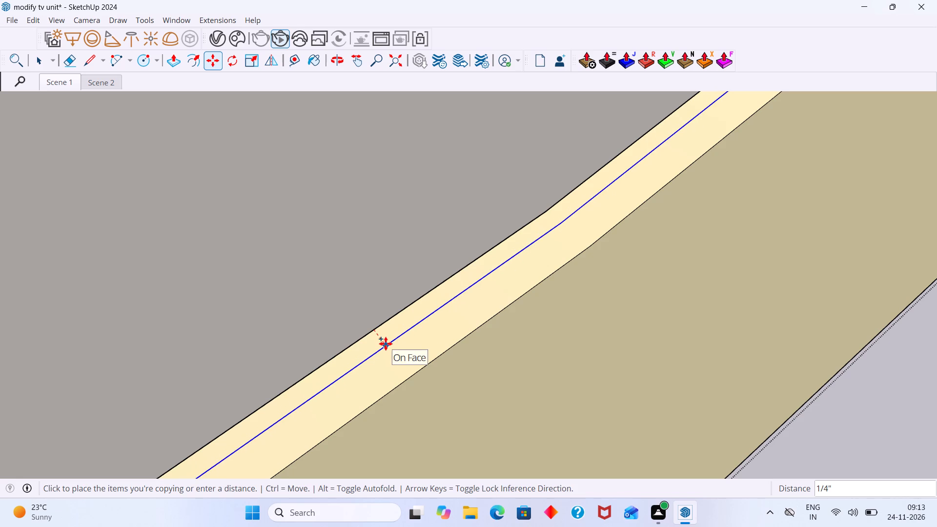
pyautogui.click(386, 343)
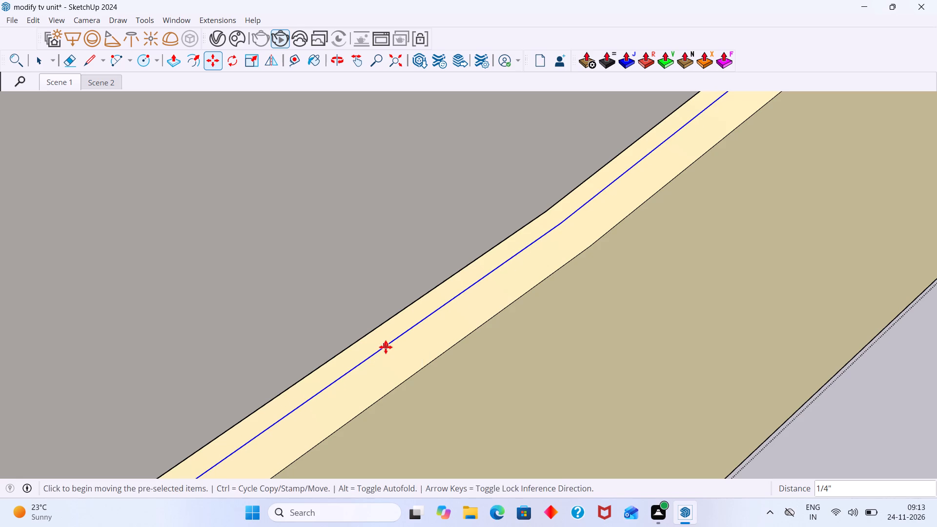
pyautogui.press('space')
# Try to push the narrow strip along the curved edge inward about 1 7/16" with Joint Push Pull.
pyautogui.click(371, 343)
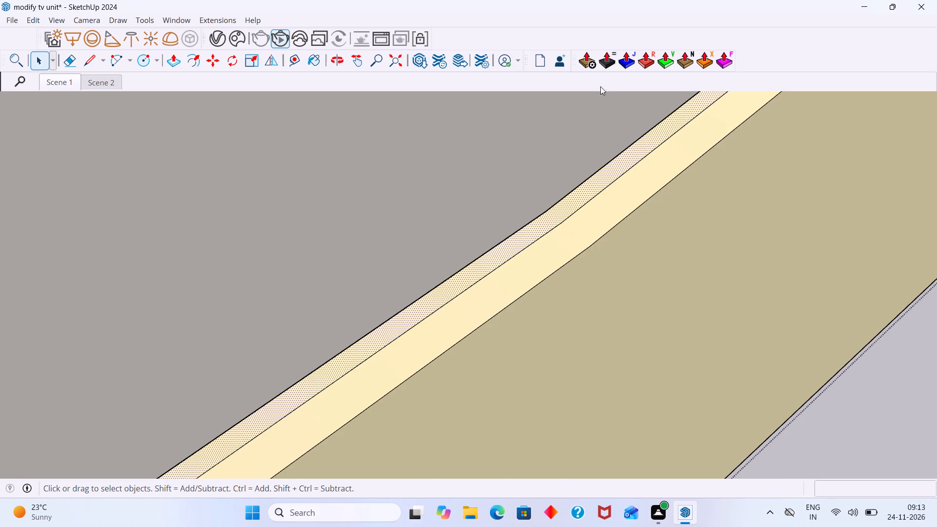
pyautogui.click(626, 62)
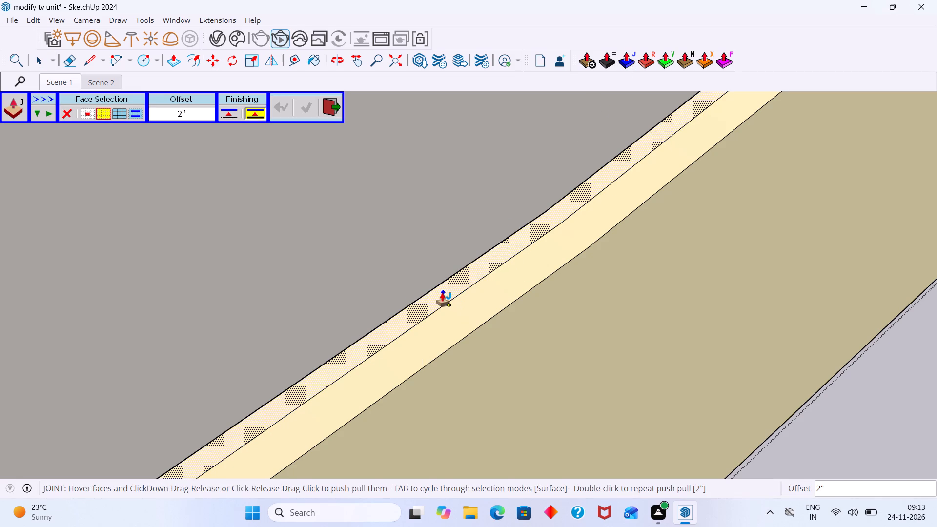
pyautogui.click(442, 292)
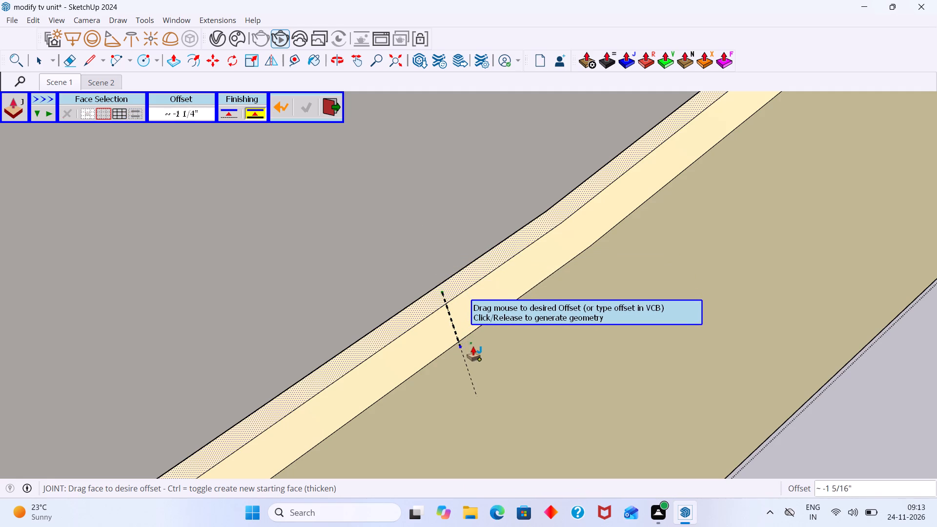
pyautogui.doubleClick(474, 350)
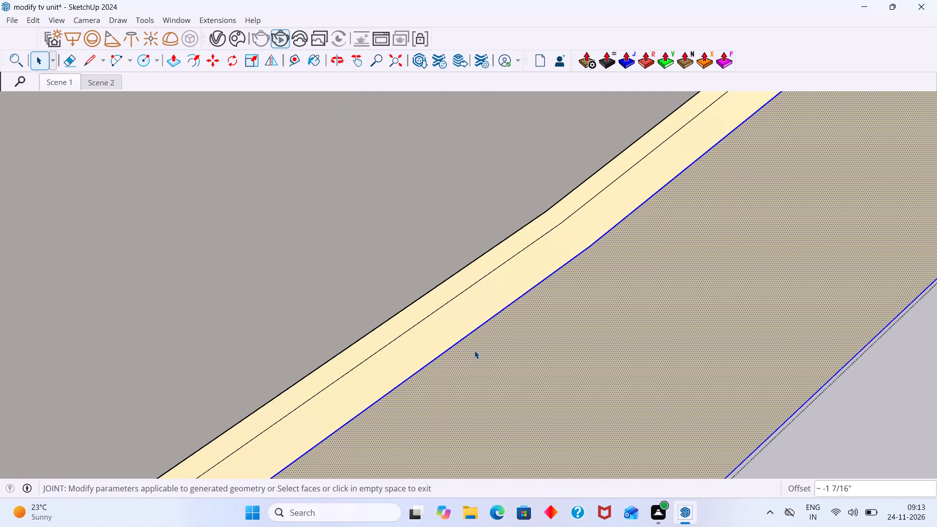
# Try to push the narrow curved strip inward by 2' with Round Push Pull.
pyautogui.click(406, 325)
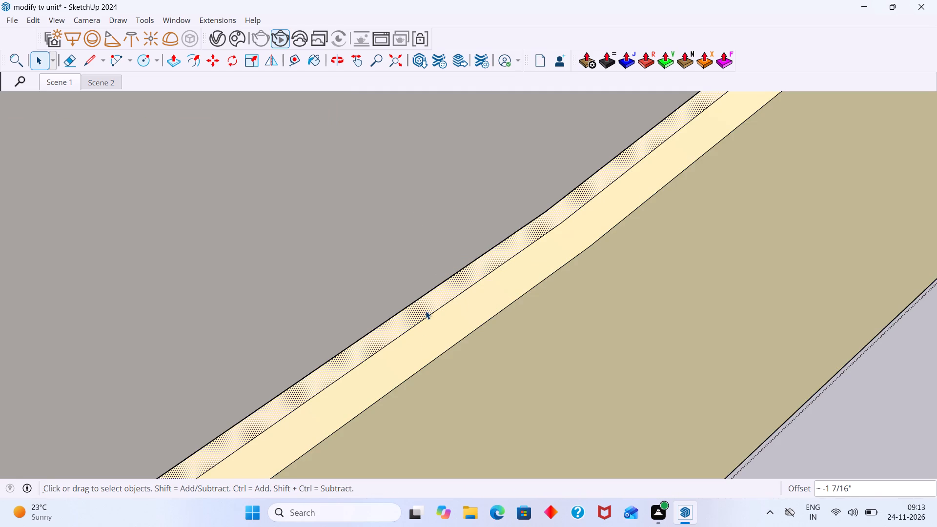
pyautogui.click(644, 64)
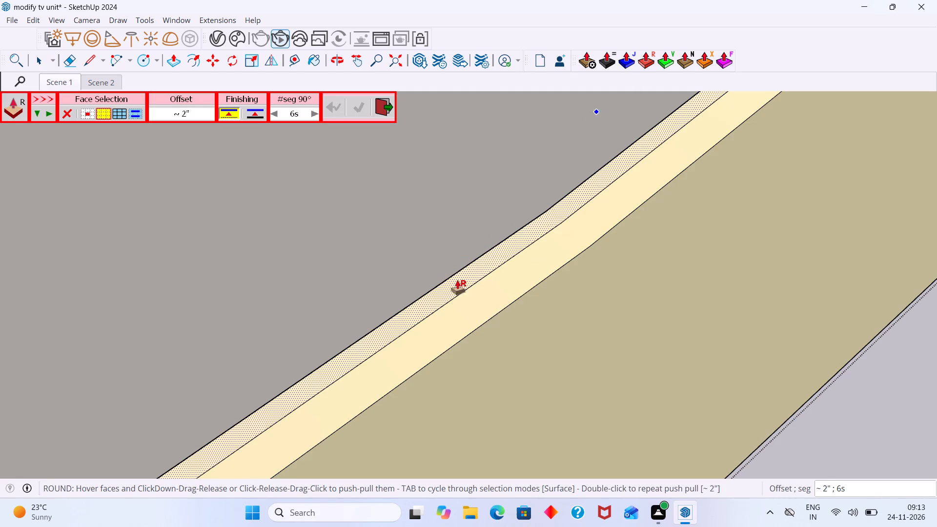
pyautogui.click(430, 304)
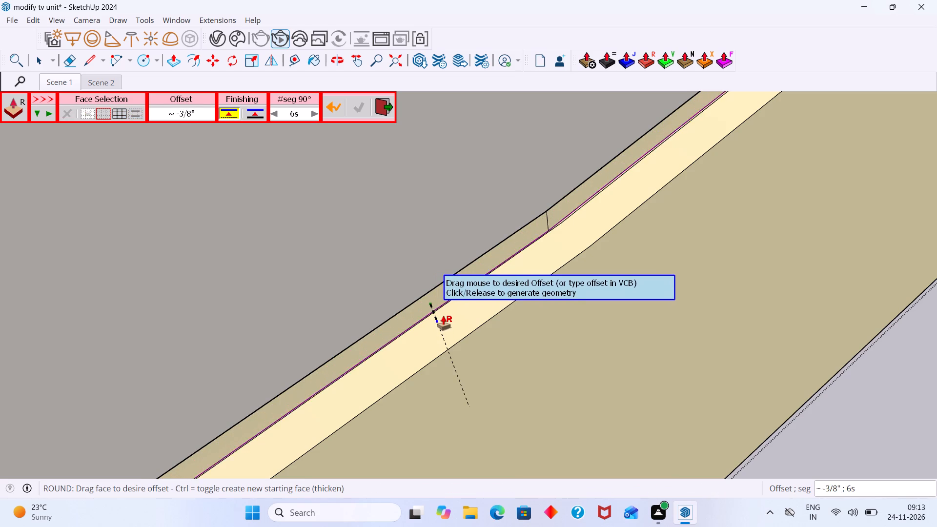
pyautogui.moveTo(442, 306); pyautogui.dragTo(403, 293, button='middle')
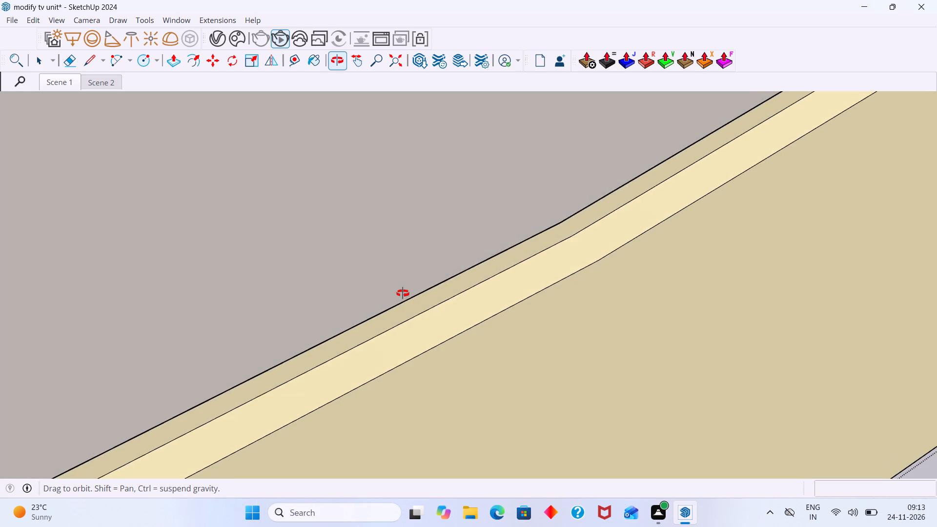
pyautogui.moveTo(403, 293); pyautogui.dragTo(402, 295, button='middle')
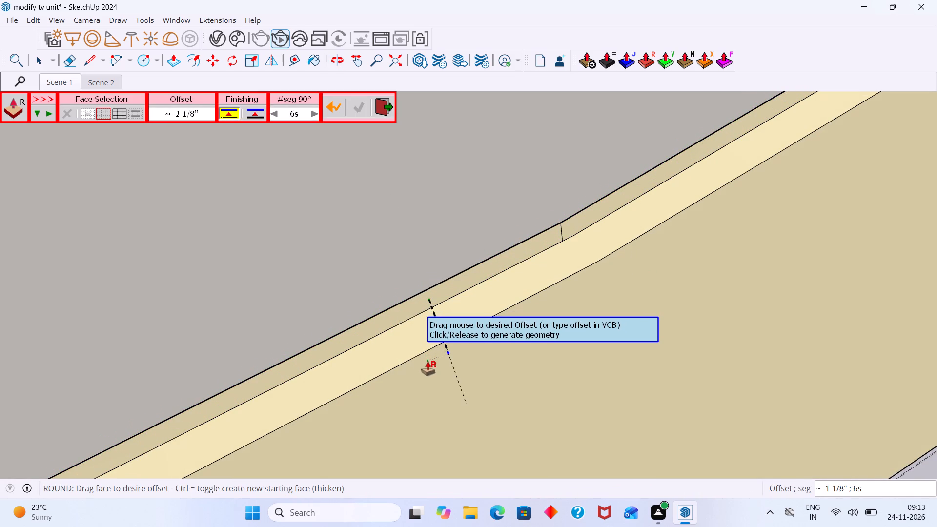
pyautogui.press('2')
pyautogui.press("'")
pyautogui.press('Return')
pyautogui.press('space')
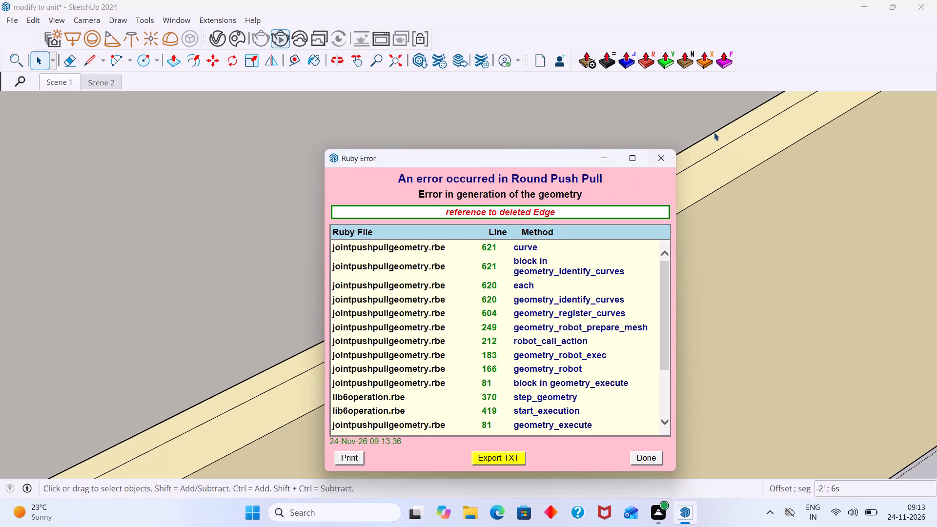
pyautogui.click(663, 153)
# Push the narrow strip along the curved panel edge by 1" with Round Push Pull.
pyautogui.moveTo(367, 353); pyautogui.dragTo(522, 352, button='middle')
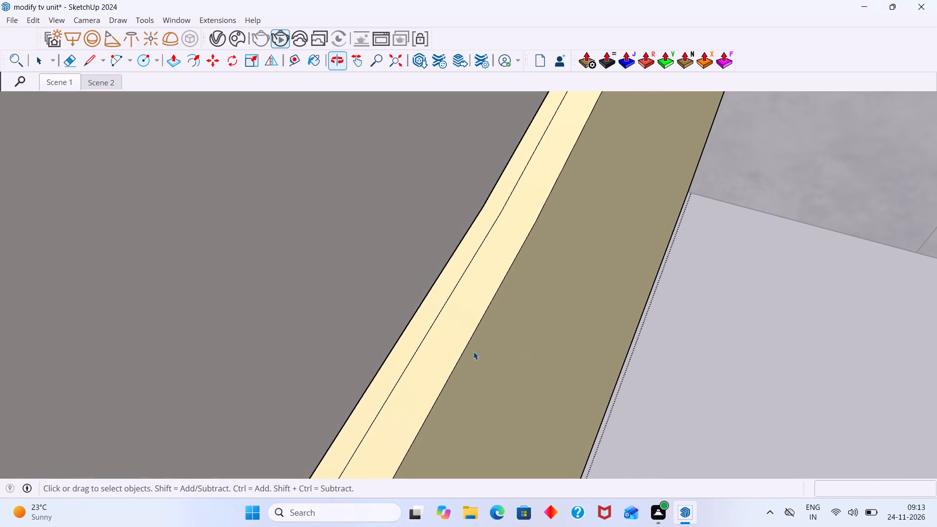
pyautogui.click(414, 331)
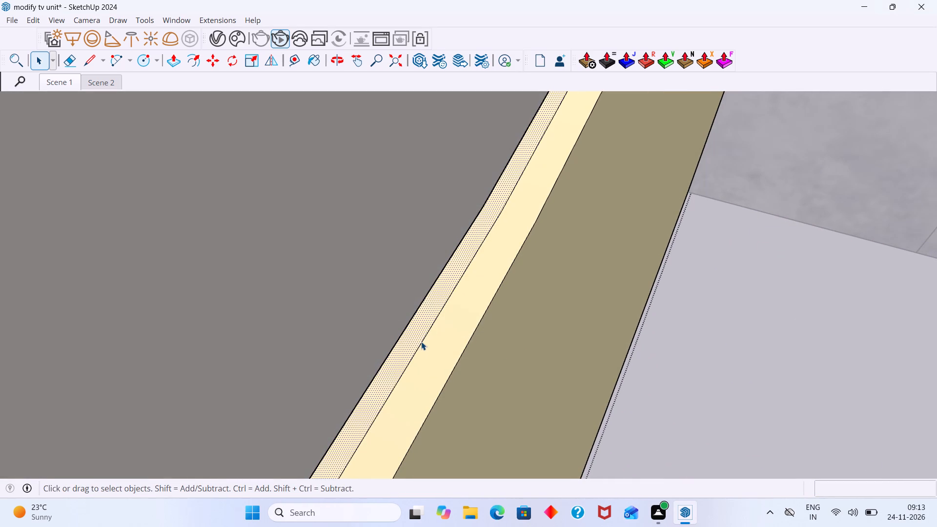
pyautogui.click(643, 61)
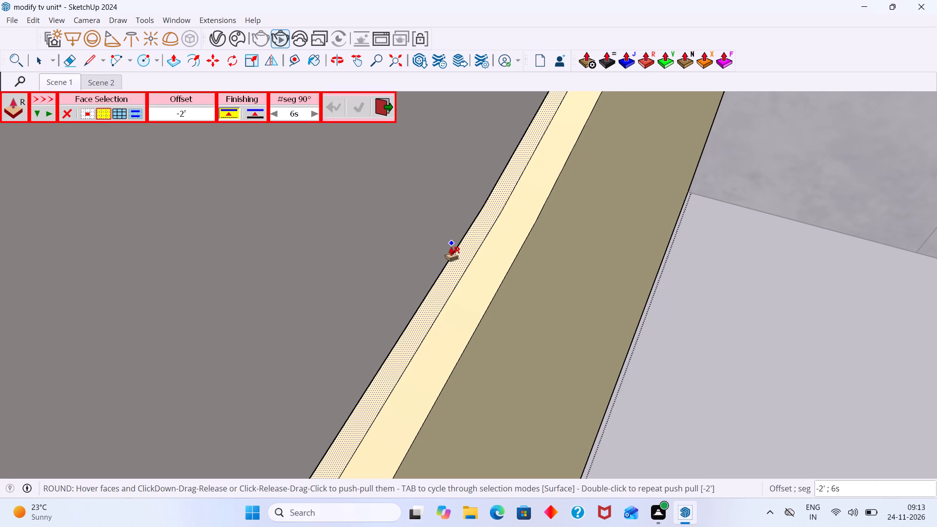
pyautogui.click(458, 259)
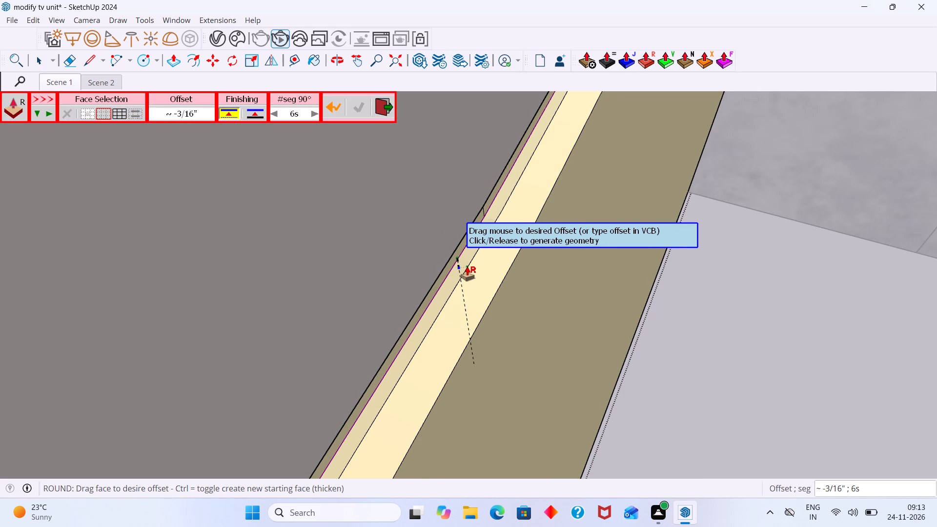
pyautogui.write('1"')
pyautogui.press('Return')
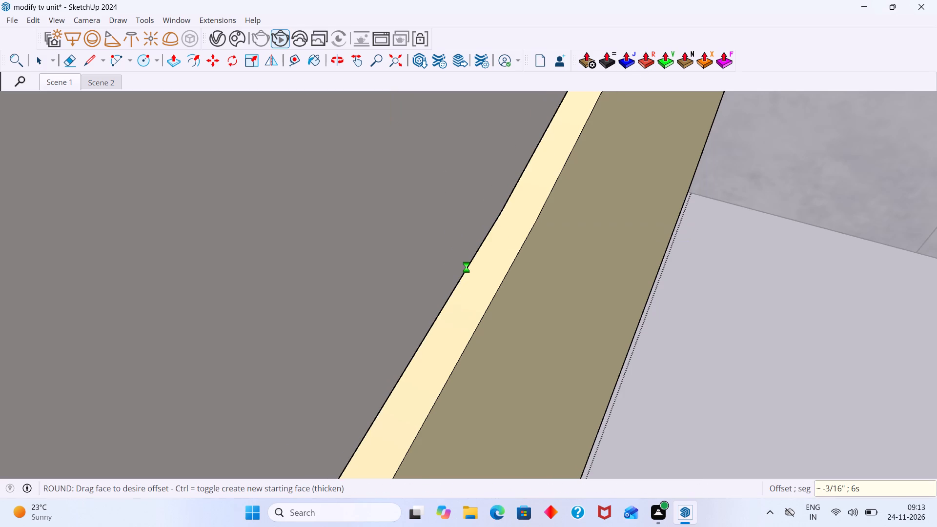
# Inspect the pushed strip along the curved panel's edge from several angles.
pyautogui.press('space')
pyautogui.moveTo(450, 297); pyautogui.dragTo(550, 271, button='middle')
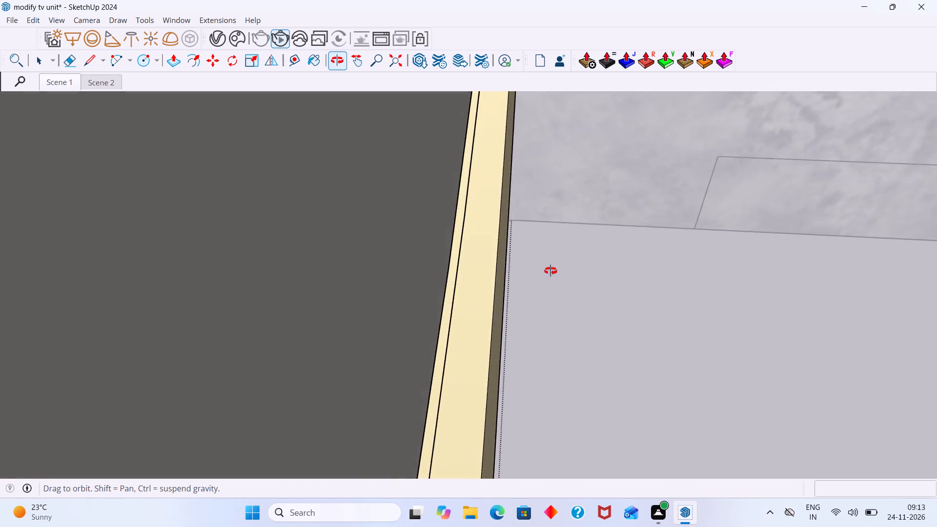
pyautogui.moveTo(550, 271); pyautogui.dragTo(593, 187, button='middle')
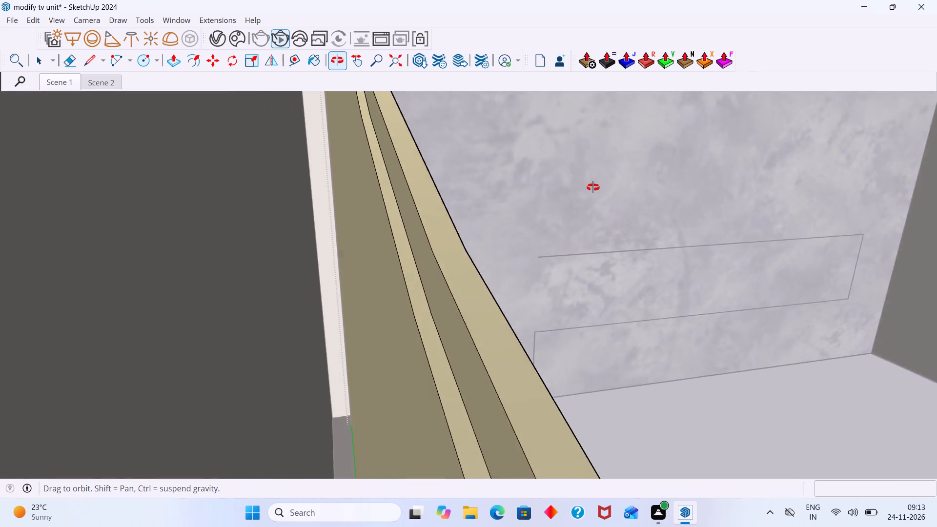
pyautogui.moveTo(593, 187); pyautogui.dragTo(636, 189, button='middle')
pyautogui.scroll(-8, 249, 302)
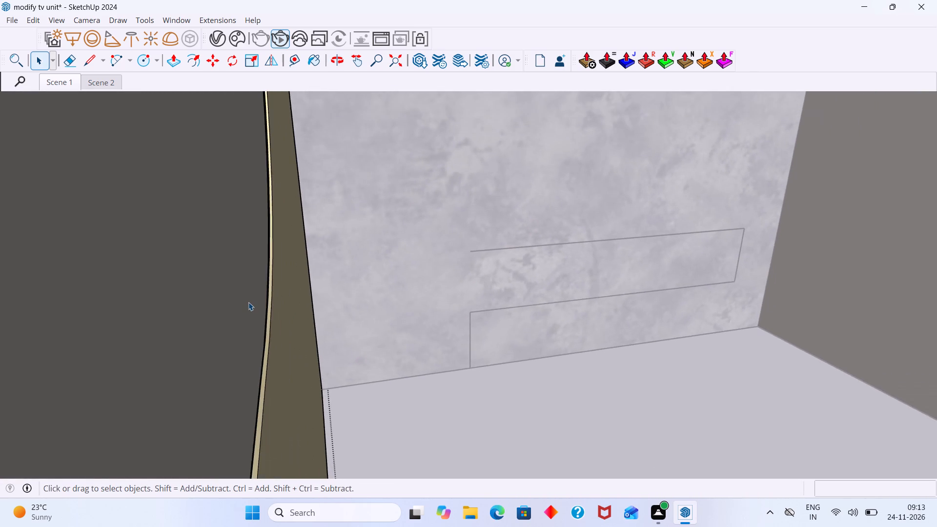
pyautogui.scroll(-3, 248, 302)
pyautogui.moveTo(248, 303); pyautogui.dragTo(274, 289, button='middle')
pyautogui.scroll(2, 262, 289)
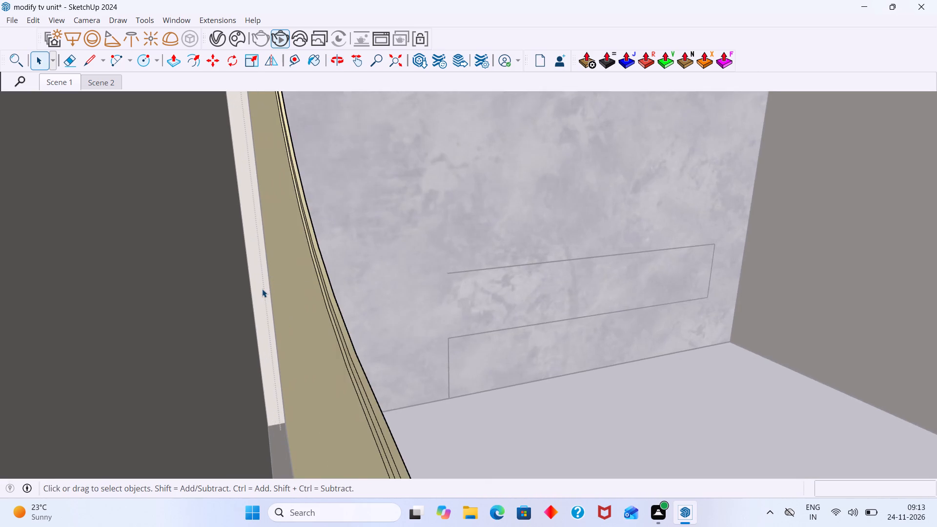
pyautogui.scroll(4, 268, 286)
pyautogui.scroll(-2, 253, 304)
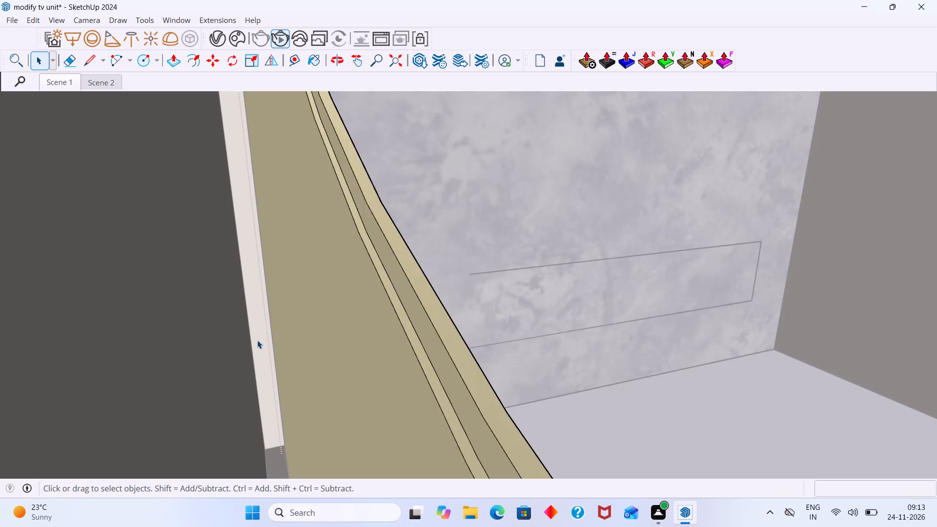
pyautogui.scroll(-4, 259, 346)
pyautogui.scroll(3, 259, 346)
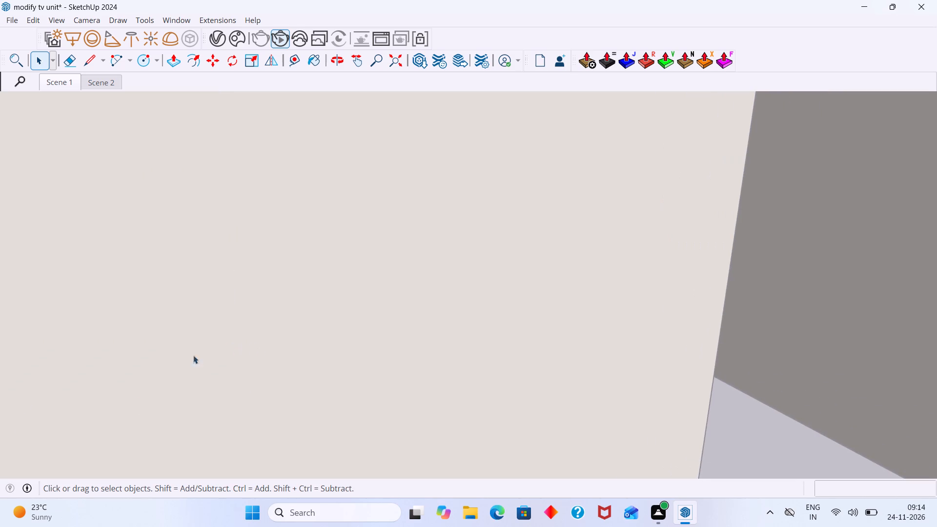
# Leave the curved panel's group and return to editing the whole room group.
pyautogui.click(391, 62)
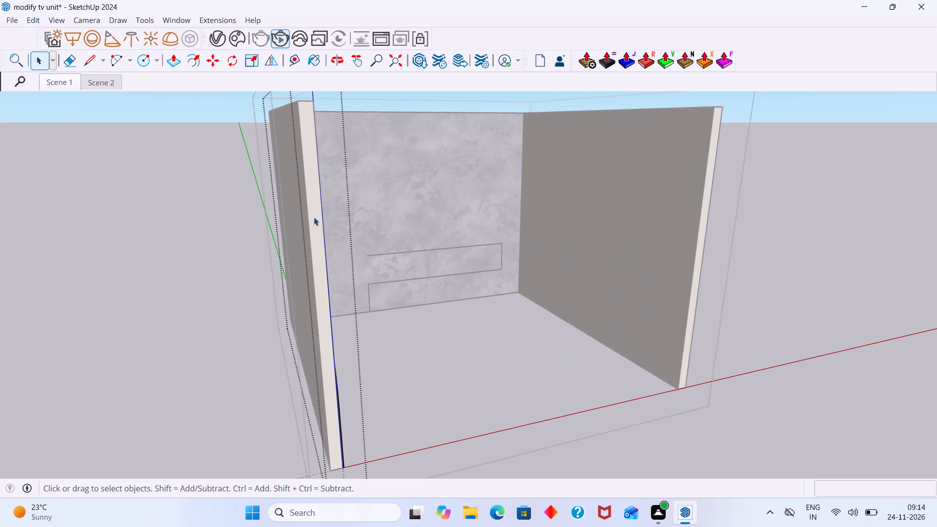
pyautogui.moveTo(273, 260); pyautogui.dragTo(114, 311, button='middle')
pyautogui.click(95, 310)
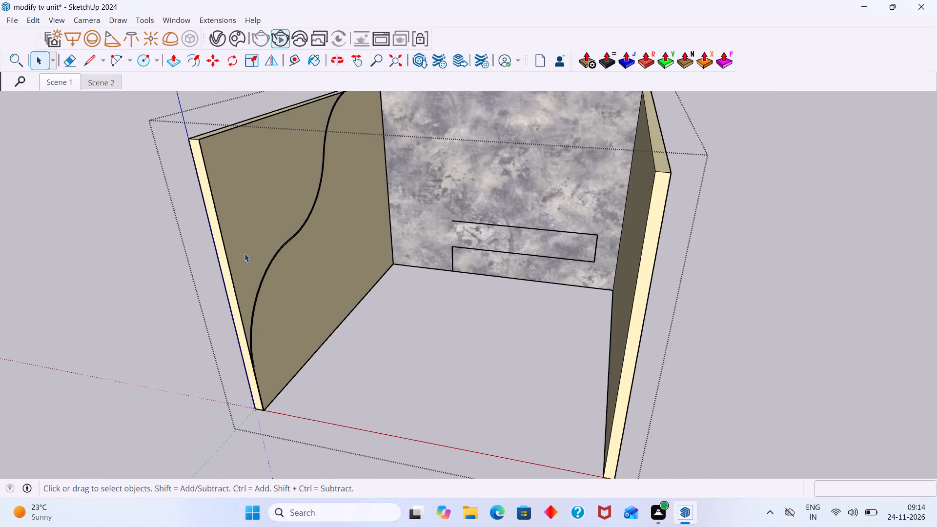
# Examine the gap and lip along the curved panel's edge against the side wall at close range.
pyautogui.scroll(13, 257, 247)
pyautogui.moveTo(300, 215); pyautogui.dragTo(436, 218, button='middle')
pyautogui.moveTo(268, 256); pyautogui.dragTo(104, 294, button='middle')
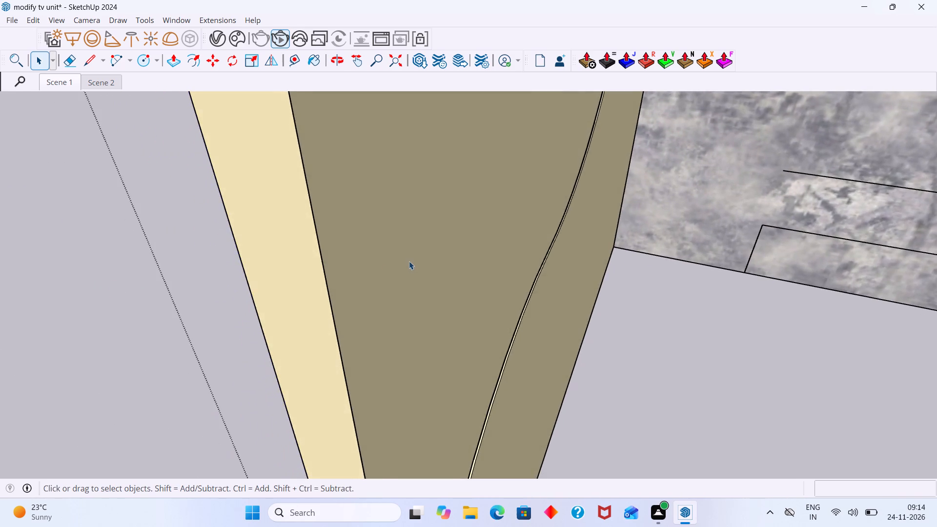
pyautogui.scroll(-20, 409, 261)
pyautogui.scroll(-3, 409, 261)
pyautogui.scroll(3, 428, 279)
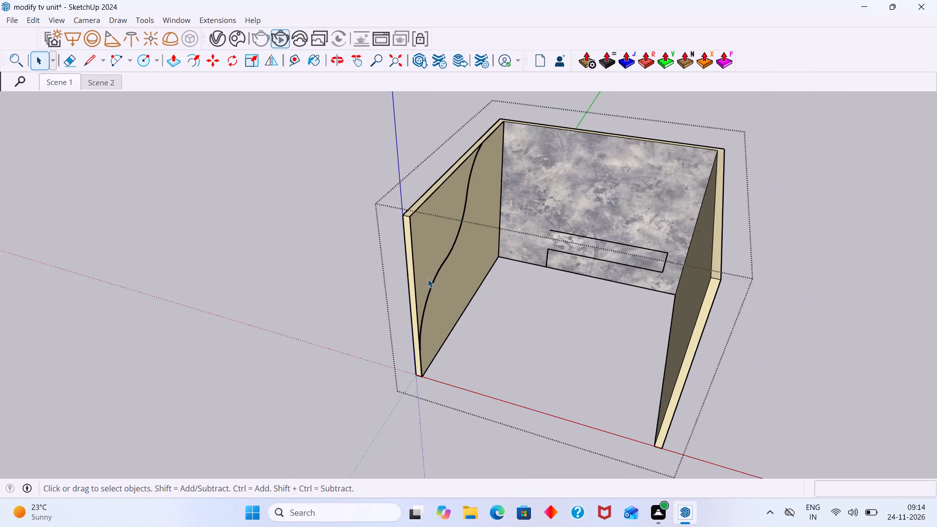
pyautogui.scroll(20, 428, 279)
pyautogui.scroll(2, 428, 279)
pyautogui.moveTo(445, 279); pyautogui.dragTo(457, 282, button='middle')
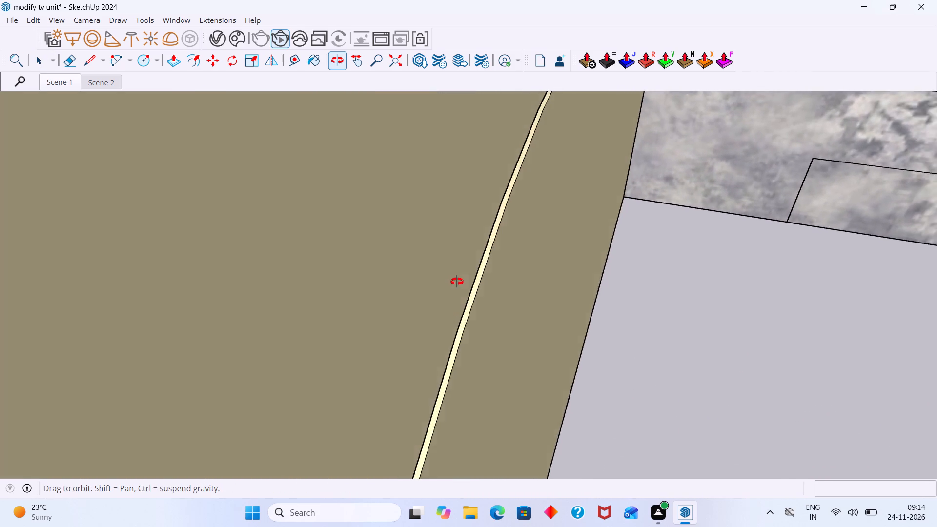
pyautogui.moveTo(457, 282); pyautogui.dragTo(510, 297, button='middle')
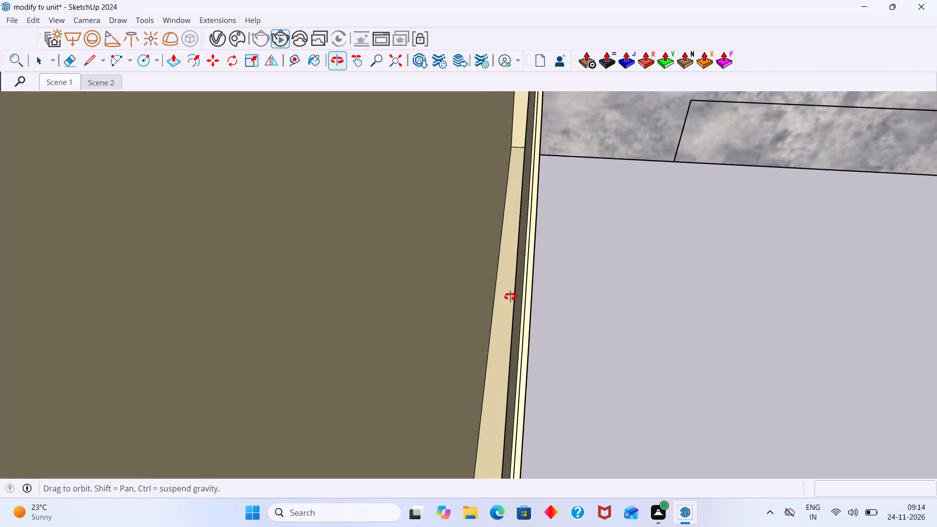
pyautogui.moveTo(510, 297); pyautogui.dragTo(516, 293, button='middle')
pyautogui.scroll(17, 530, 280)
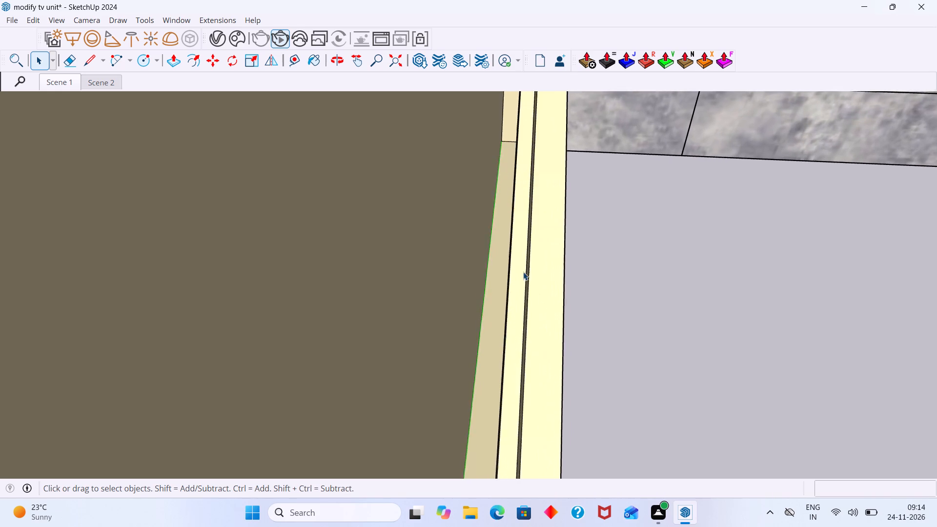
pyautogui.scroll(11, 523, 272)
pyautogui.moveTo(520, 271); pyautogui.dragTo(585, 269, button='middle')
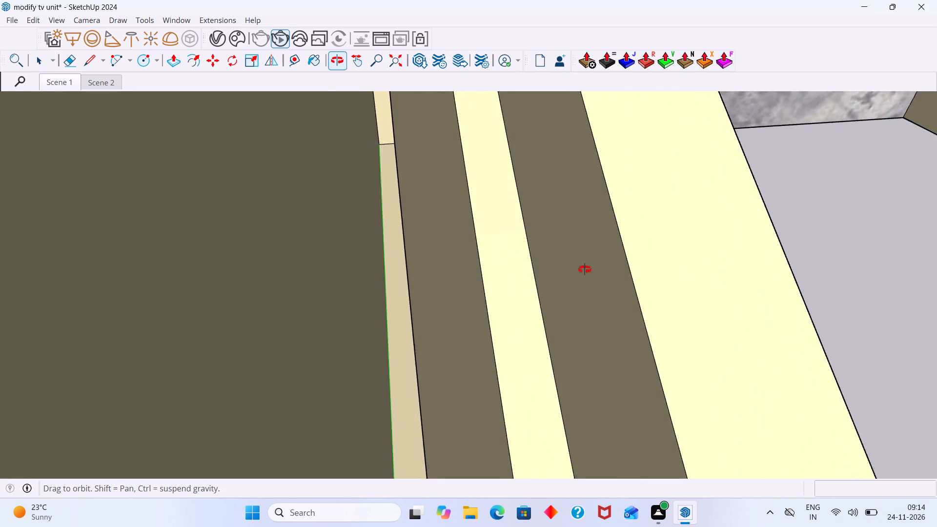
pyautogui.moveTo(585, 269); pyautogui.dragTo(606, 267, button='middle')
pyautogui.scroll(1, 606, 267)
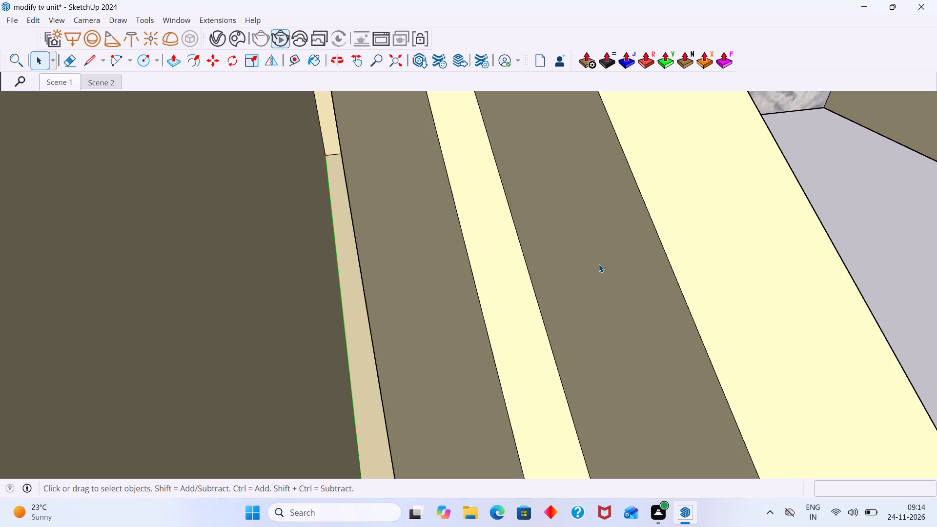
pyautogui.scroll(-20, 560, 267)
pyautogui.scroll(-1, 560, 267)
pyautogui.moveTo(572, 276); pyautogui.dragTo(438, 285, button='middle')
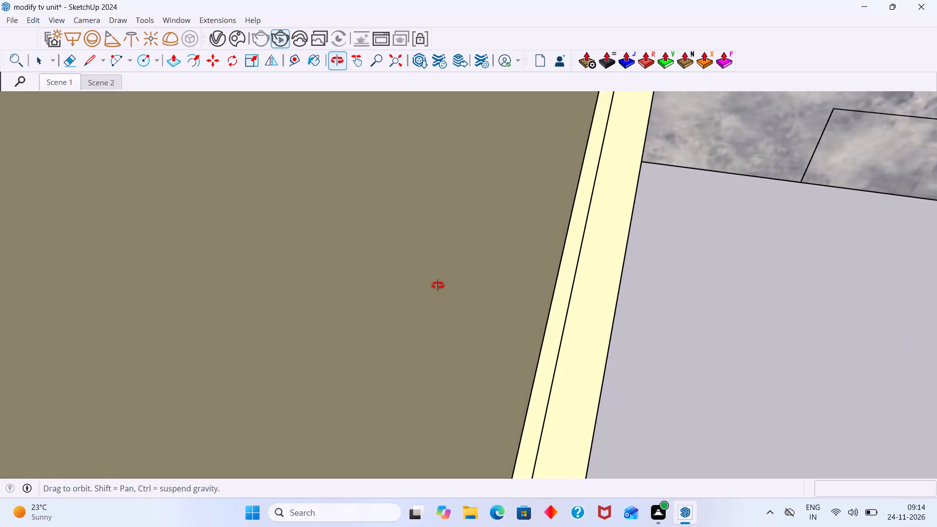
pyautogui.moveTo(438, 285); pyautogui.dragTo(438, 286, button='middle')
# Convert the curved panel group on the side wall into a V-Ray mesh light.
pyautogui.click(599, 261)
pyautogui.scroll(1, 593, 259)
pyautogui.scroll(-20, 593, 259)
pyautogui.scroll(-1, 593, 259)
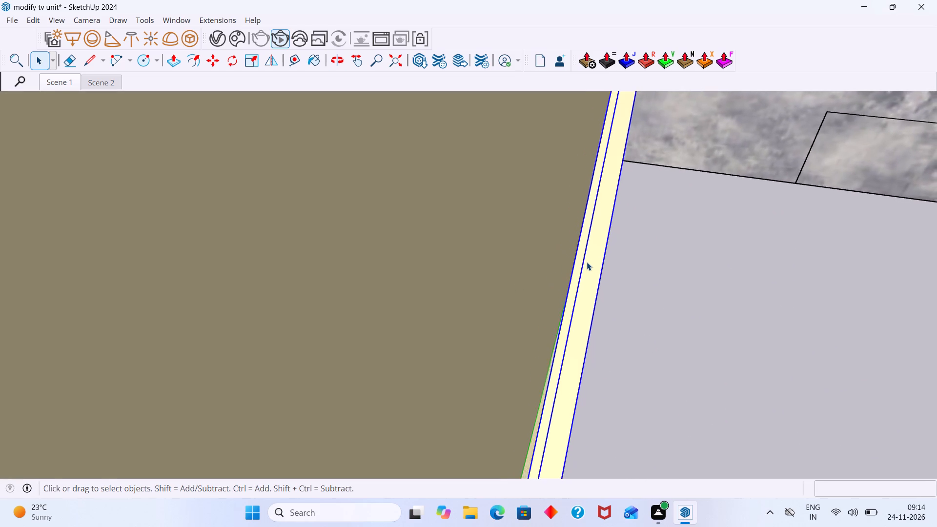
pyautogui.scroll(-20, 587, 262)
pyautogui.scroll(-5, 587, 262)
pyautogui.moveTo(597, 294); pyautogui.dragTo(512, 261, button='middle')
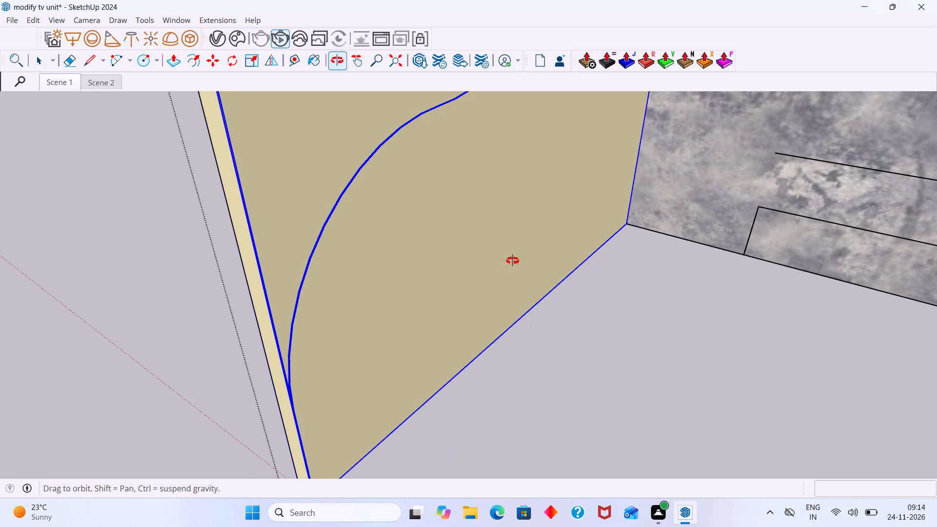
pyautogui.moveTo(512, 261); pyautogui.dragTo(511, 261, button='middle')
pyautogui.click(190, 41)
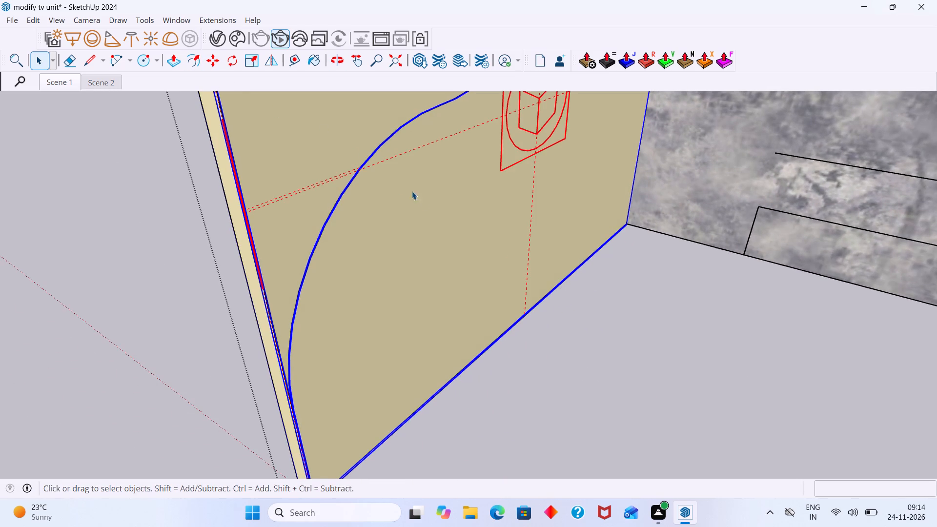
# Restart the interactive V-Ray render with the side wall in view and check the curved panel in the frame buffer.
pyautogui.scroll(-10, 449, 220)
pyautogui.scroll(-7, 418, 263)
pyautogui.moveTo(412, 273); pyautogui.dragTo(473, 276, button='middle')
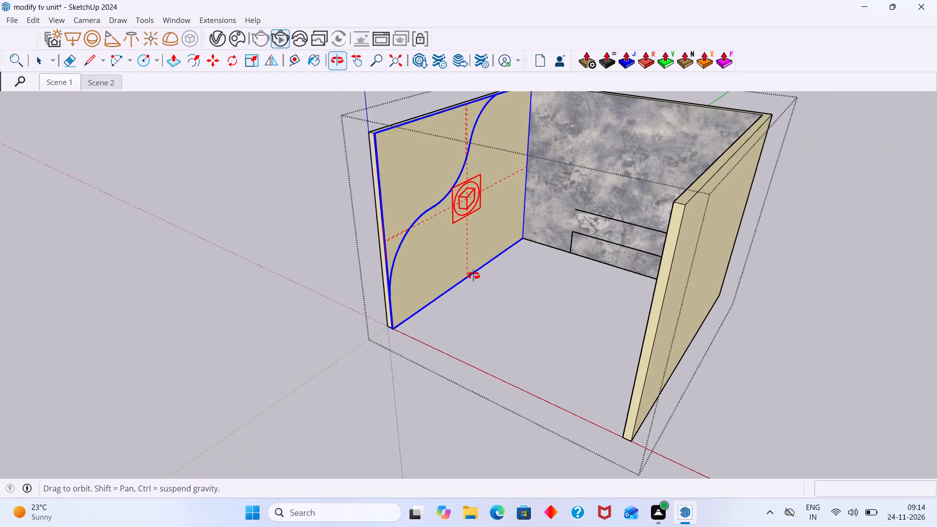
pyautogui.moveTo(473, 276); pyautogui.dragTo(513, 282, button='middle')
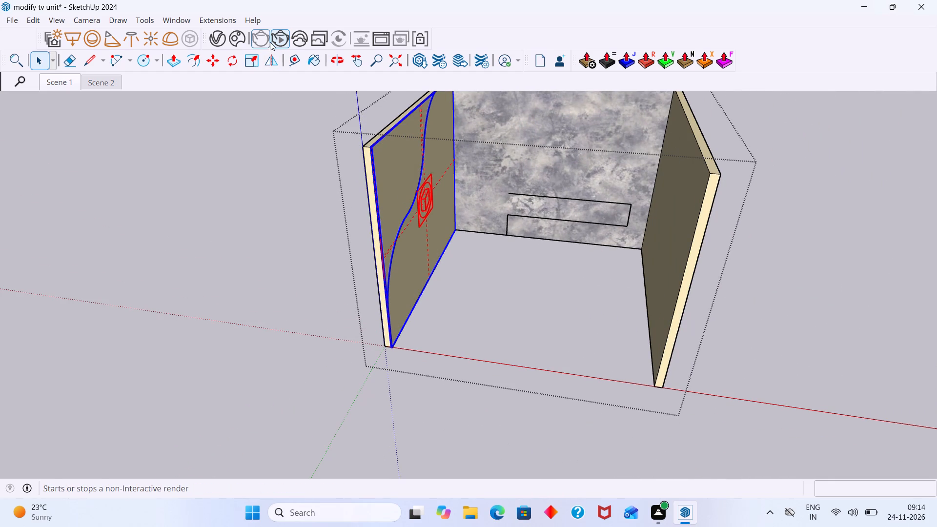
pyautogui.click(278, 40)
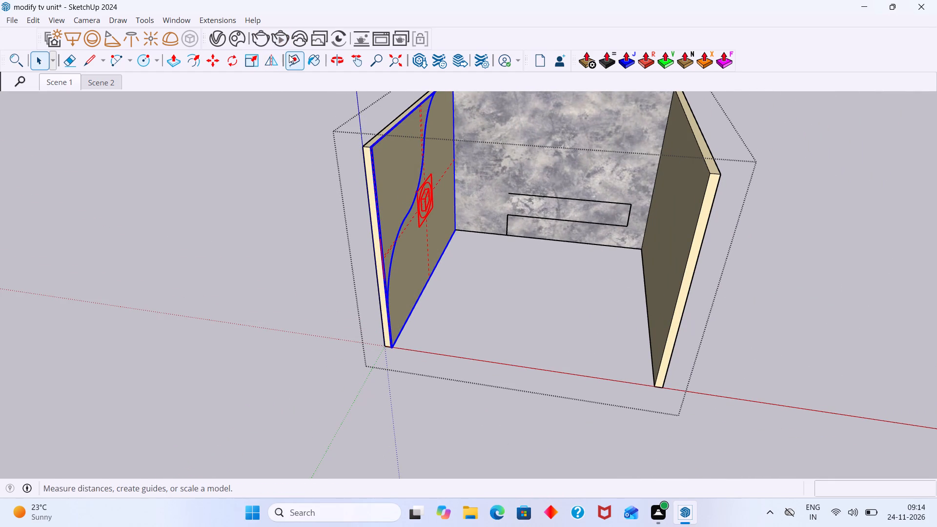
pyautogui.doubleClick(280, 43)
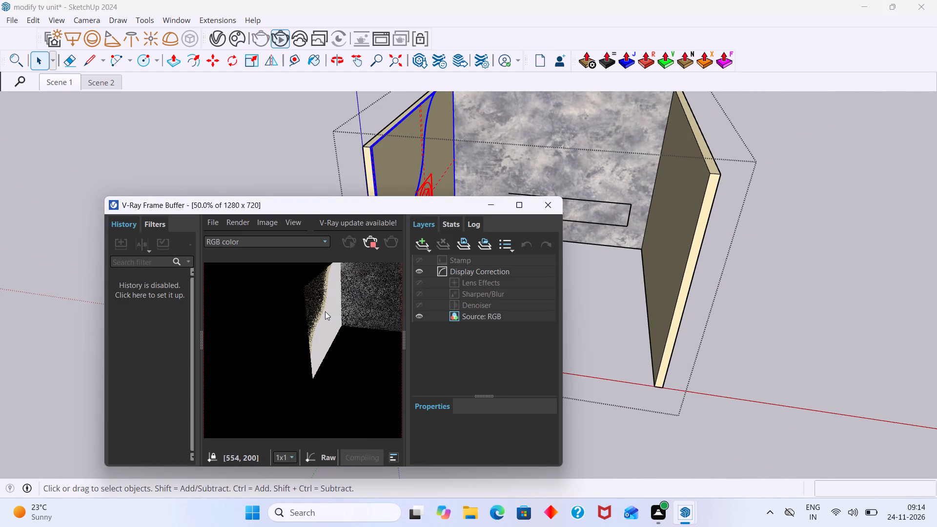
pyautogui.scroll(4, 319, 325)
pyautogui.scroll(-3, 319, 323)
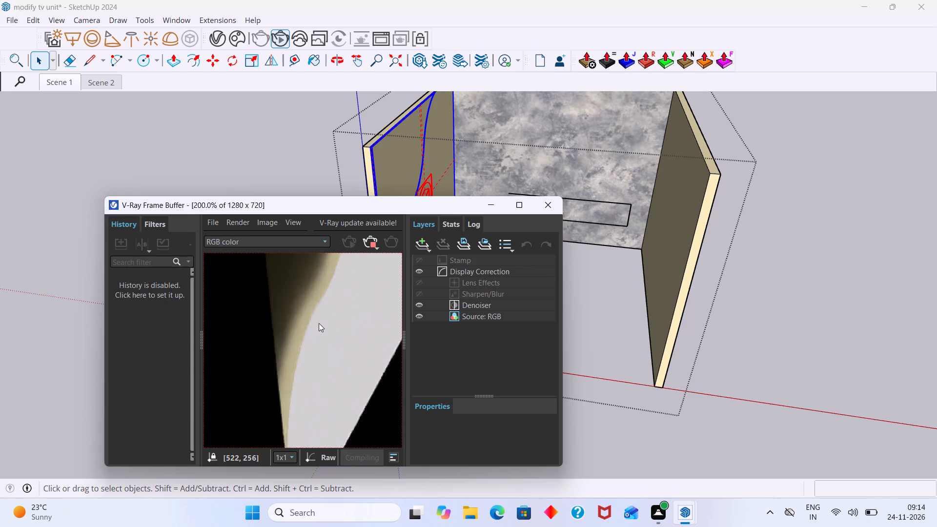
pyautogui.scroll(-1, 346, 315)
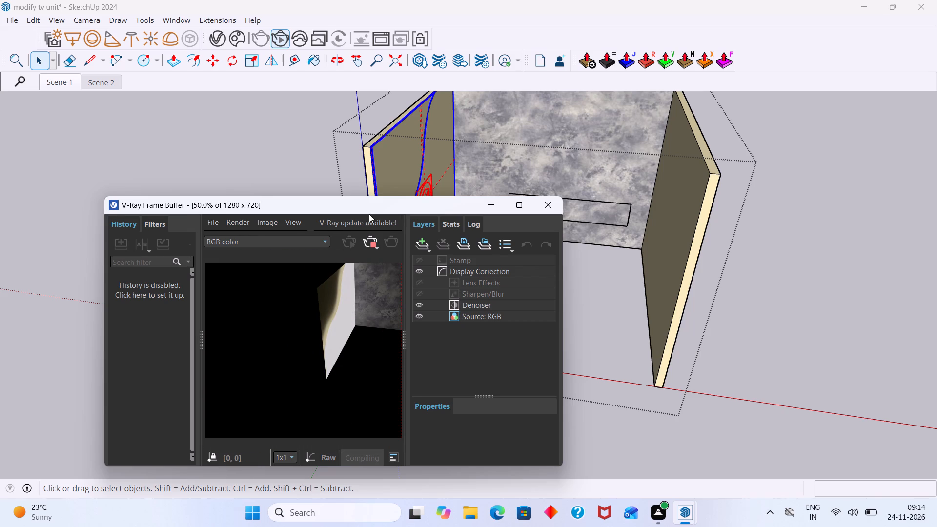
pyautogui.moveTo(380, 207); pyautogui.dragTo(557, 258)
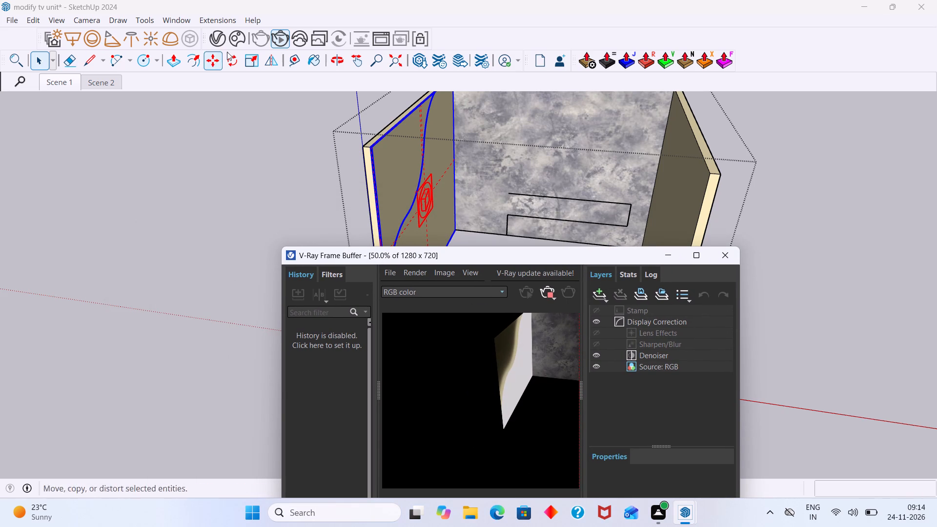
# Turn on the Invisible option for the Mesh Light in the V-Ray Asset Editor.
pyautogui.click(214, 35)
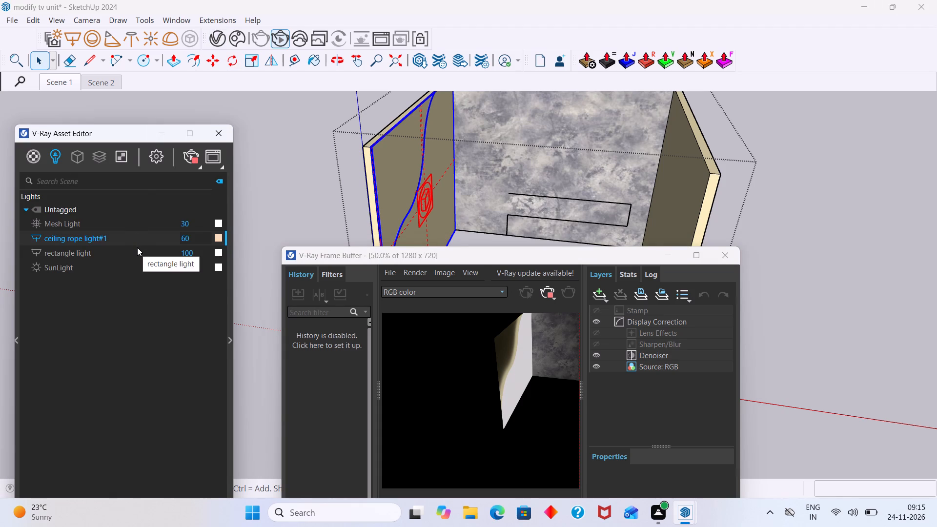
pyautogui.click(129, 221)
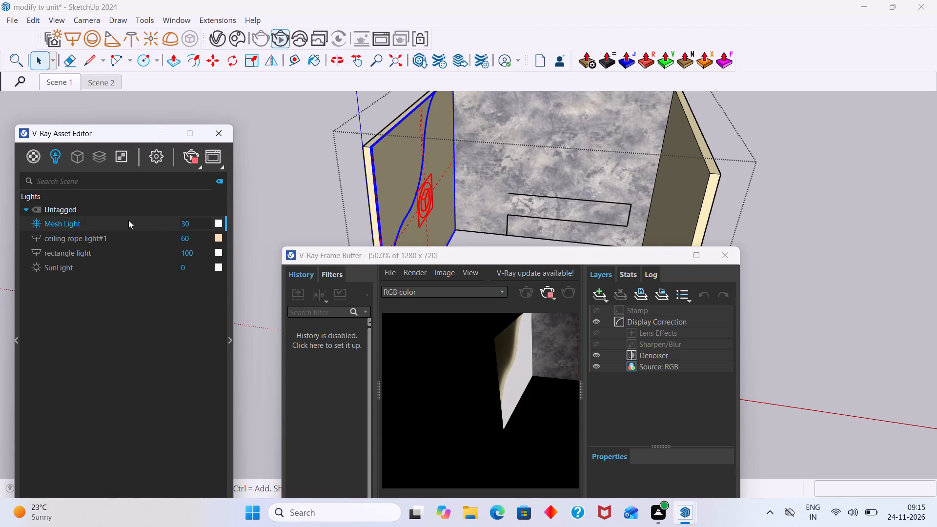
pyautogui.click(229, 344)
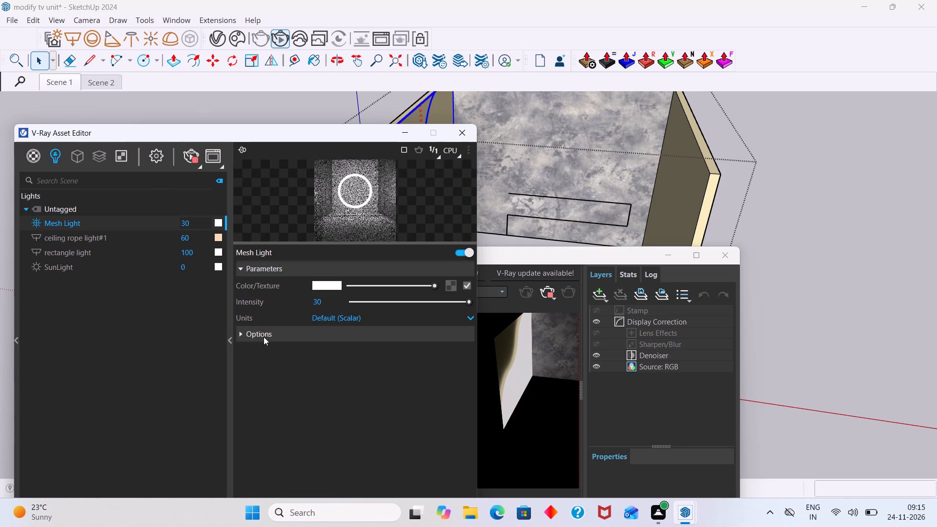
pyautogui.click(264, 337)
pyautogui.click(313, 353)
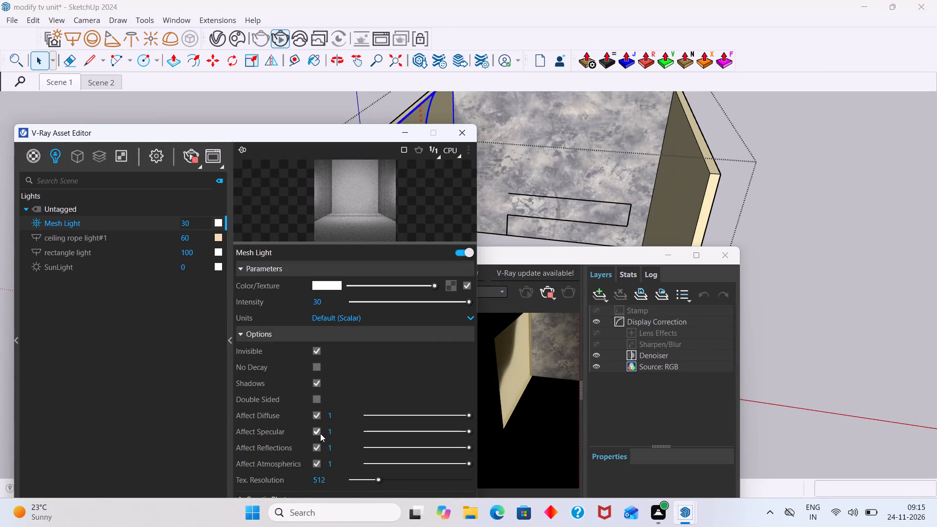
# Examine the side wall's curved panel and its lighting up close in the render, then close the frame buffer.
pyautogui.scroll(2, 538, 360)
pyautogui.scroll(-1, 529, 358)
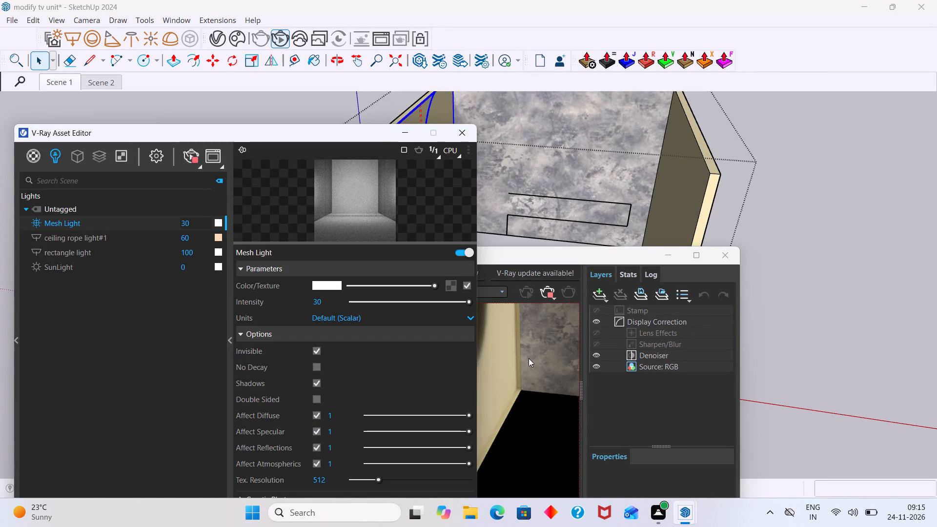
pyautogui.scroll(-2, 514, 363)
pyautogui.scroll(1, 514, 369)
pyautogui.moveTo(516, 370); pyautogui.dragTo(619, 393, button='middle')
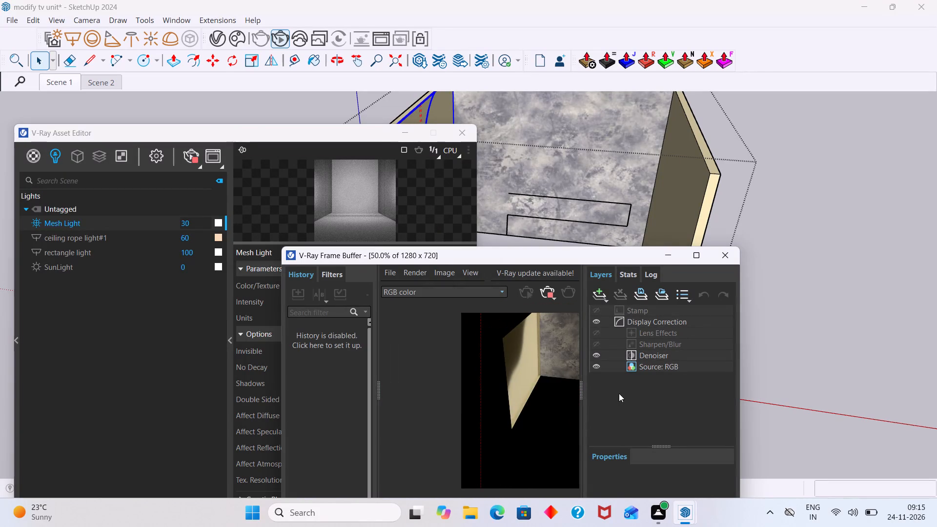
pyautogui.moveTo(619, 393); pyautogui.dragTo(619, 393, button='middle')
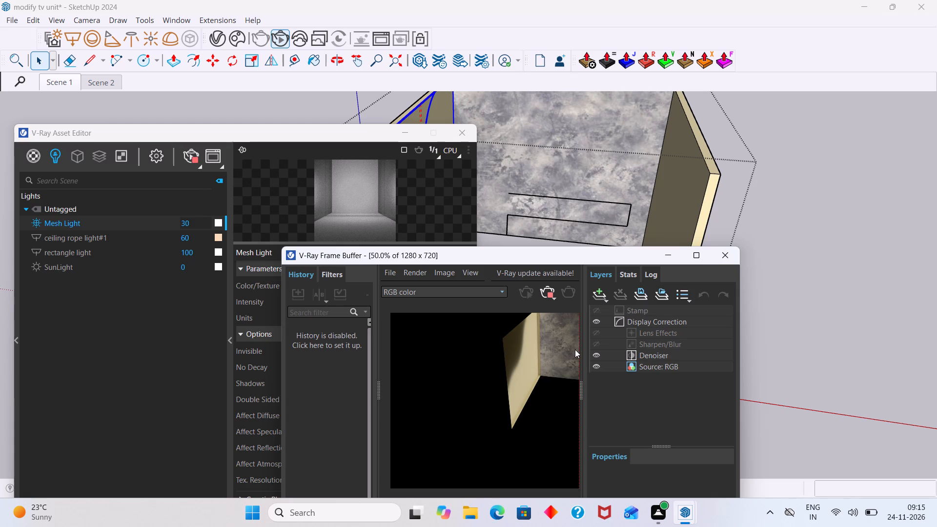
pyautogui.scroll(2, 520, 361)
pyautogui.scroll(-1, 520, 361)
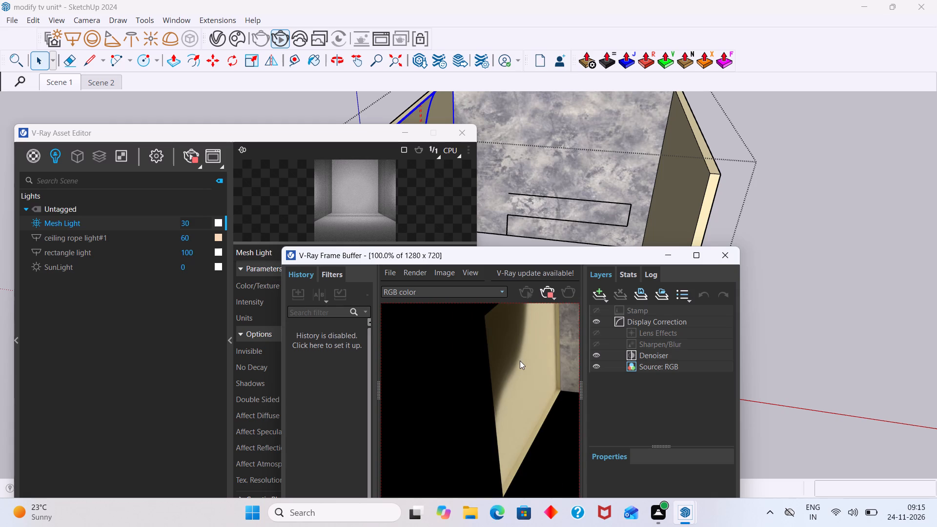
pyautogui.click(722, 252)
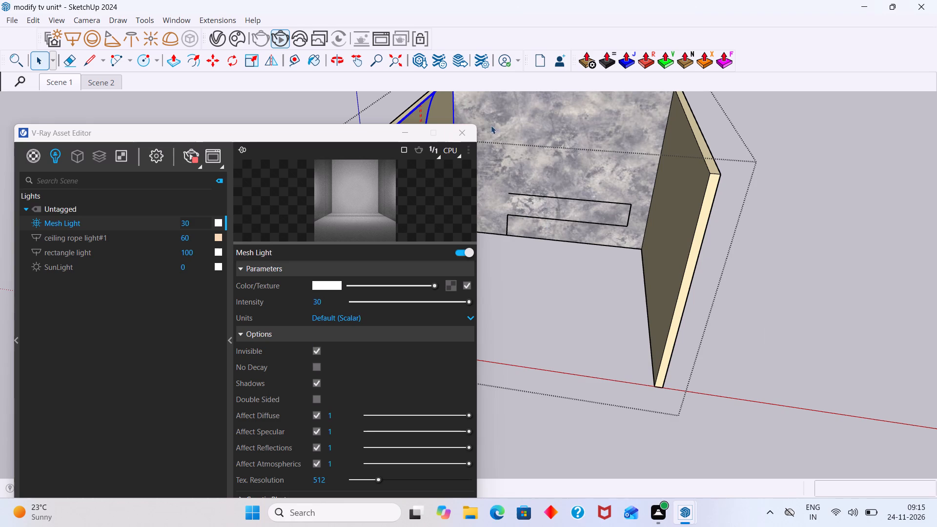
# Close the V-Ray Asset Editor and undo the mesh light conversion of the side wall's curved panel.
pyautogui.click(468, 128)
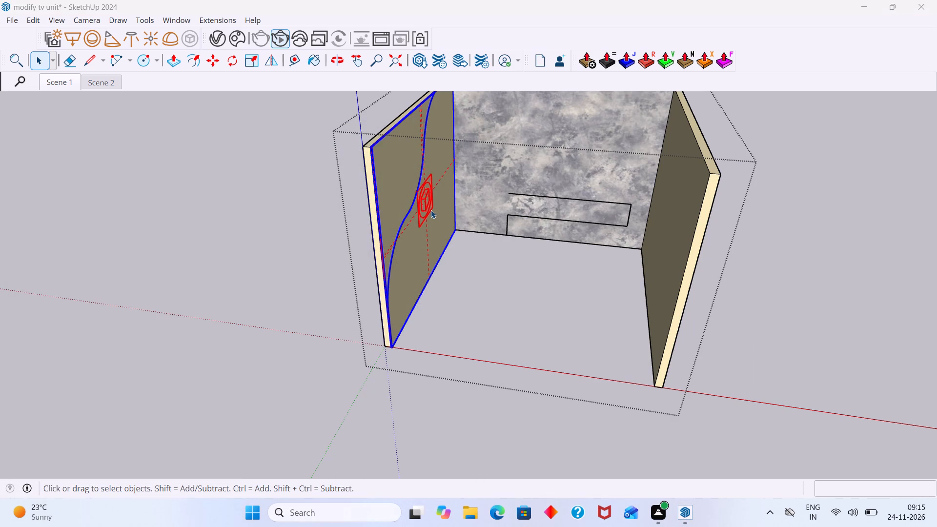
pyautogui.hotkey('ctrl', 'z')
pyautogui.keyDown('ctrl'); pyautogui.click(431, 210); pyautogui.keyUp('ctrl')
pyautogui.hotkey('ctrl', 'z')
pyautogui.scroll(-3, 429, 210)
pyautogui.click(427, 209)
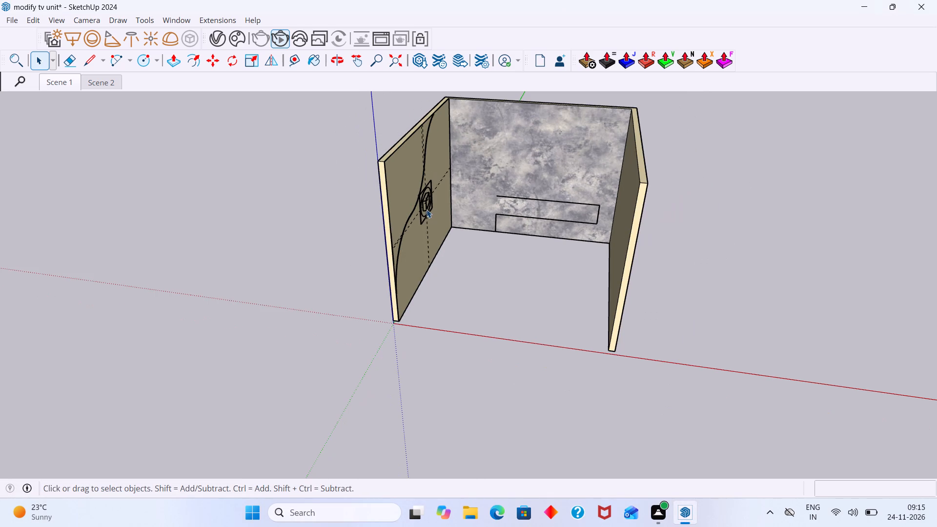
pyautogui.doubleClick(427, 209)
pyautogui.click(433, 208)
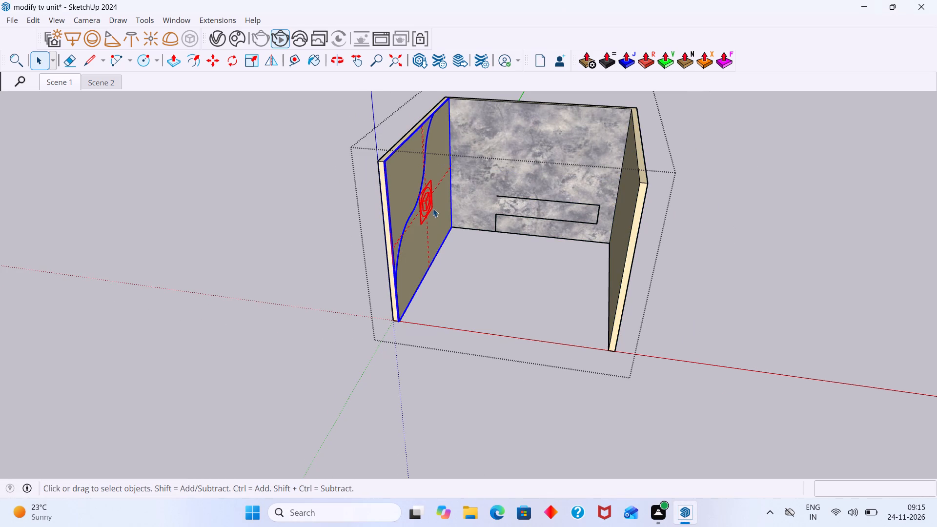
pyautogui.scroll(-4, 415, 210)
pyautogui.hotkey('ctrl', 'z')
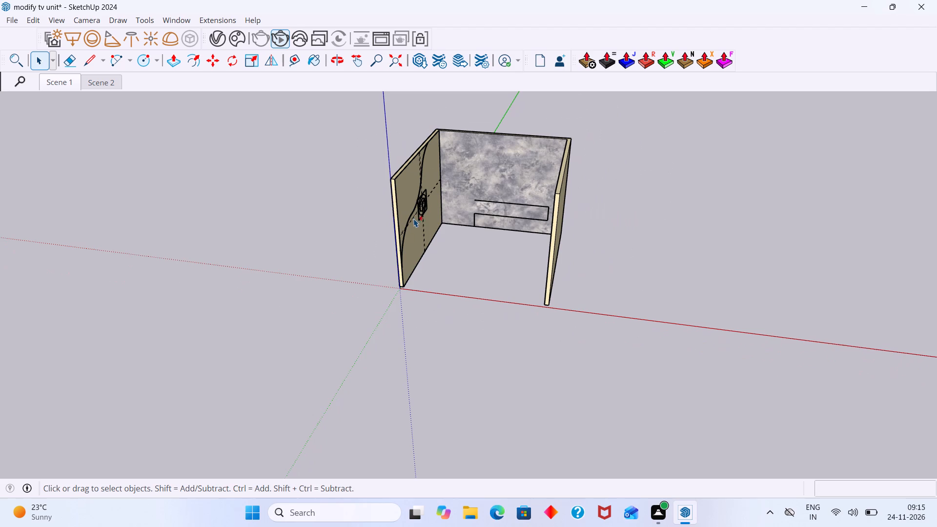
pyautogui.hotkey('ctrl', 'z')
pyautogui.hotkey('ctrl', 'z')
pyautogui.click(362, 254)
# Examine the layered edge strips of the side wall's curved panel up close.
pyautogui.scroll(8, 385, 228)
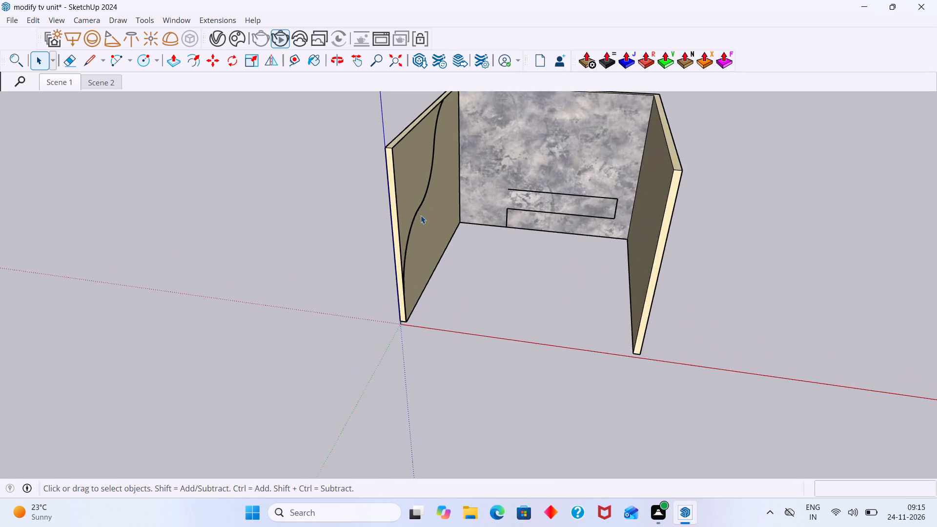
pyautogui.scroll(14, 421, 215)
pyautogui.moveTo(412, 205); pyautogui.dragTo(489, 233, button='middle')
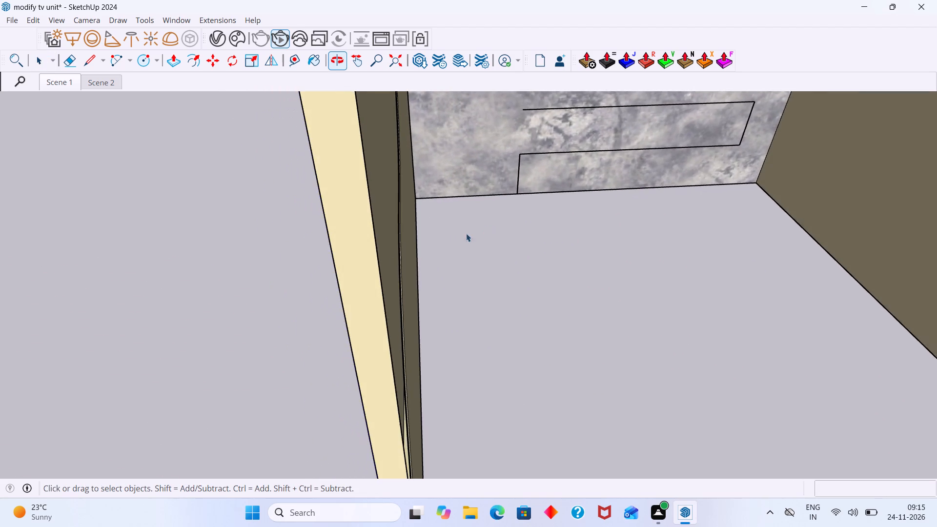
pyautogui.scroll(7, 416, 232)
pyautogui.scroll(-4, 326, 243)
pyautogui.moveTo(302, 255); pyautogui.dragTo(358, 226, button='middle')
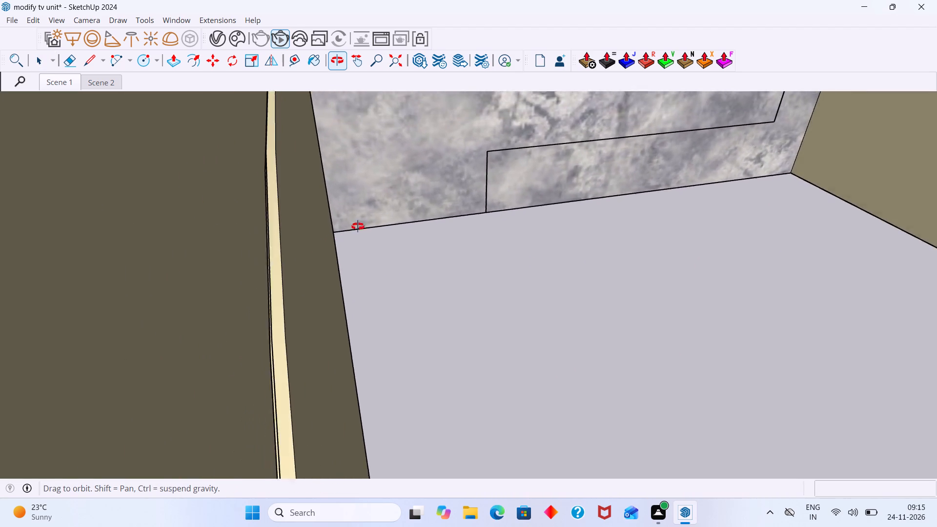
pyautogui.moveTo(358, 226); pyautogui.dragTo(394, 210, button='middle')
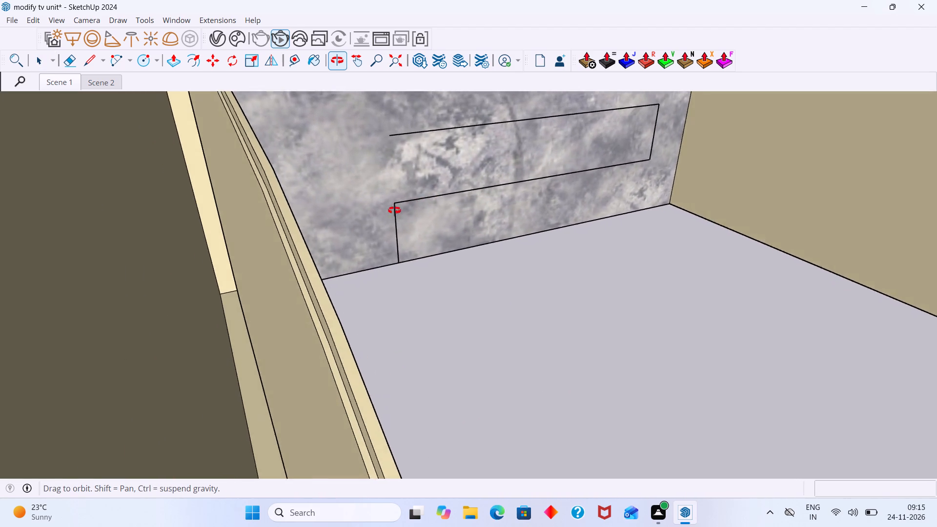
pyautogui.moveTo(394, 210); pyautogui.dragTo(426, 209, button='middle')
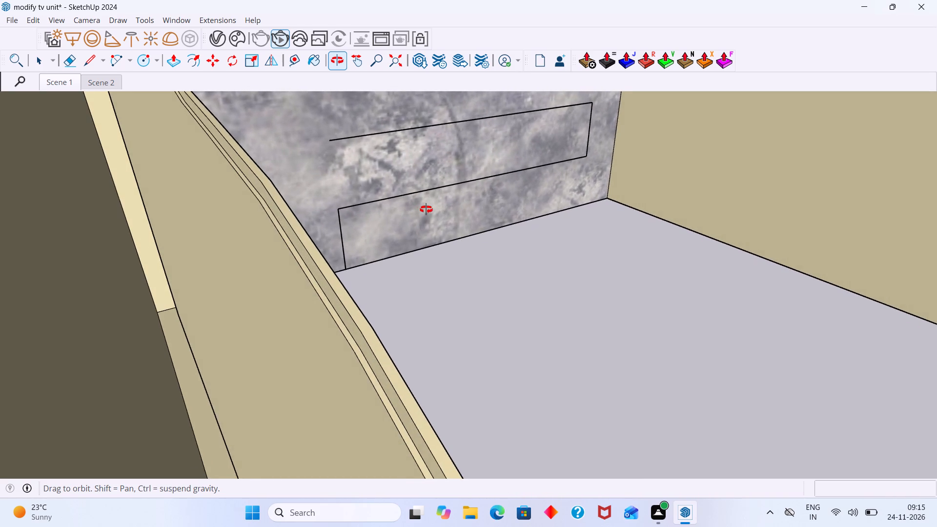
pyautogui.moveTo(426, 209); pyautogui.dragTo(427, 209, button='middle')
pyautogui.scroll(19, 290, 251)
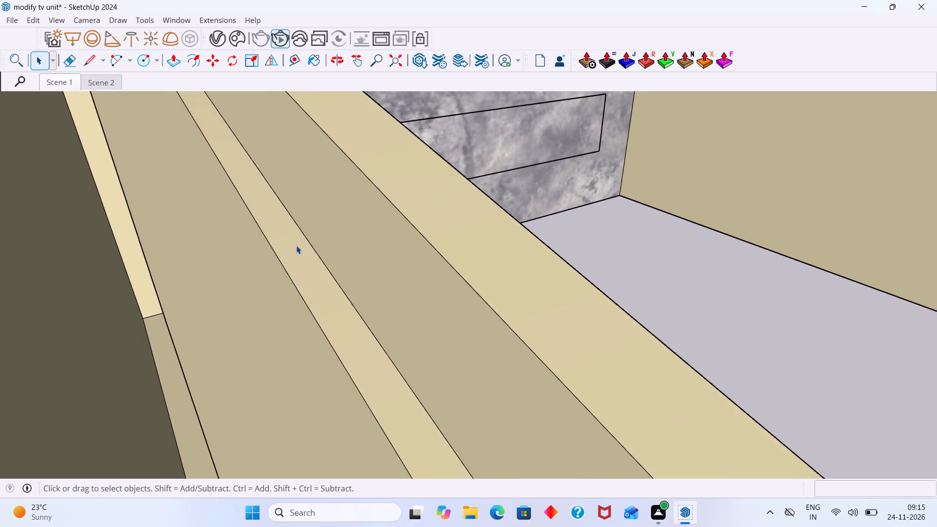
pyautogui.scroll(9, 296, 245)
pyautogui.scroll(-12, 296, 245)
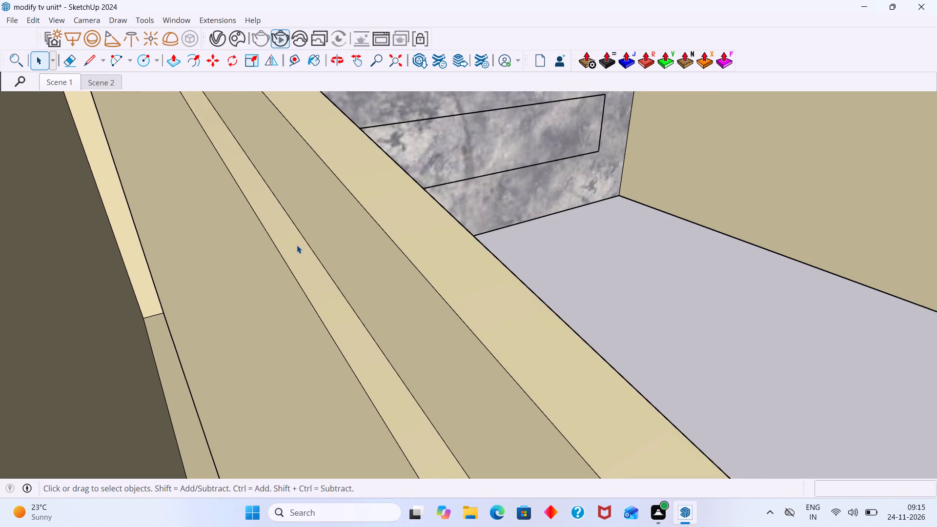
pyautogui.scroll(-4, 297, 245)
pyautogui.scroll(-20, 297, 246)
pyautogui.scroll(-4, 297, 246)
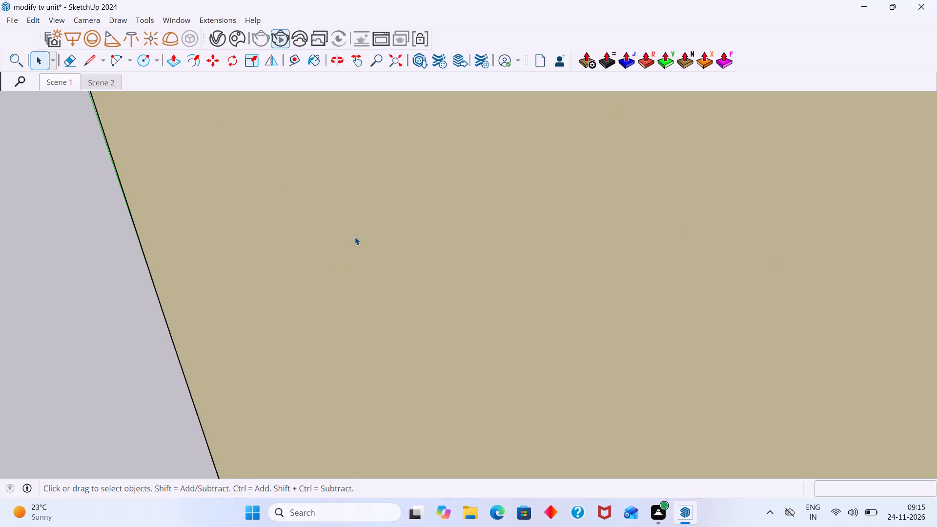
# Examine the curved panel's lower end and its layered edge against the side wall from several angles.
pyautogui.click(393, 61)
pyautogui.moveTo(355, 220); pyautogui.dragTo(233, 235, button='middle')
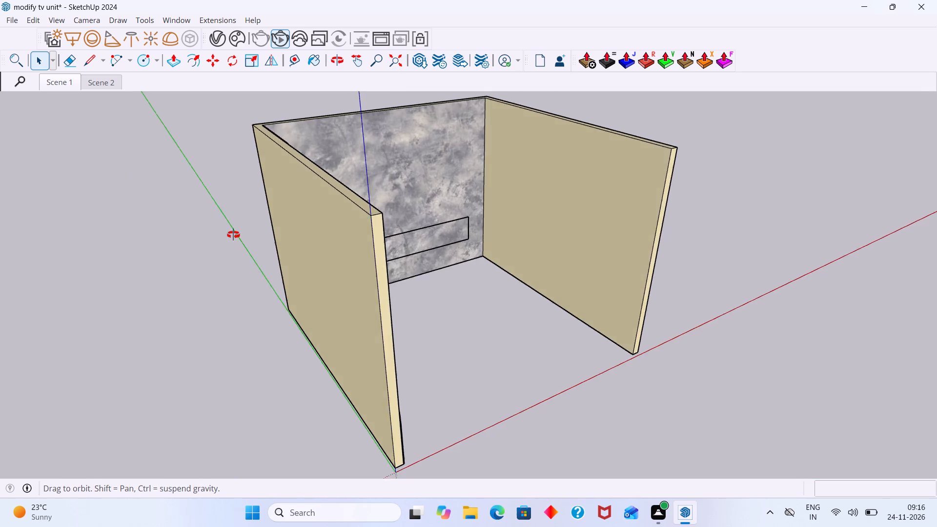
pyautogui.moveTo(233, 235); pyautogui.dragTo(37, 258, button='middle')
pyautogui.scroll(15, 268, 247)
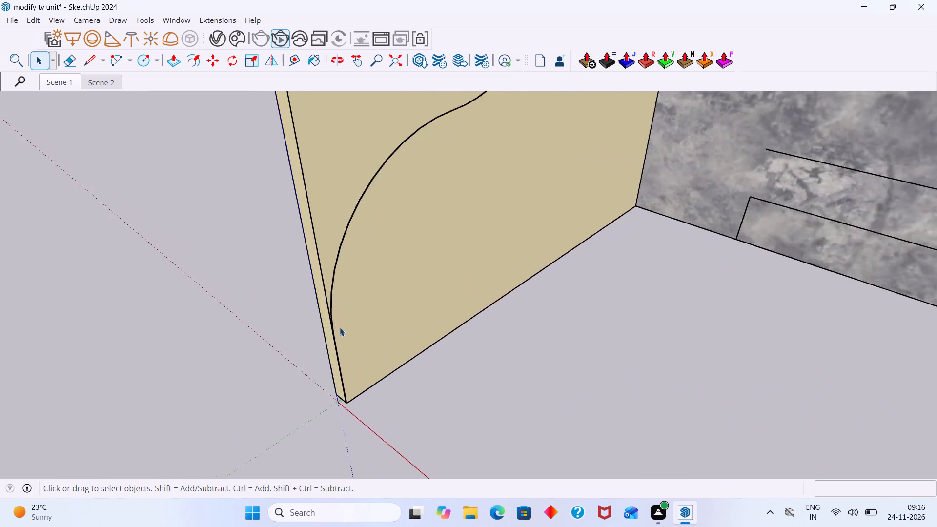
pyautogui.scroll(20, 340, 327)
pyautogui.moveTo(347, 336); pyautogui.dragTo(359, 336, button='middle')
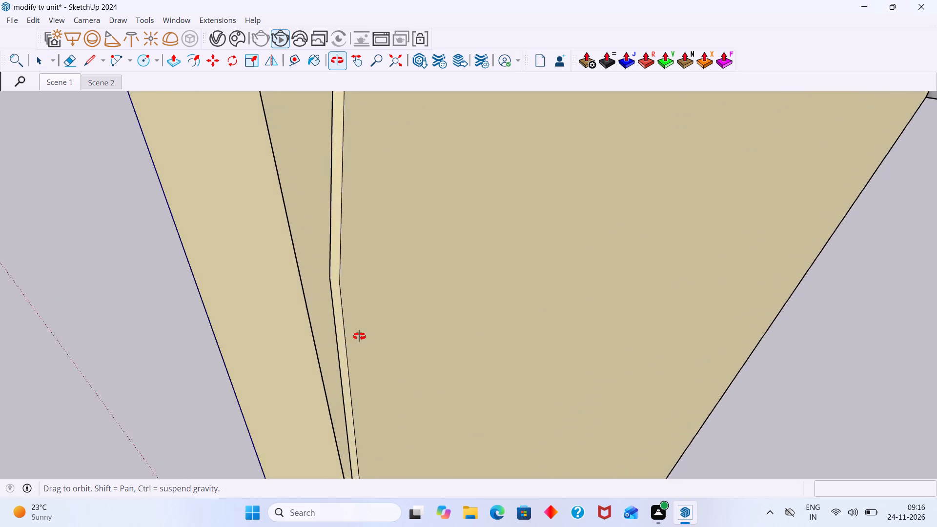
pyautogui.moveTo(359, 336); pyautogui.dragTo(543, 320, button='middle')
pyautogui.scroll(1, 542, 321)
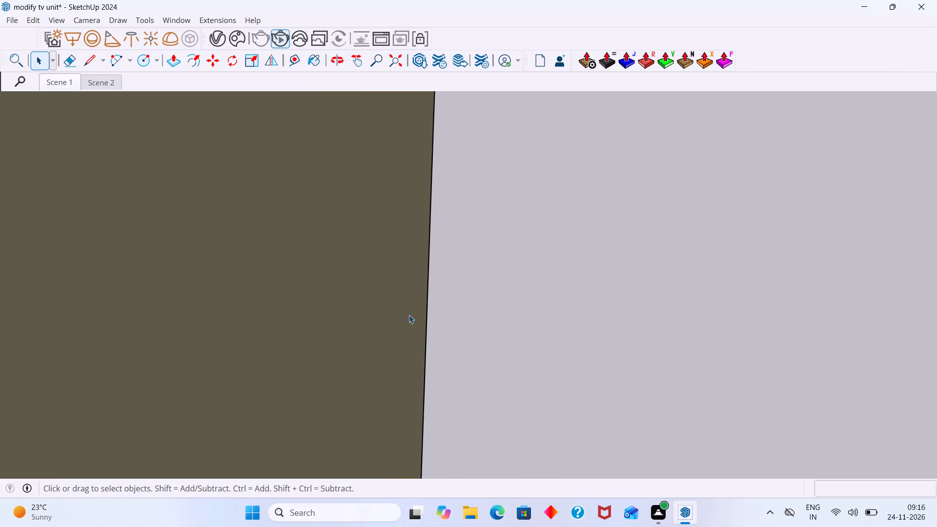
pyautogui.moveTo(408, 315); pyautogui.dragTo(360, 314, button='middle')
pyautogui.click(398, 64)
pyautogui.scroll(20, 280, 262)
pyautogui.scroll(9, 280, 262)
pyautogui.moveTo(350, 237); pyautogui.dragTo(399, 245, button='middle')
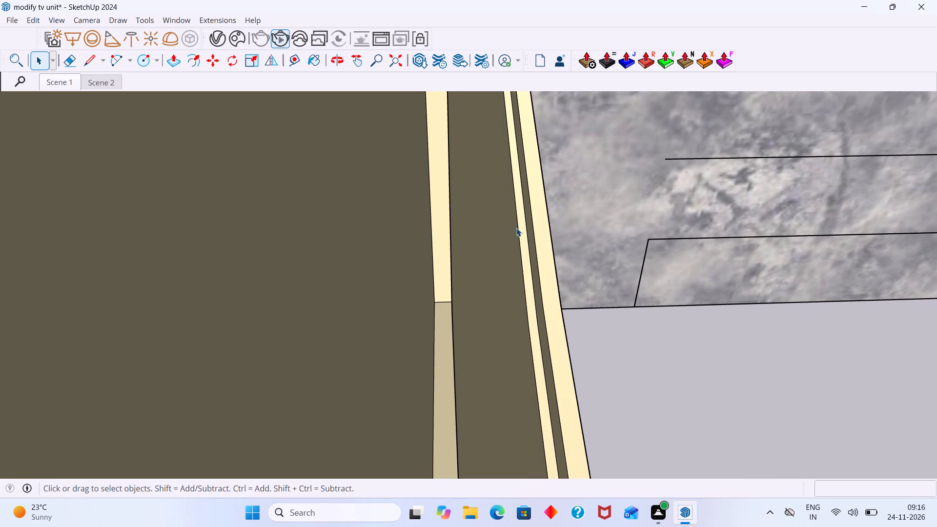
pyautogui.scroll(13, 517, 228)
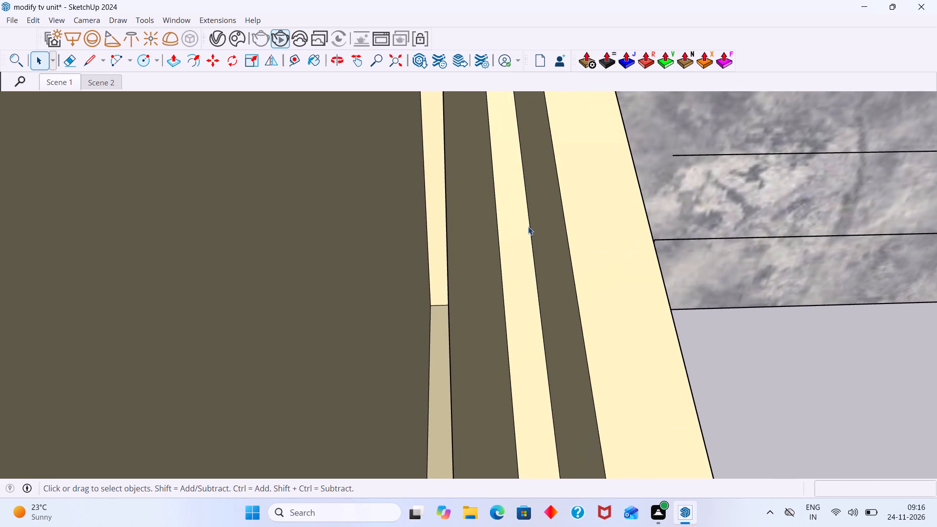
pyautogui.scroll(-20, 528, 226)
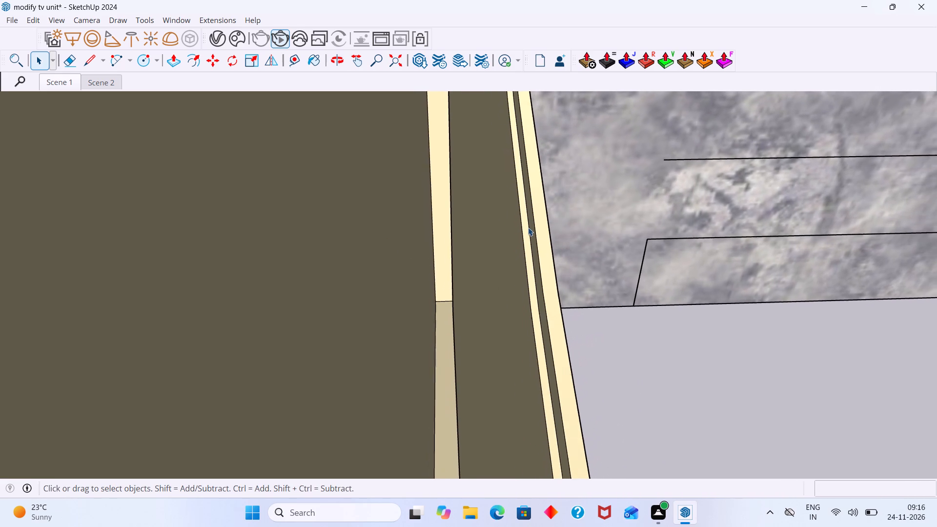
pyautogui.scroll(-20, 528, 227)
pyautogui.scroll(-4, 528, 227)
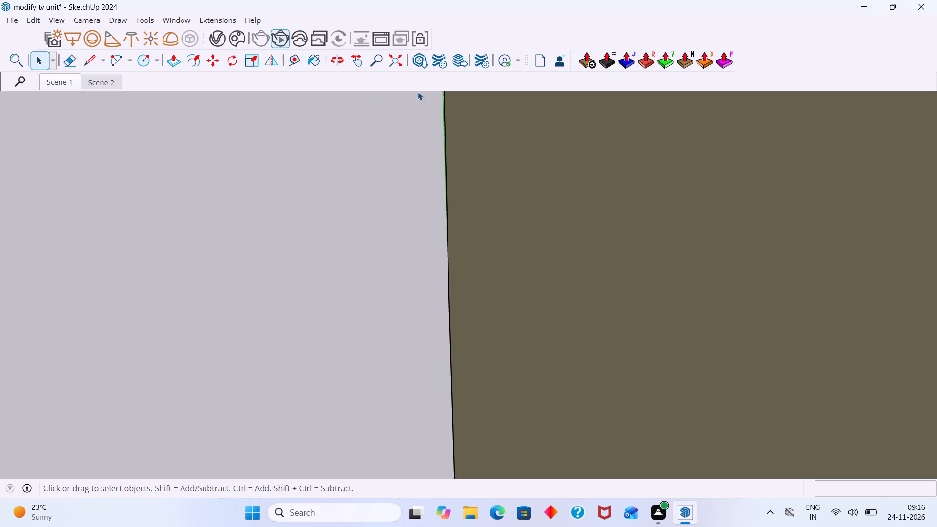
pyautogui.click(399, 61)
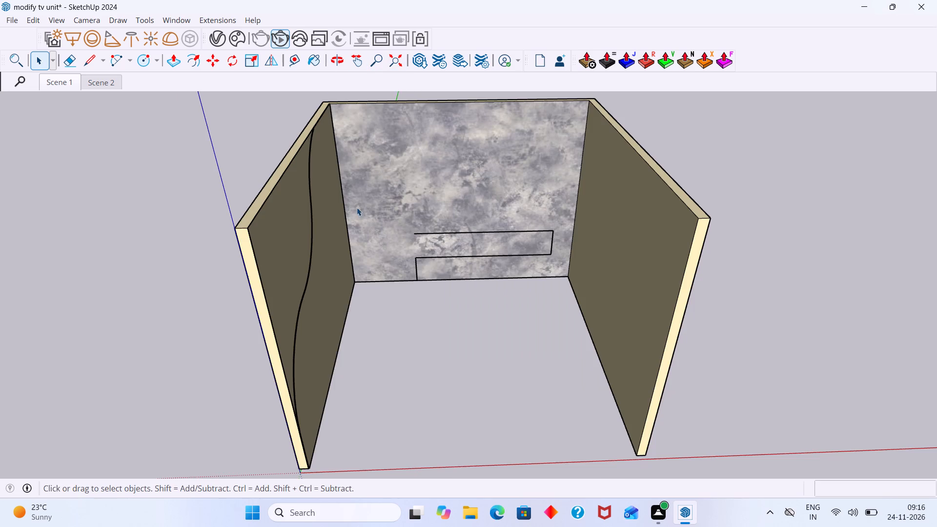
pyautogui.moveTo(331, 220); pyautogui.dragTo(0, 266, button='middle')
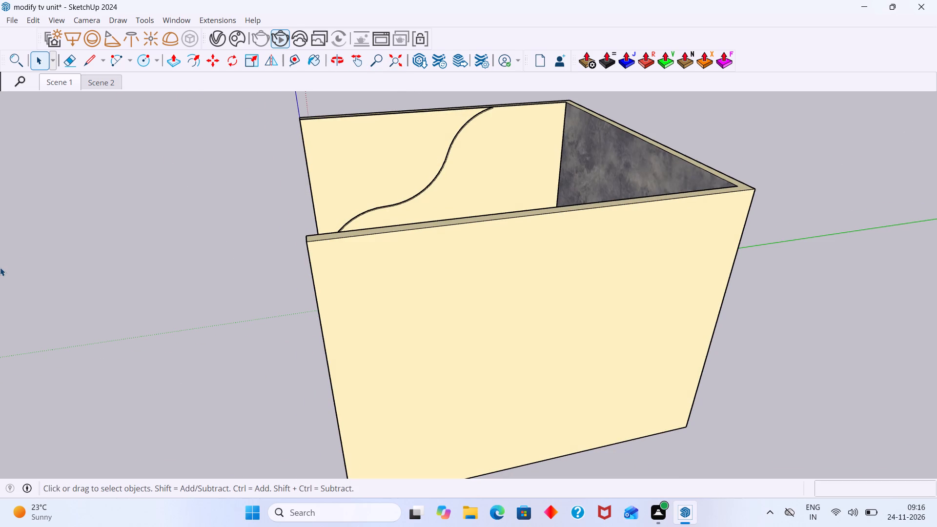
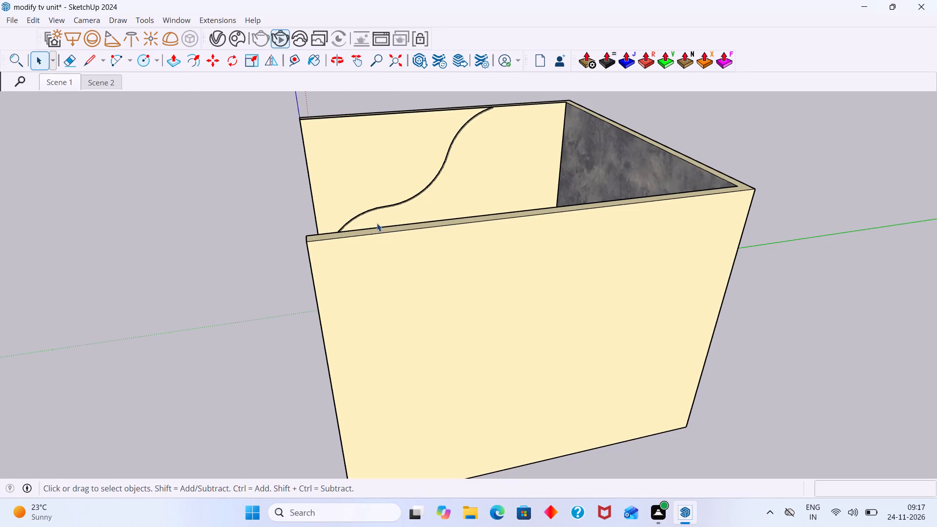
# Examine the thin edge strip along the wavy curve of the side-wall panel up close and from several angles.
pyautogui.moveTo(384, 224); pyautogui.dragTo(569, 257, button='middle')
pyautogui.scroll(12, 342, 249)
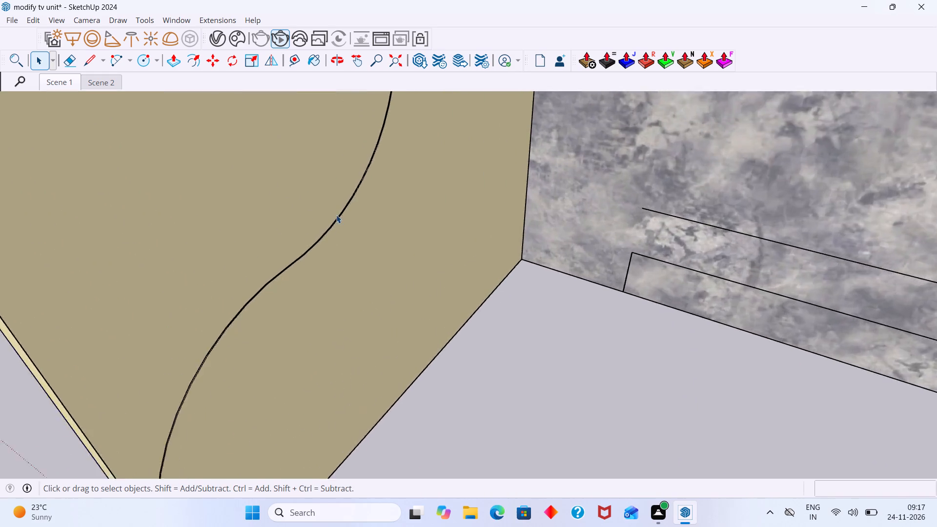
pyautogui.scroll(20, 336, 215)
pyautogui.scroll(7, 336, 215)
pyautogui.moveTo(342, 206); pyautogui.dragTo(369, 207, button='middle')
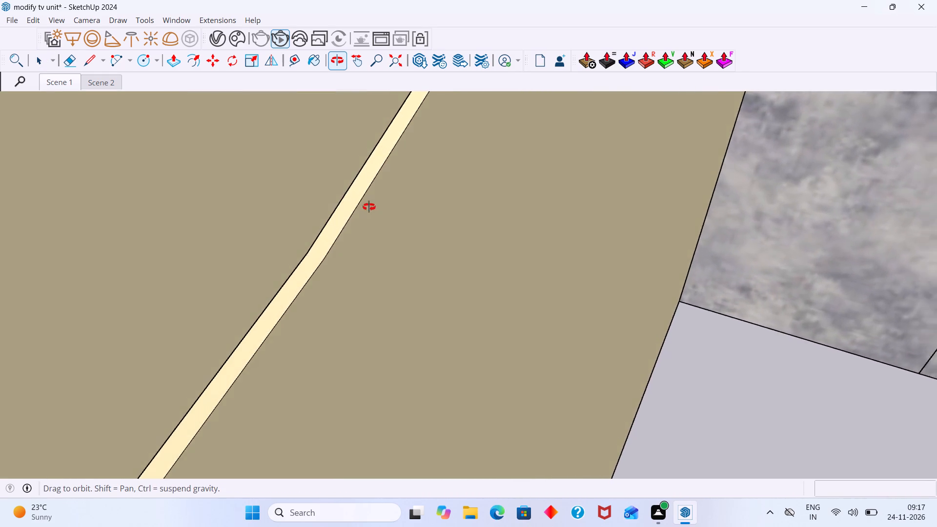
pyautogui.moveTo(369, 207); pyautogui.dragTo(471, 165, button='middle')
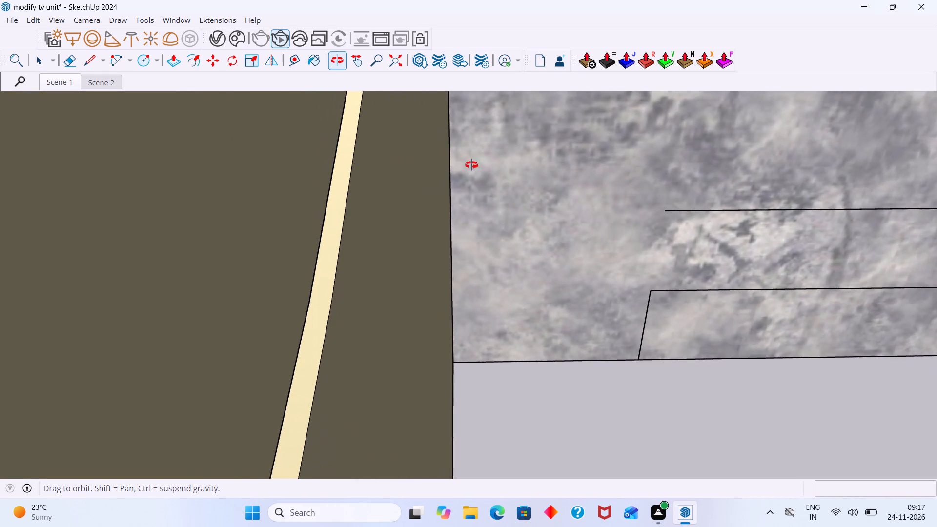
pyautogui.moveTo(471, 165); pyautogui.dragTo(596, 164, button='middle')
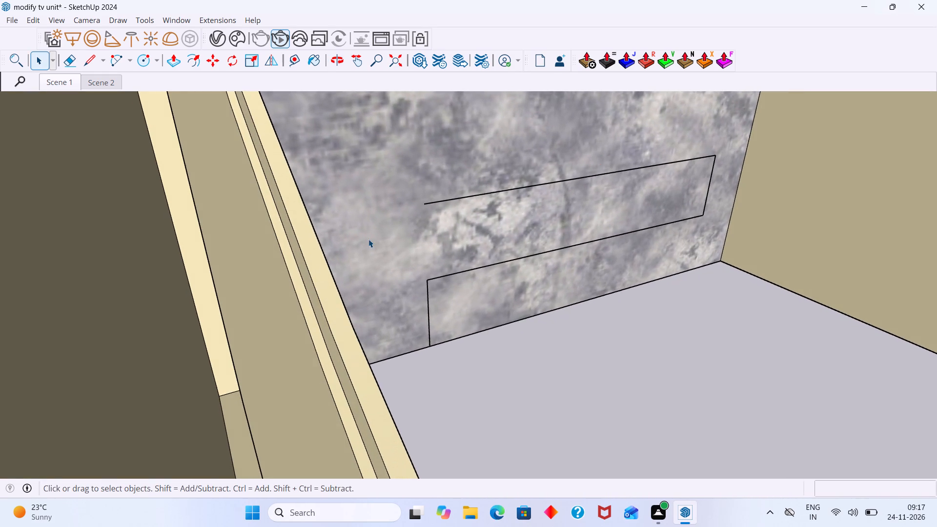
pyautogui.middleClick(352, 240)
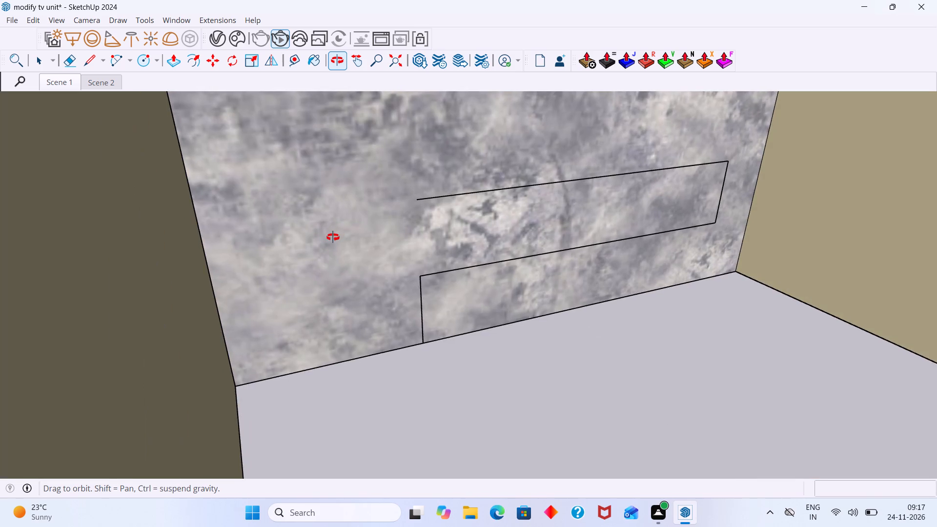
pyautogui.scroll(-10, 355, 242)
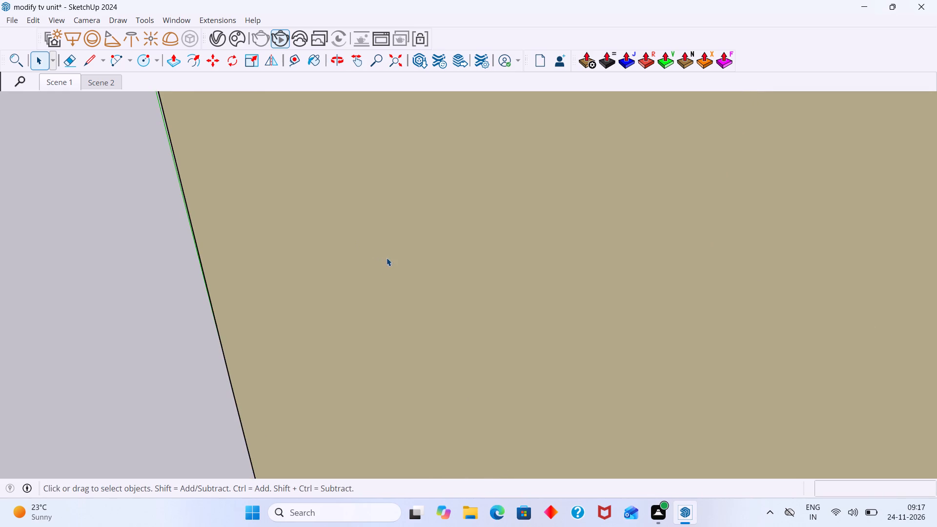
pyautogui.moveTo(379, 258); pyautogui.dragTo(325, 257, button='middle')
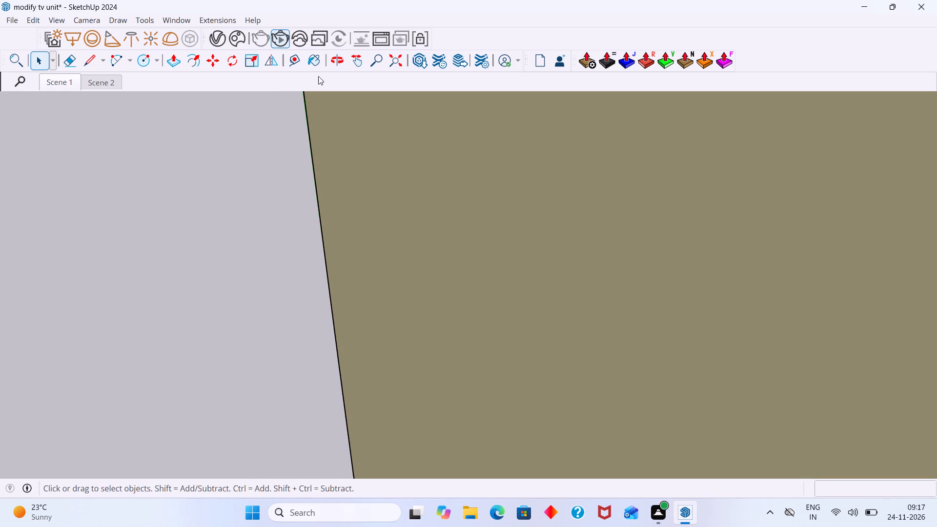
pyautogui.click(398, 60)
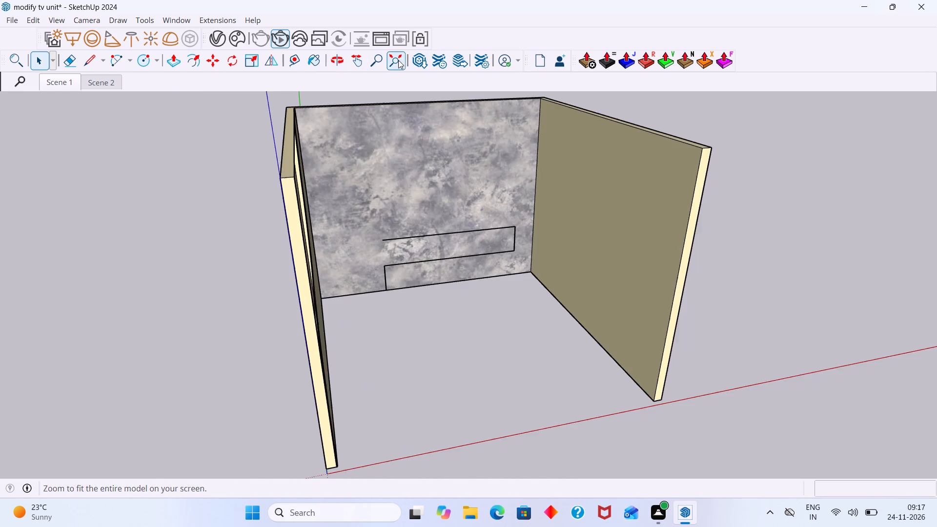
pyautogui.scroll(-2, 364, 176)
pyautogui.moveTo(332, 247); pyautogui.dragTo(104, 263, button='middle')
pyautogui.scroll(4, 363, 221)
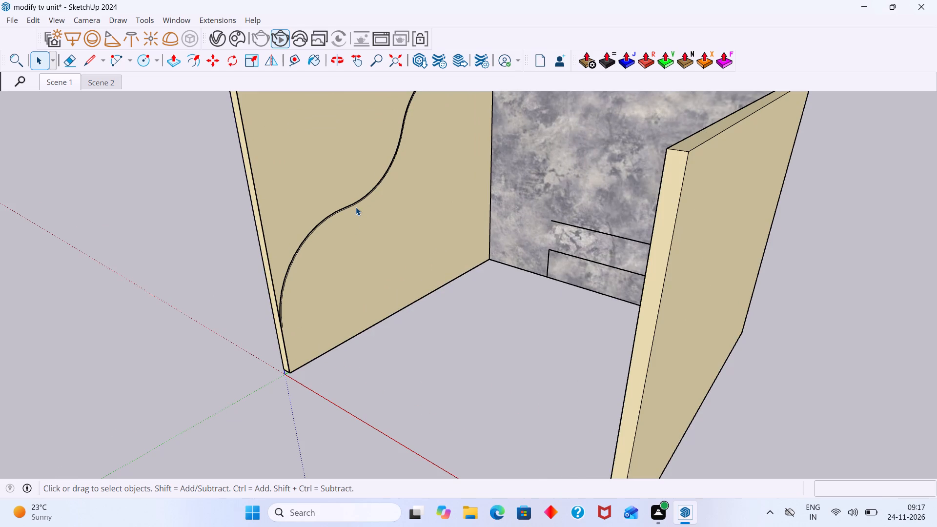
pyautogui.scroll(7, 271, 265)
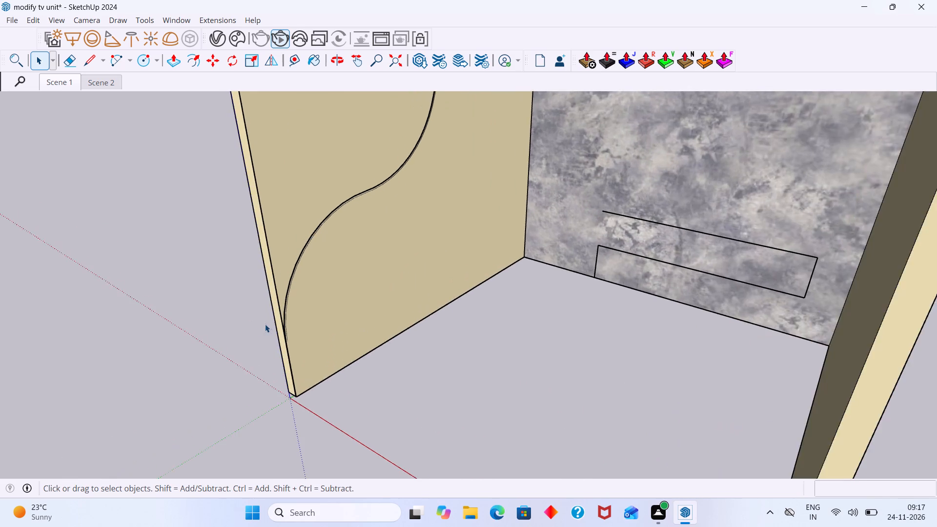
pyautogui.scroll(20, 265, 324)
pyautogui.scroll(10, 265, 324)
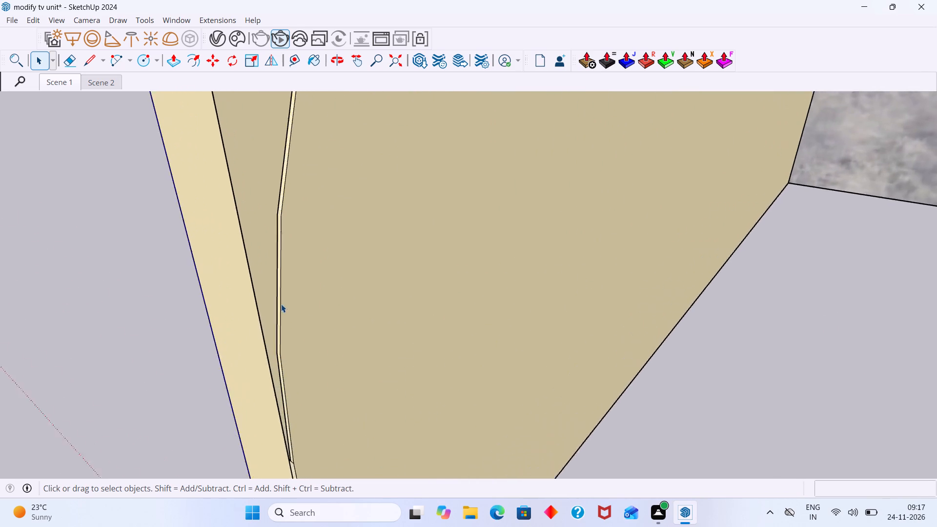
pyautogui.scroll(16, 281, 304)
pyautogui.middleClick(276, 300)
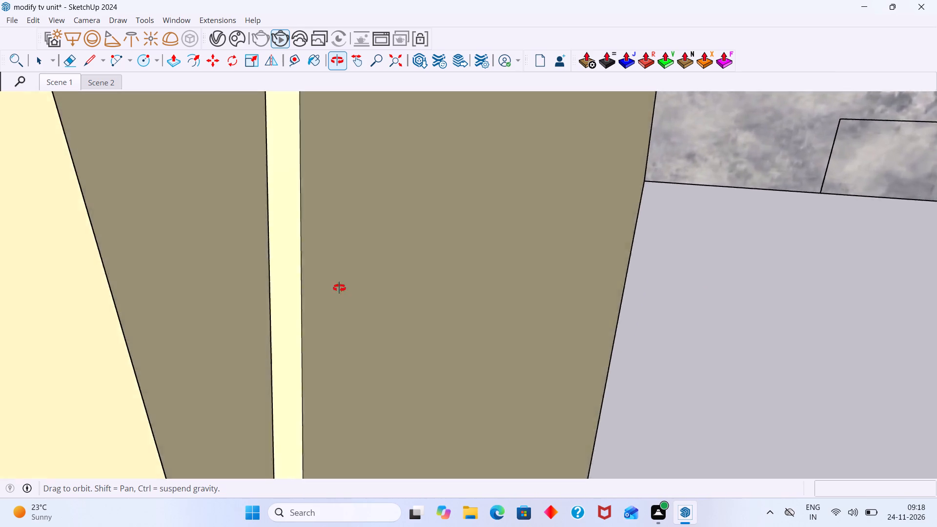
pyautogui.scroll(1, 277, 304)
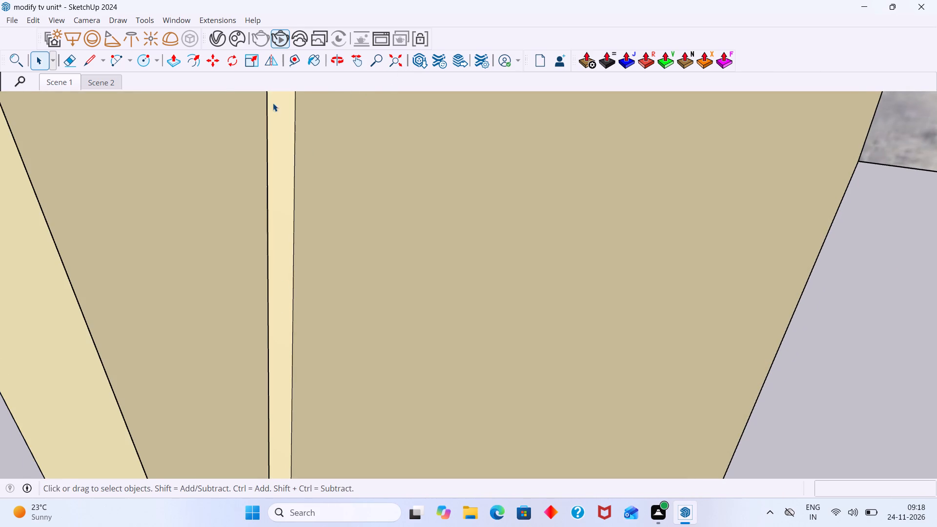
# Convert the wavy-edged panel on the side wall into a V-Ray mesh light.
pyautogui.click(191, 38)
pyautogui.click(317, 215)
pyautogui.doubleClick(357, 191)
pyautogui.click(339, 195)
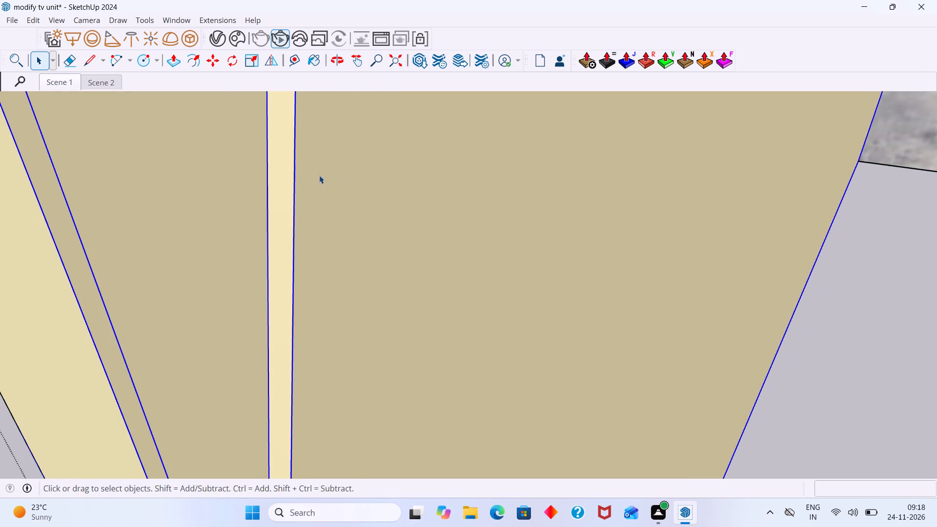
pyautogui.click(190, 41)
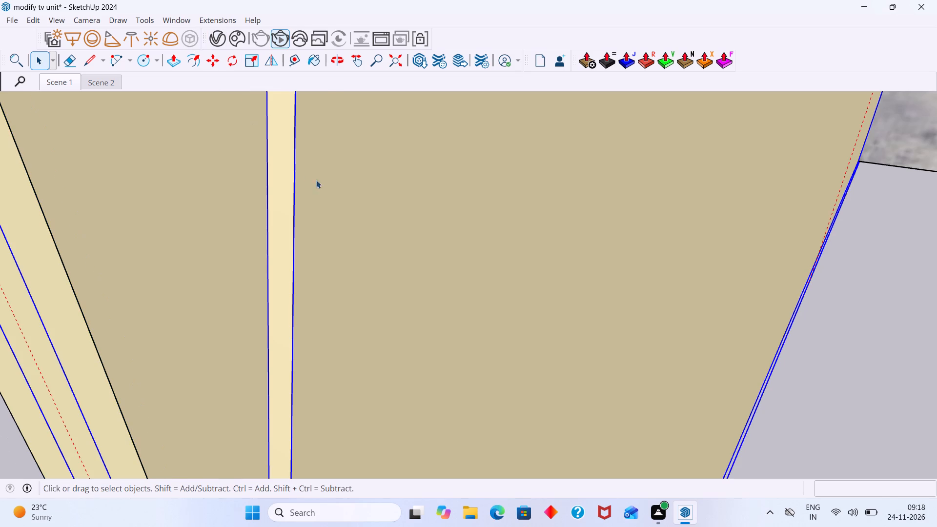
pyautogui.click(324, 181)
# Run an interactive V-Ray render of the side wall, check the glowing panel in the frame buffer, and close it.
pyautogui.scroll(-20, 336, 178)
pyautogui.scroll(-15, 336, 178)
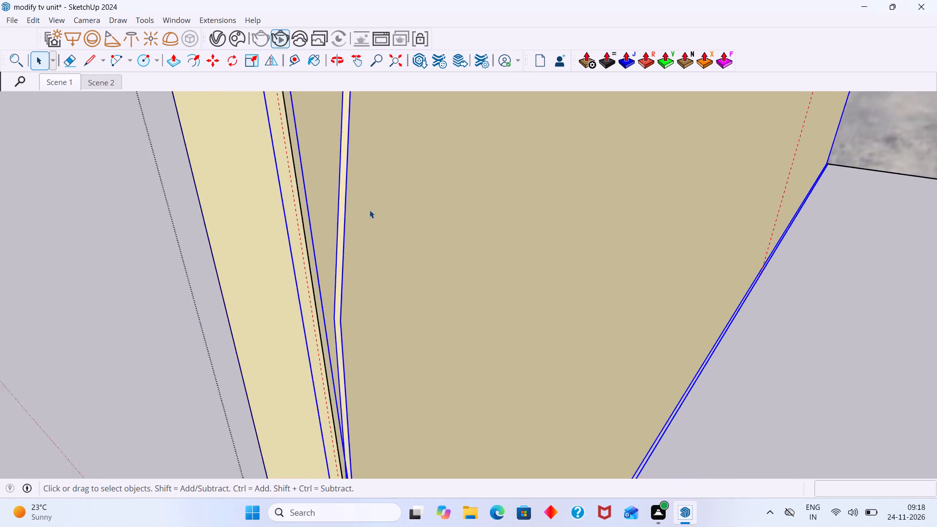
pyautogui.scroll(-20, 369, 210)
pyautogui.scroll(-20, 369, 210)
pyautogui.scroll(-10, 369, 210)
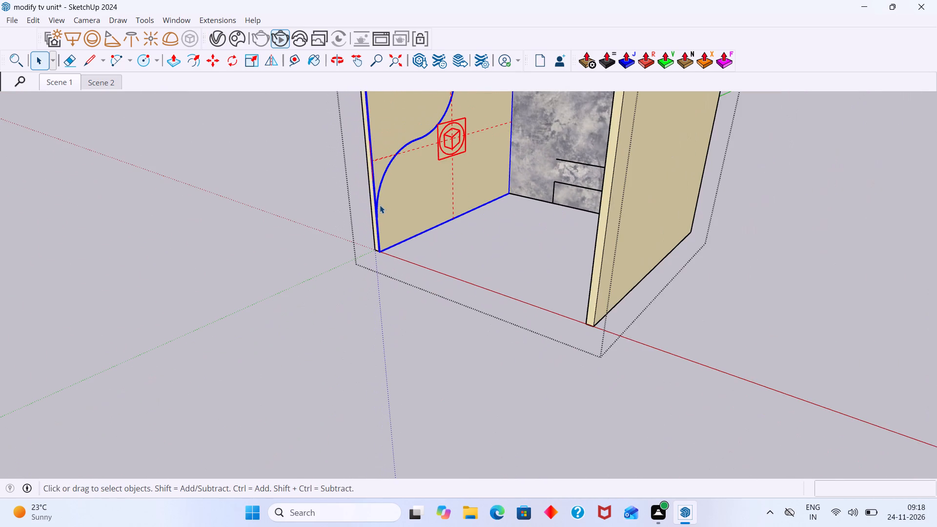
pyautogui.keyDown('shift'); pyautogui.moveTo(383, 205); pyautogui.dragTo(375, 328, button='middle'); pyautogui.keyUp('shift')
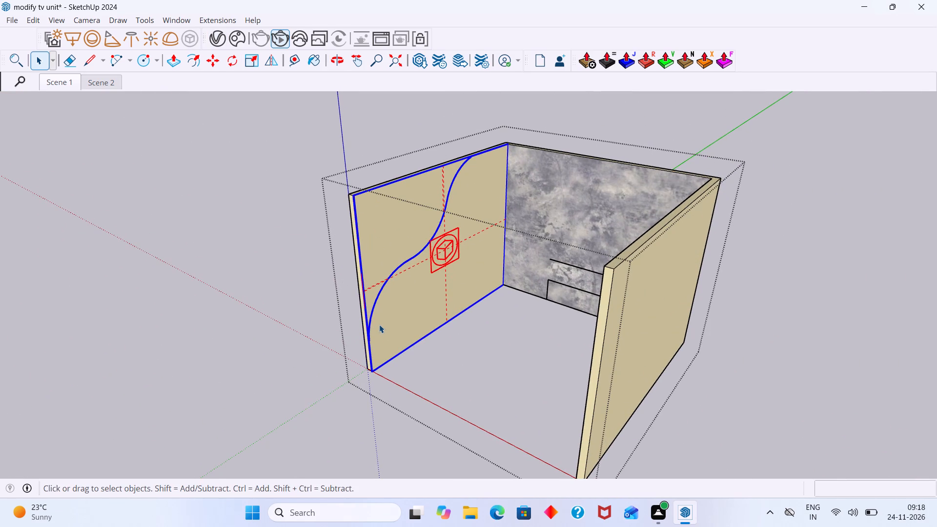
pyautogui.scroll(5, 460, 252)
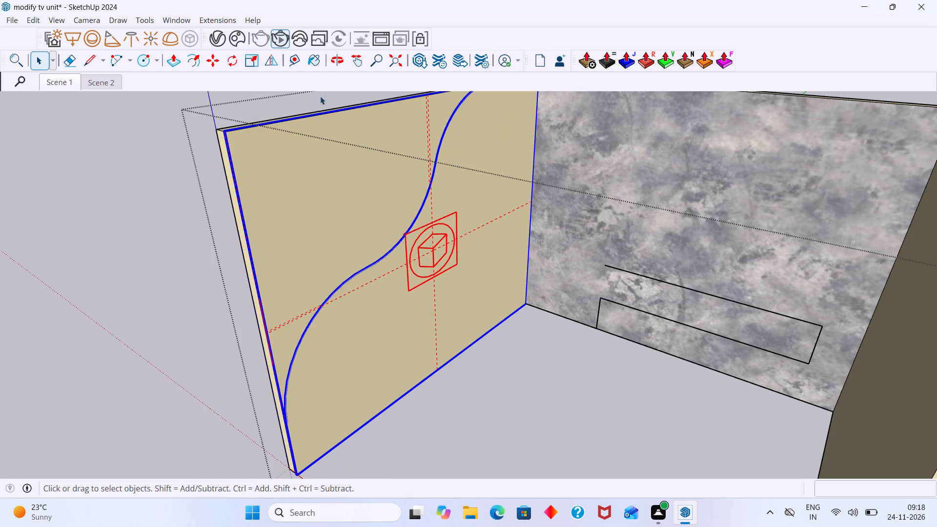
pyautogui.doubleClick(284, 39)
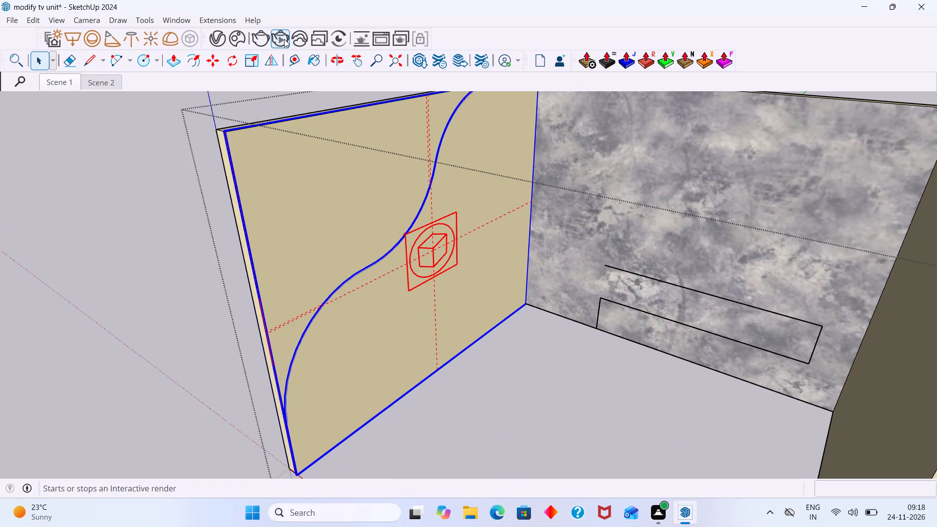
pyautogui.doubleClick(282, 43)
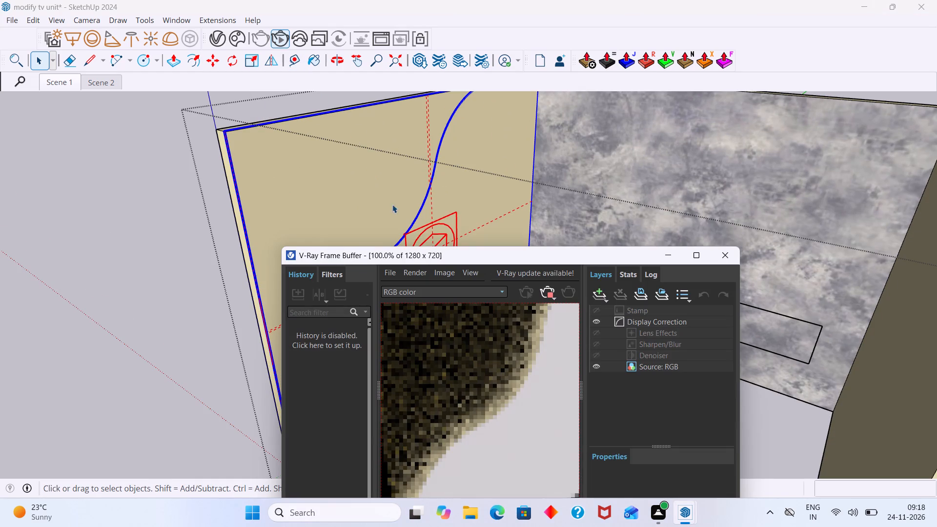
pyautogui.scroll(-2, 547, 340)
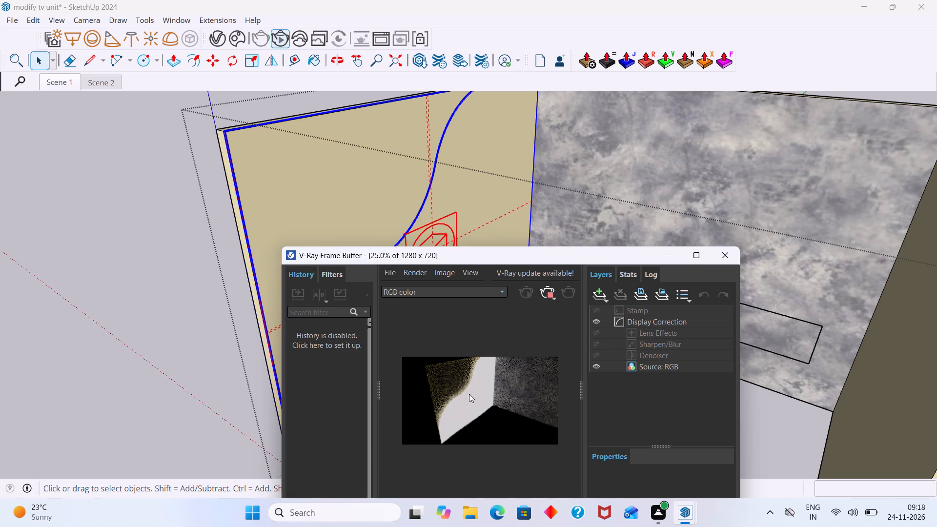
pyautogui.scroll(1, 468, 393)
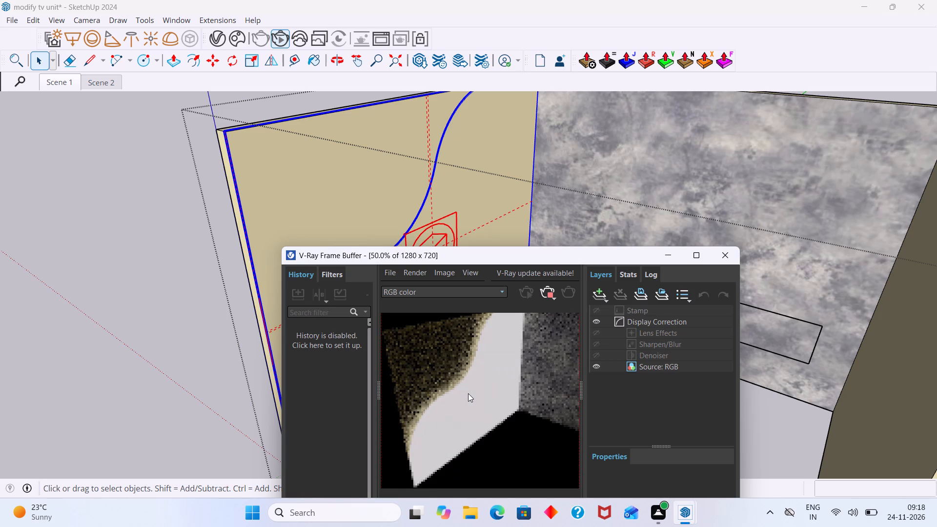
pyautogui.click(730, 255)
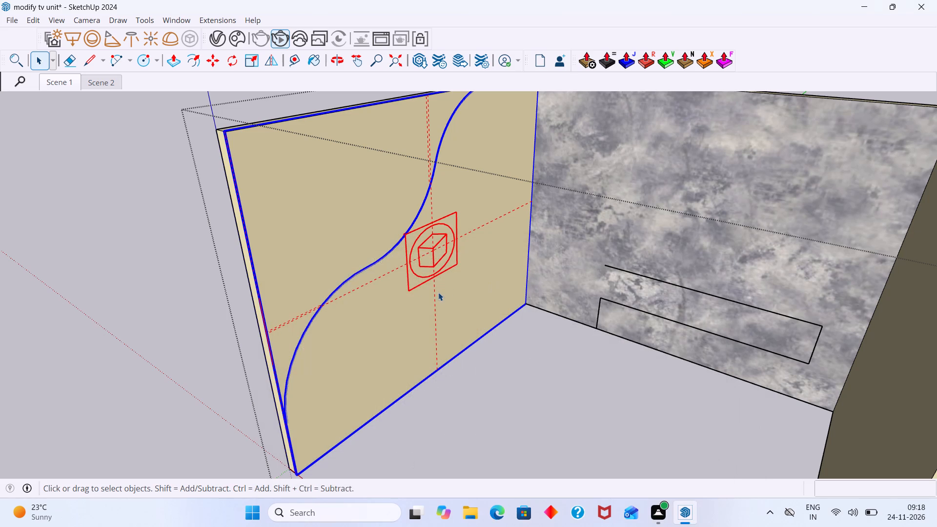
# Undo the mesh light conversion and the preceding edits to the wavy-edged panel.
pyautogui.hotkey('ctrl', 'z')
pyautogui.hotkey('ctrl', 'z')
pyautogui.hotkey('ctrl', 'z')
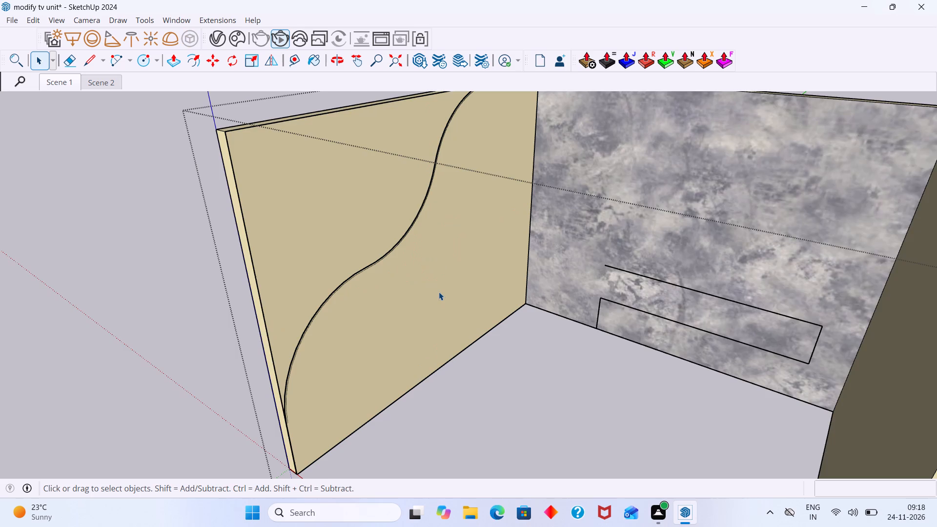
pyautogui.hotkey('ctrl', 'z')
pyautogui.hotkey('ctrl', 'z')
# Examine the divided edge strip along the panel's wavy curve up close and from several angles.
pyautogui.moveTo(358, 300); pyautogui.dragTo(408, 311, button='middle')
pyautogui.scroll(6, 355, 306)
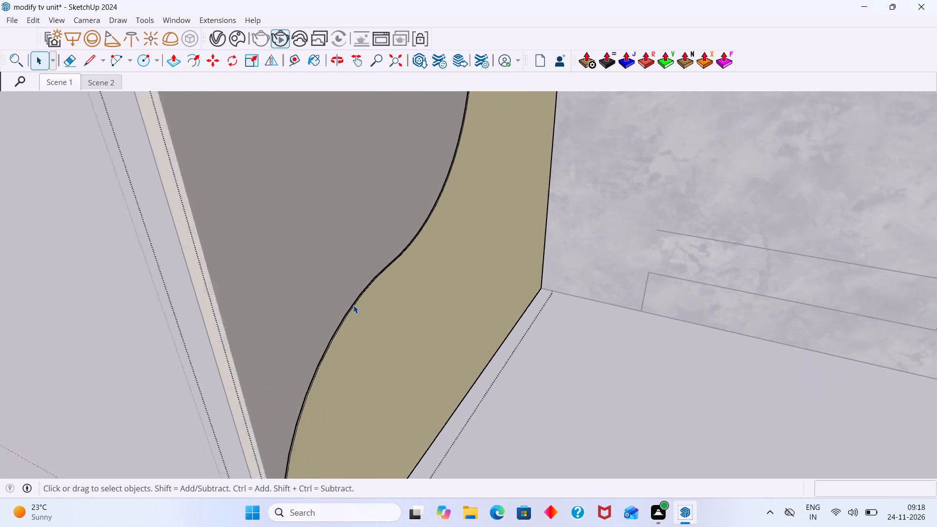
pyautogui.scroll(20, 353, 305)
pyautogui.scroll(15, 353, 305)
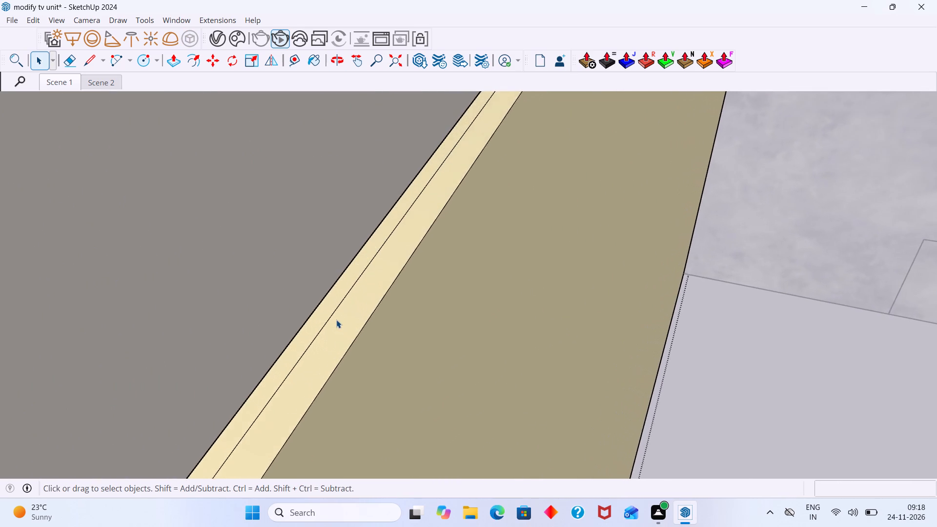
pyautogui.scroll(4, 336, 320)
pyautogui.moveTo(335, 319); pyautogui.dragTo(515, 323, button='middle')
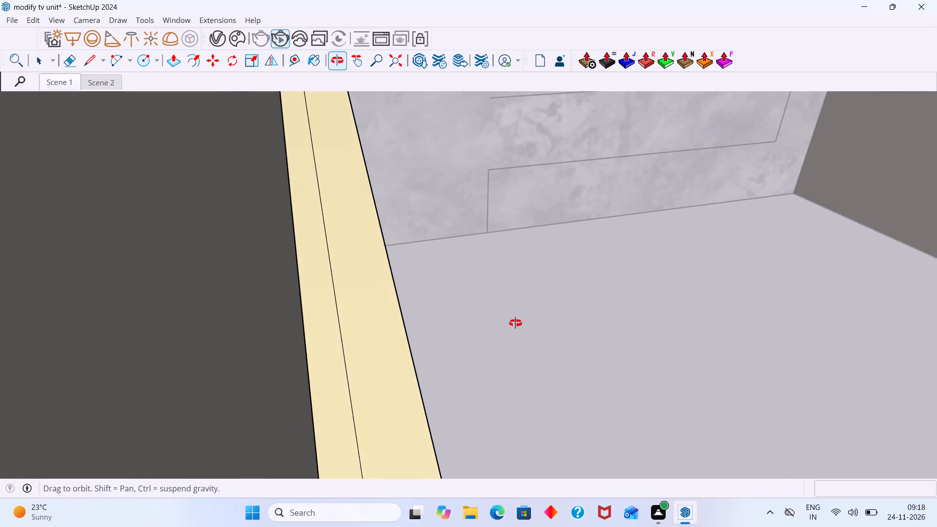
pyautogui.moveTo(515, 323); pyautogui.dragTo(307, 323, button='middle')
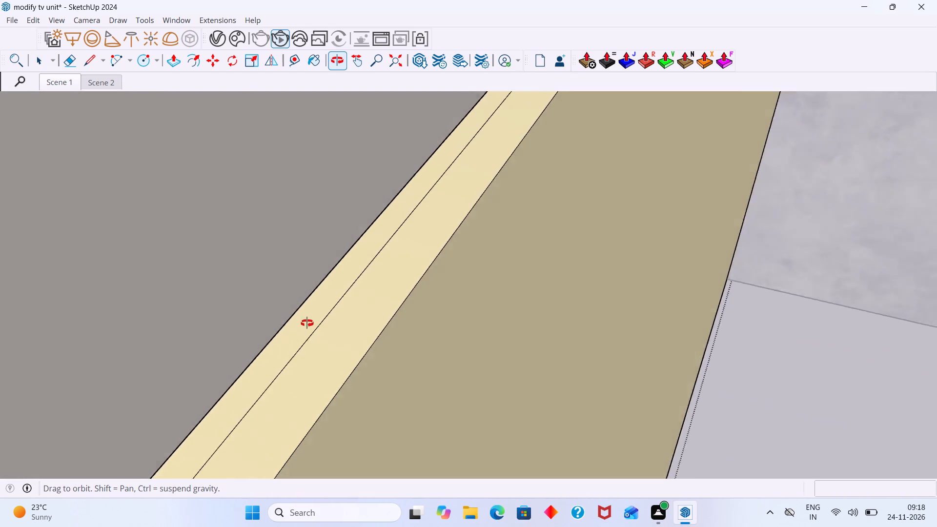
pyautogui.moveTo(307, 323); pyautogui.dragTo(285, 327, button='middle')
pyautogui.scroll(-7, 323, 315)
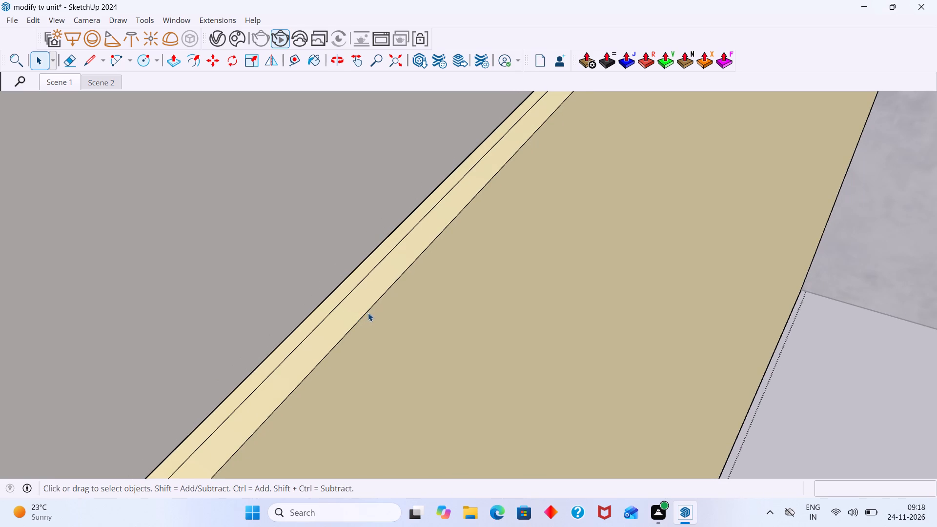
pyautogui.scroll(-13, 372, 311)
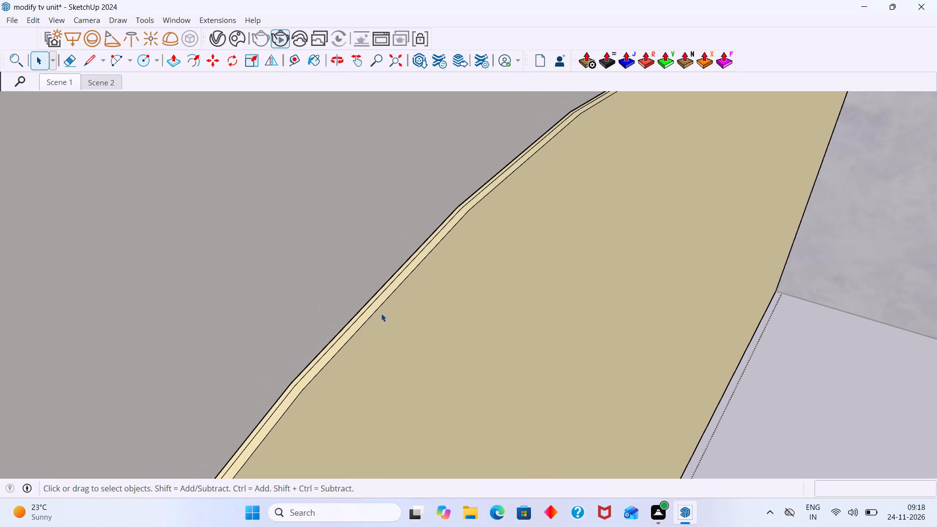
pyautogui.moveTo(398, 326); pyautogui.dragTo(355, 217, button='middle')
pyautogui.scroll(-20, 355, 217)
pyautogui.scroll(-6, 355, 217)
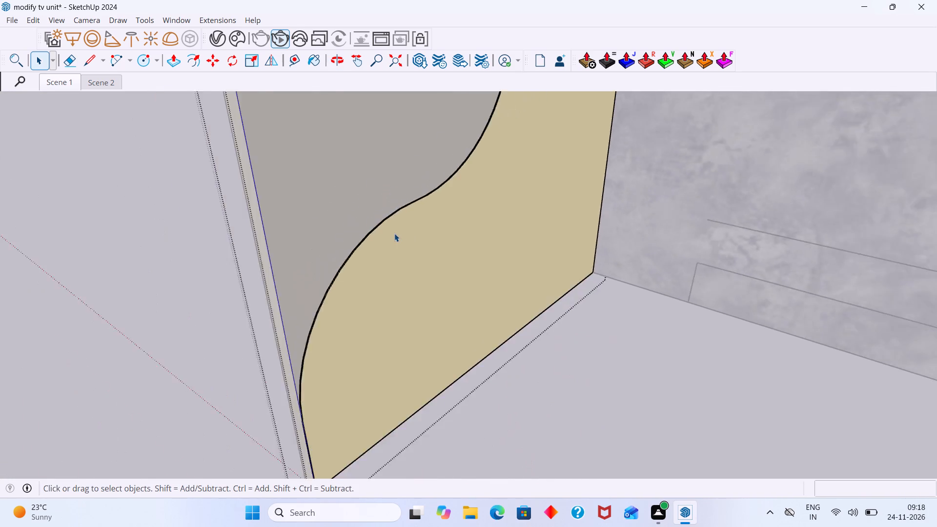
pyautogui.scroll(-6, 394, 233)
# Undo two further edits to the wavy-edged panel.
pyautogui.hotkey('ctrl', 'z')
pyautogui.click(213, 318)
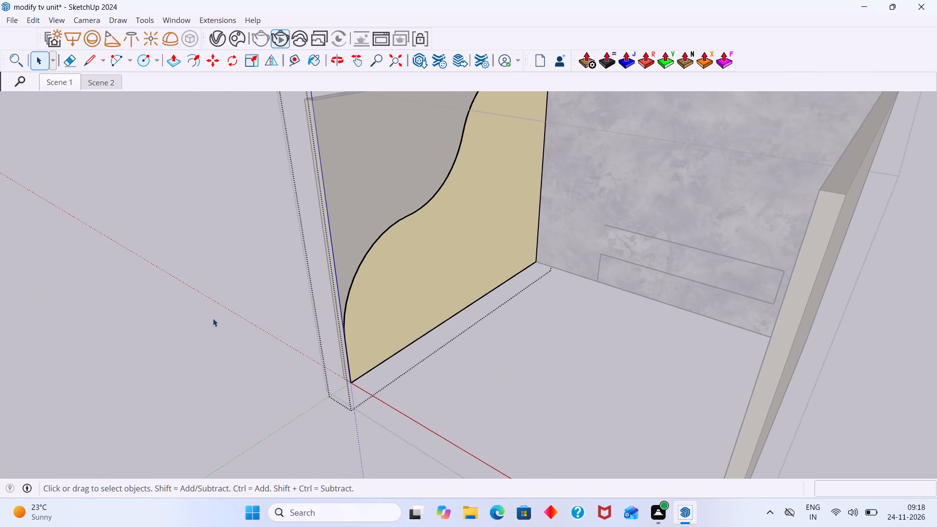
pyautogui.hotkey('ctrl', 'z')
pyautogui.scroll(7, 370, 293)
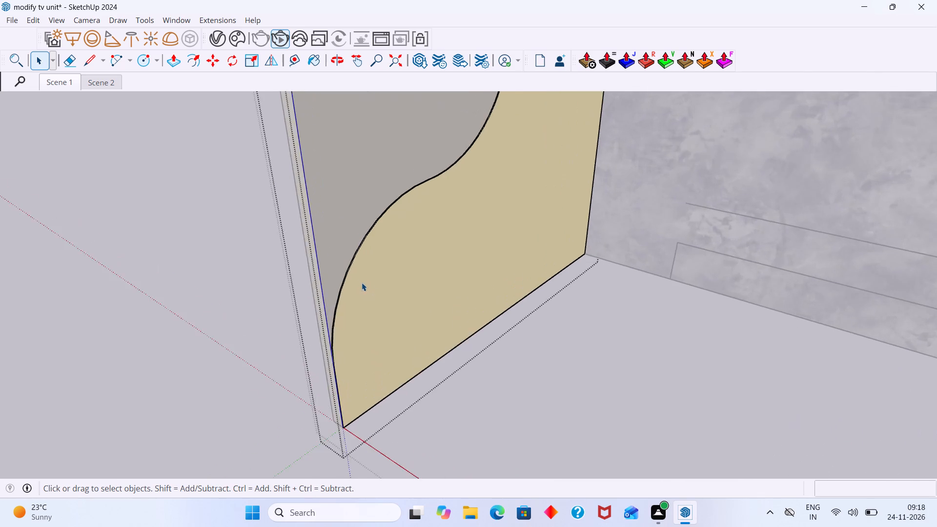
# Examine the wavy-edged panel's curve and edge thickness against the side wall from several angles.
pyautogui.scroll(19, 362, 283)
pyautogui.scroll(-8, 152, 334)
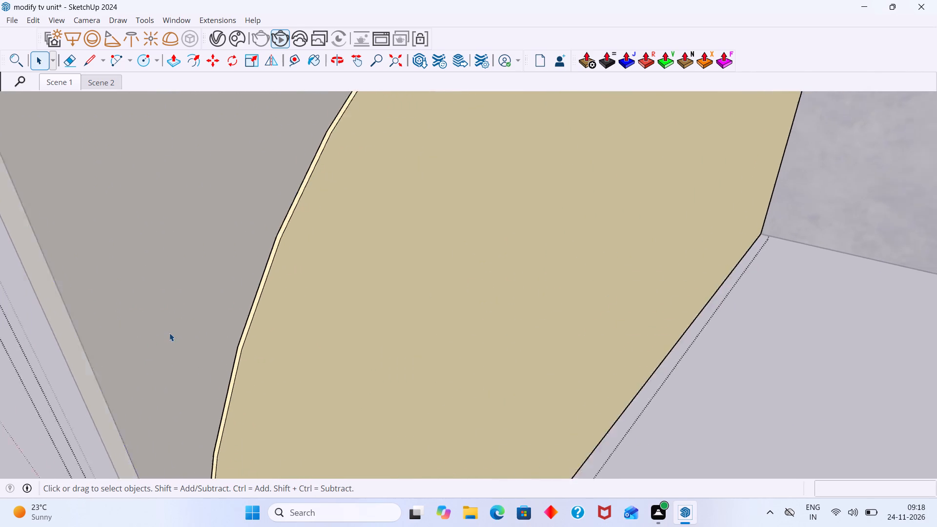
pyautogui.scroll(-9, 169, 333)
pyautogui.click(41, 388)
pyautogui.scroll(3, 187, 351)
pyautogui.moveTo(194, 354); pyautogui.dragTo(301, 338, button='middle')
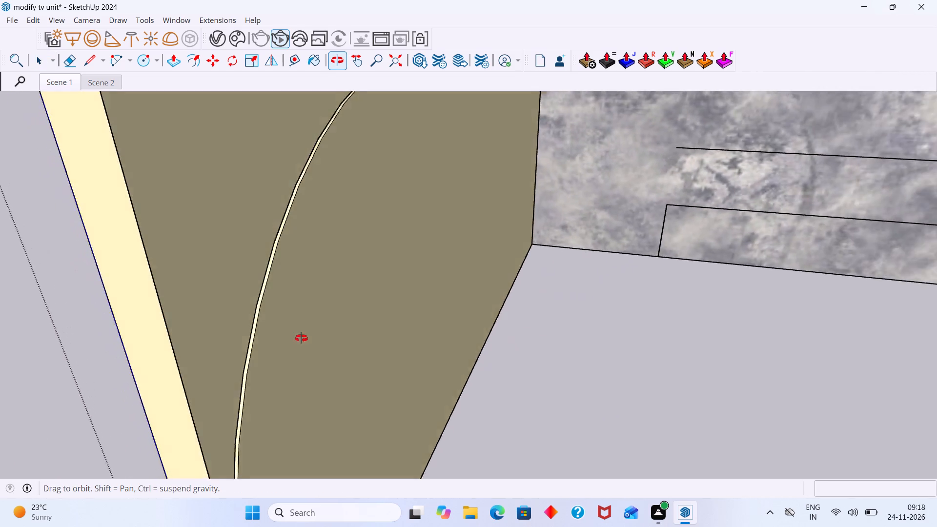
pyautogui.moveTo(301, 338); pyautogui.dragTo(392, 331, button='middle')
pyautogui.scroll(15, 278, 365)
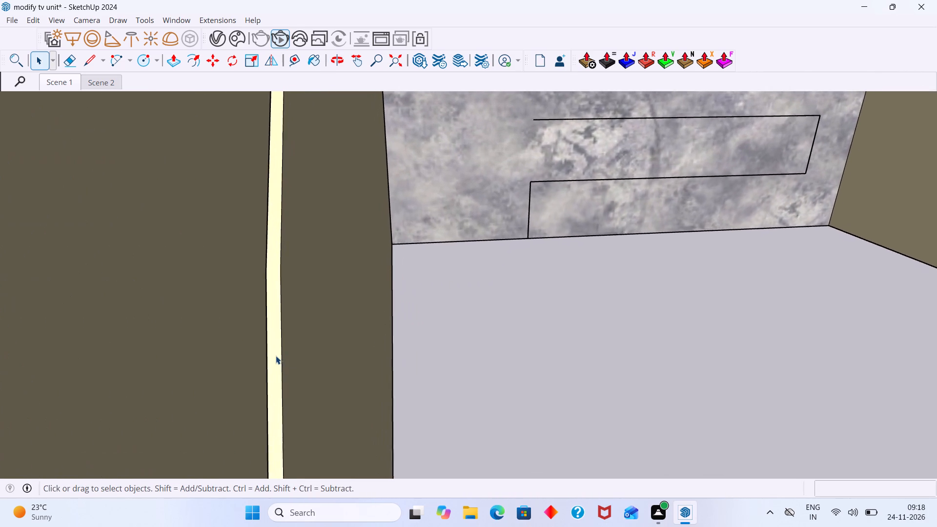
pyautogui.scroll(5, 276, 356)
pyautogui.moveTo(272, 352); pyautogui.dragTo(271, 335, button='middle')
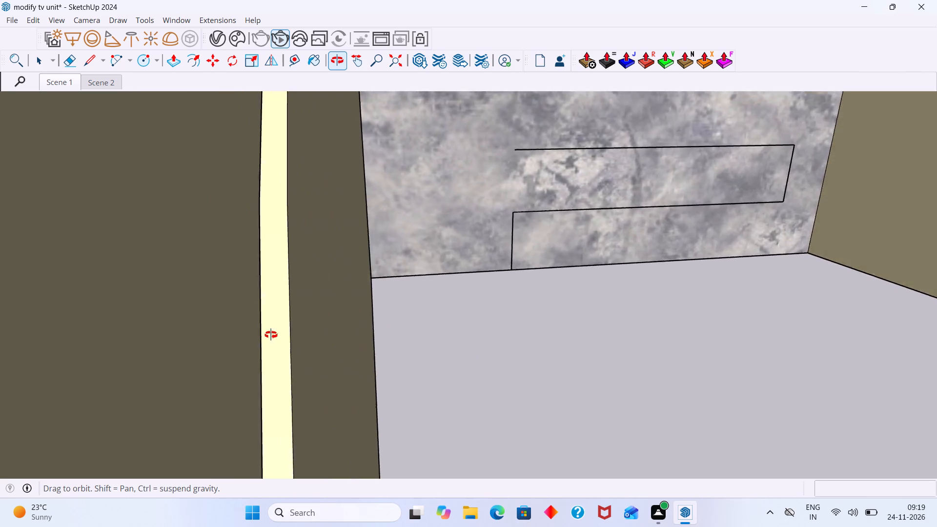
pyautogui.moveTo(271, 335); pyautogui.dragTo(180, 341, button='middle')
pyautogui.scroll(1, 183, 339)
pyautogui.scroll(-20, 187, 339)
pyautogui.scroll(-15, 187, 339)
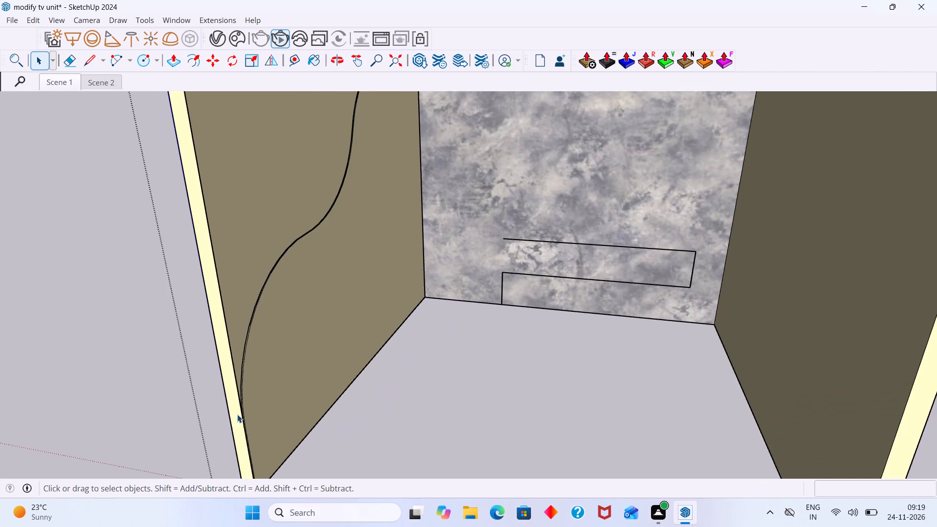
pyautogui.moveTo(239, 411); pyautogui.dragTo(297, 418, button='middle')
pyautogui.scroll(7, 370, 252)
pyautogui.moveTo(345, 243); pyautogui.dragTo(381, 289, button='middle')
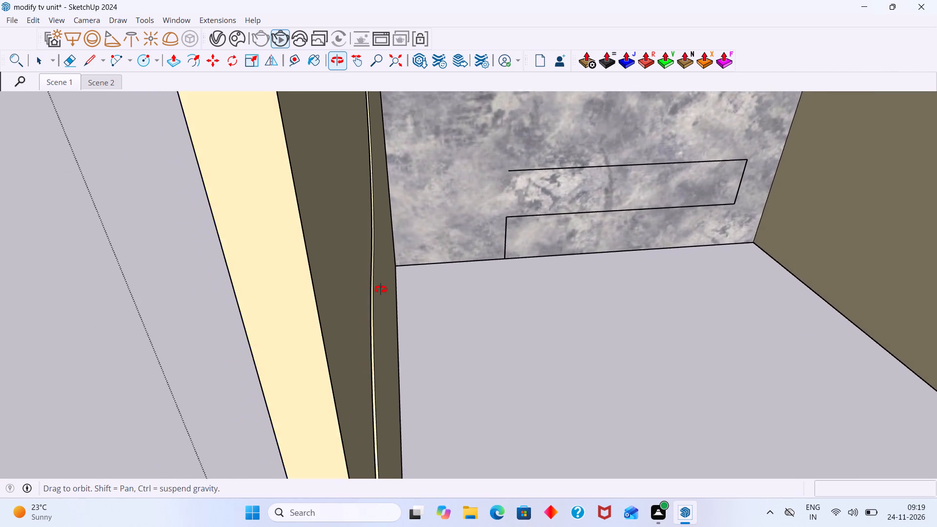
pyautogui.moveTo(381, 289); pyautogui.dragTo(385, 296, button='middle')
pyautogui.scroll(7, 367, 289)
pyautogui.moveTo(374, 287); pyautogui.dragTo(349, 281, button='middle')
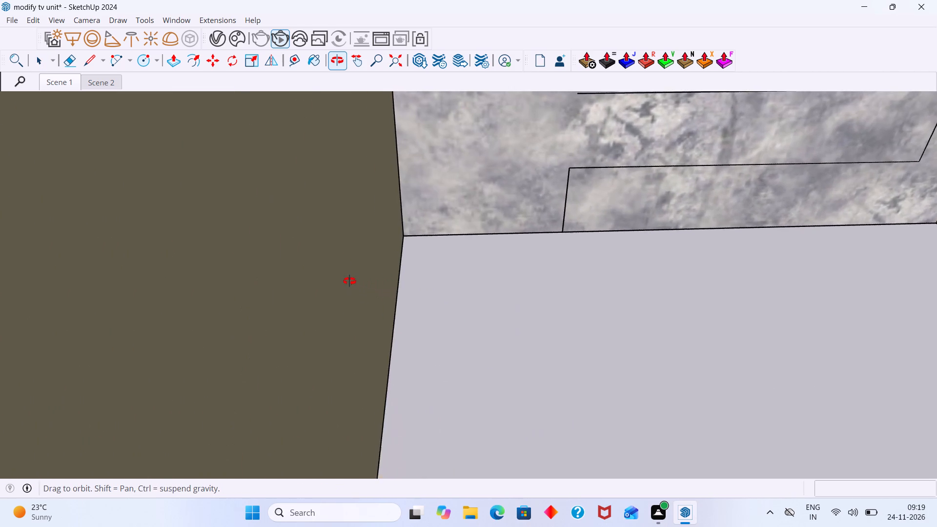
pyautogui.moveTo(349, 281); pyautogui.dragTo(352, 281, button='middle')
pyautogui.scroll(-7, 352, 282)
pyautogui.moveTo(272, 288); pyautogui.dragTo(355, 285, button='middle')
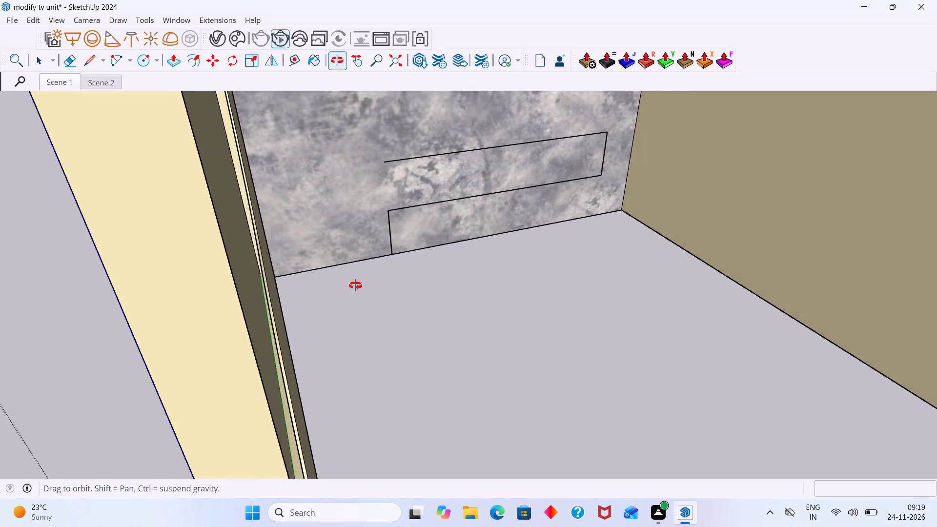
pyautogui.moveTo(355, 285); pyautogui.dragTo(344, 287, button='middle')
# Open the wavy-edged panel and push/pull its back face to align with the side wall's top front corner.
pyautogui.scroll(3, 283, 293)
pyautogui.moveTo(257, 294); pyautogui.dragTo(283, 263, button='middle')
pyautogui.scroll(1, 234, 280)
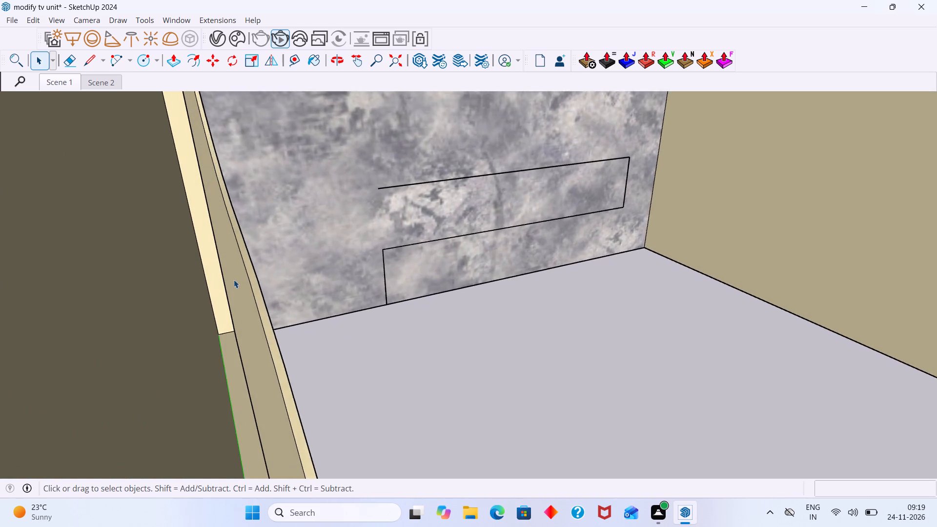
pyautogui.scroll(5, 234, 280)
pyautogui.doubleClick(263, 263)
pyautogui.click(263, 270)
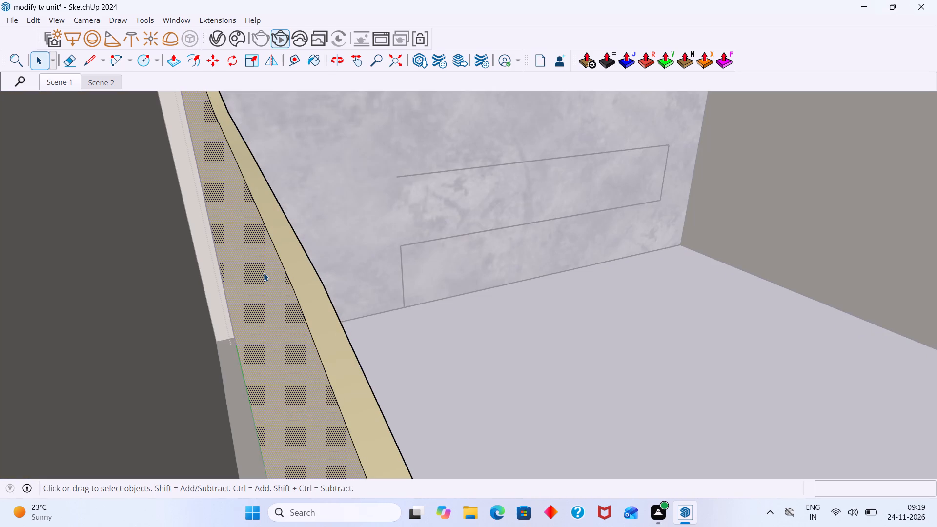
pyautogui.press('p')
pyautogui.click(264, 272)
pyautogui.scroll(-12, 173, 297)
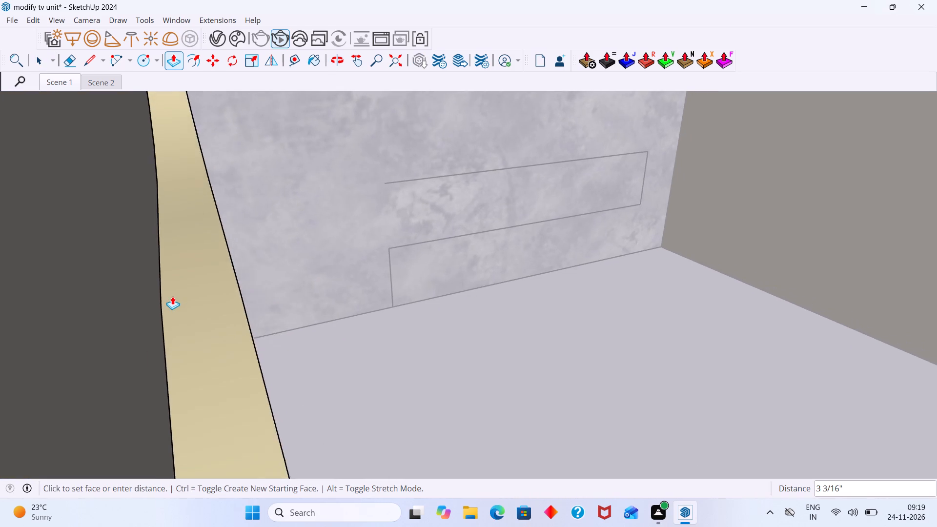
pyautogui.scroll(-20, 172, 296)
pyautogui.scroll(-9, 172, 296)
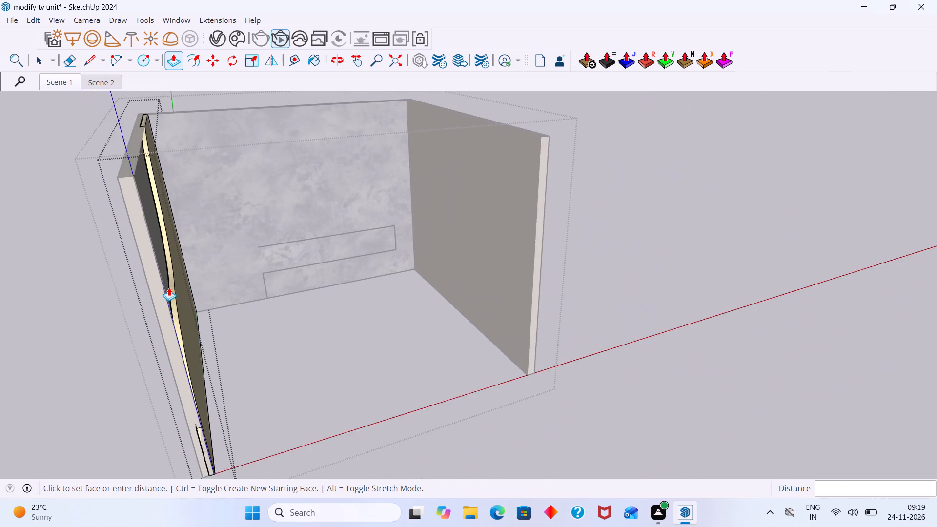
pyautogui.scroll(-4, 169, 287)
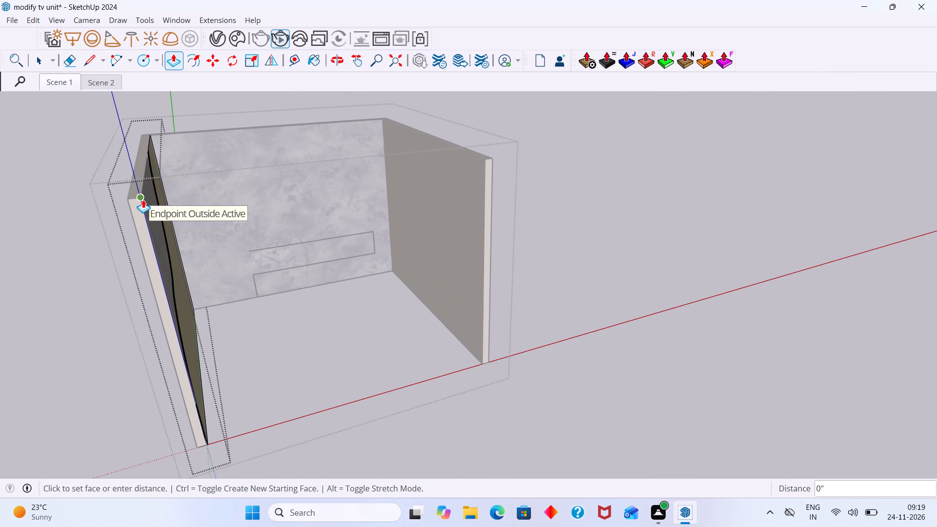
pyautogui.click(143, 199)
pyautogui.press('space')
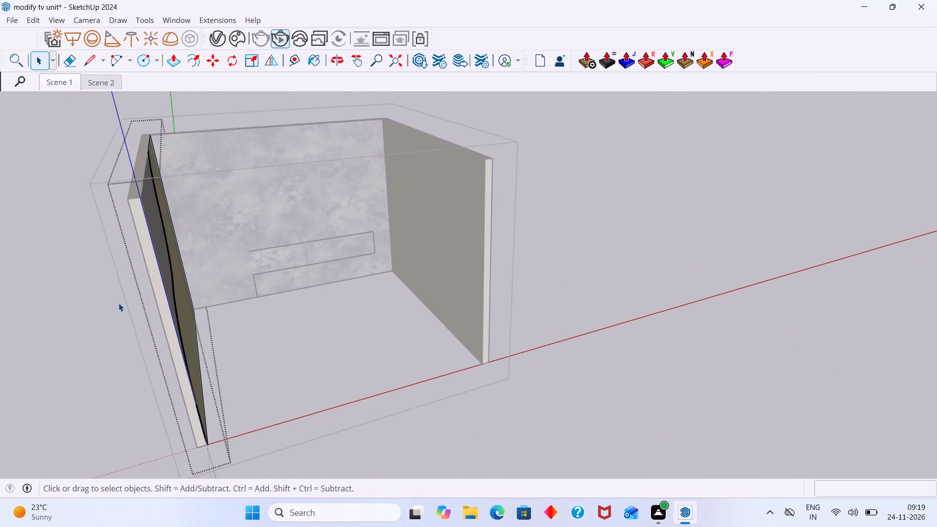
pyautogui.click(51, 318)
# Check how the adjusted wavy panel sits against the side wall, up close and from the room's front.
pyautogui.scroll(20, 179, 287)
pyautogui.scroll(3, 179, 287)
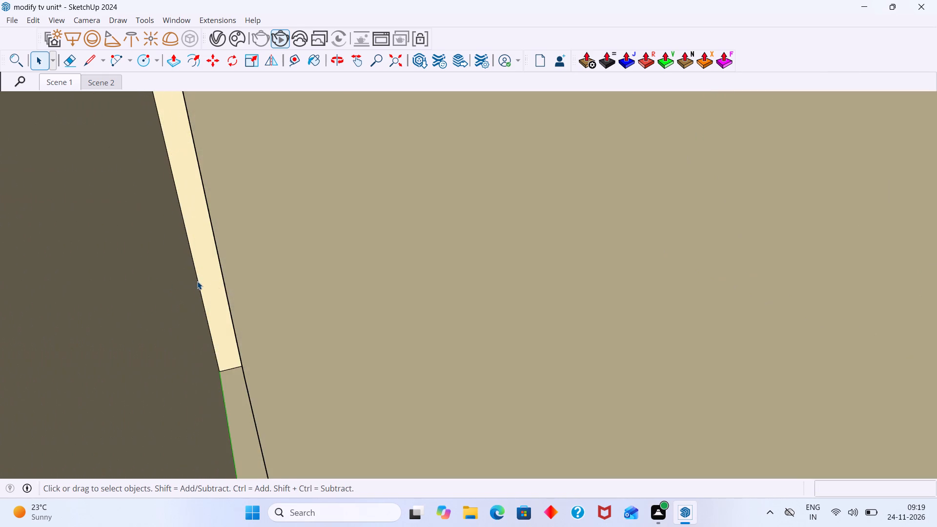
pyautogui.scroll(-9, 214, 283)
pyautogui.scroll(-20, 223, 279)
pyautogui.scroll(-8, 223, 279)
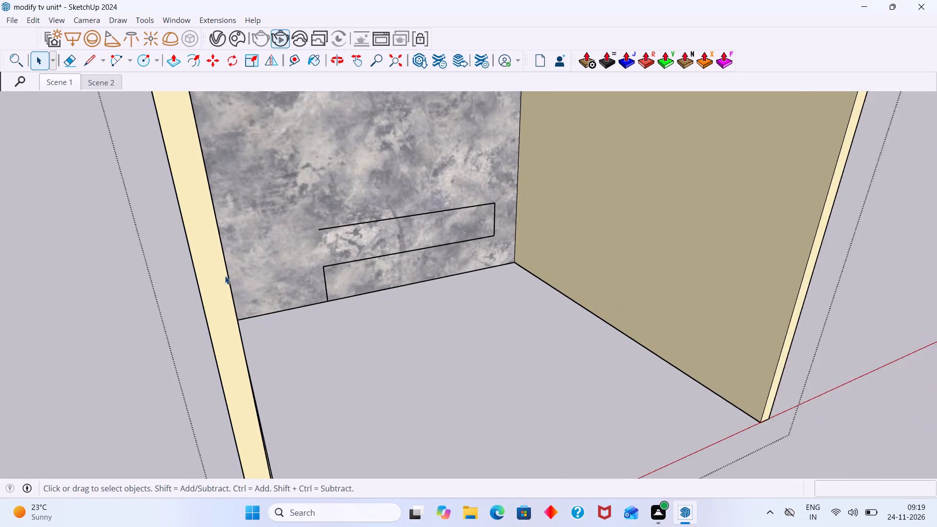
pyautogui.moveTo(190, 298); pyautogui.dragTo(65, 310, button='middle')
pyautogui.scroll(3, 188, 272)
pyautogui.scroll(-11, 186, 268)
pyautogui.scroll(2, 171, 268)
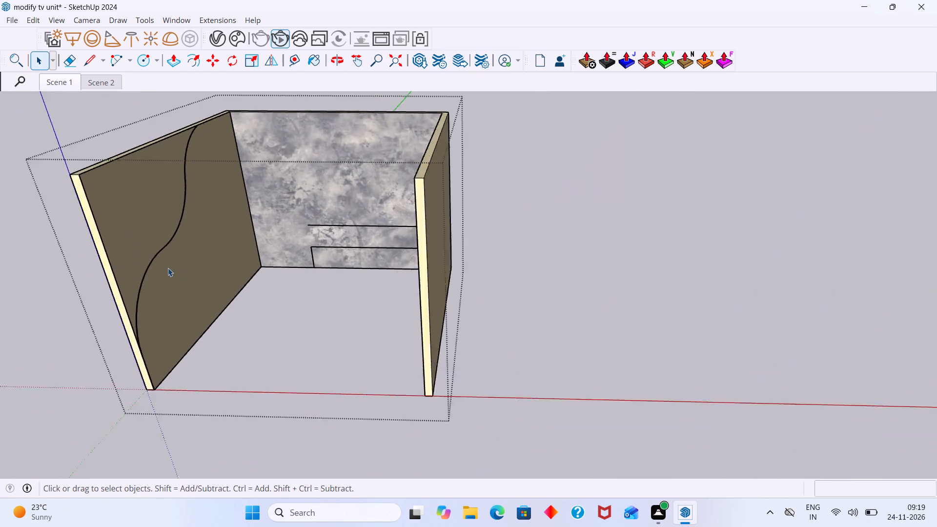
# Open the wavy-edged panel and copy the curved border of its edge strip about 1/8" across the strip.
pyautogui.scroll(14, 168, 268)
pyautogui.moveTo(148, 254); pyautogui.dragTo(233, 255, button='middle')
pyautogui.scroll(8, 142, 259)
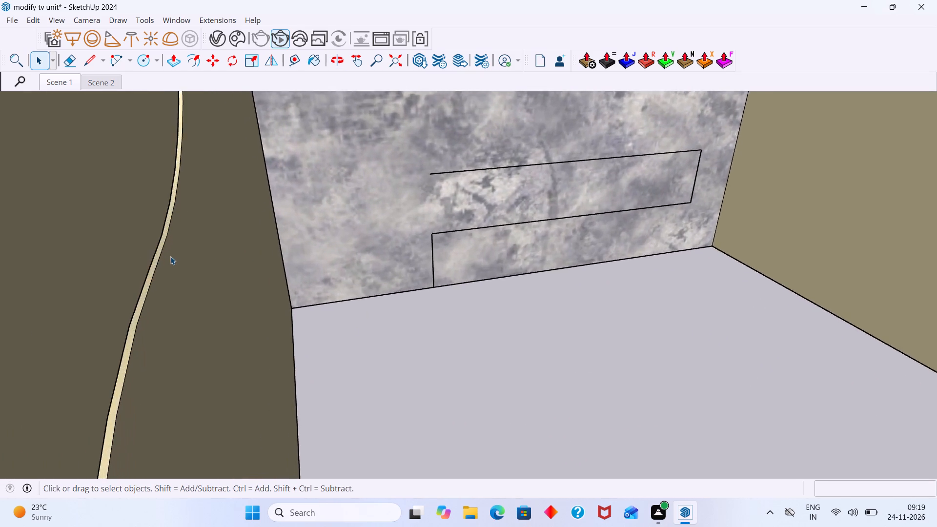
pyautogui.scroll(5, 170, 256)
pyautogui.moveTo(163, 260); pyautogui.dragTo(222, 268, button='middle')
pyautogui.scroll(12, 171, 272)
pyautogui.doubleClick(127, 273)
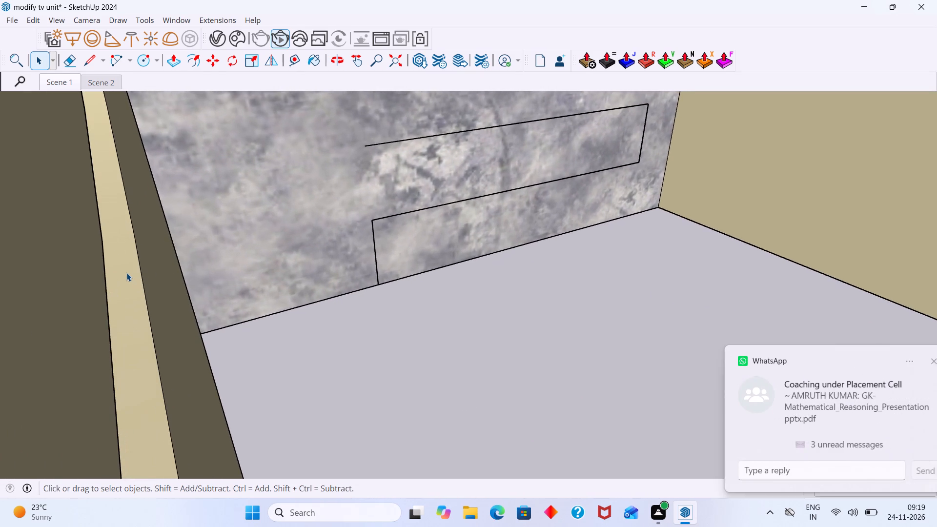
pyautogui.doubleClick(128, 273)
pyautogui.click(129, 277)
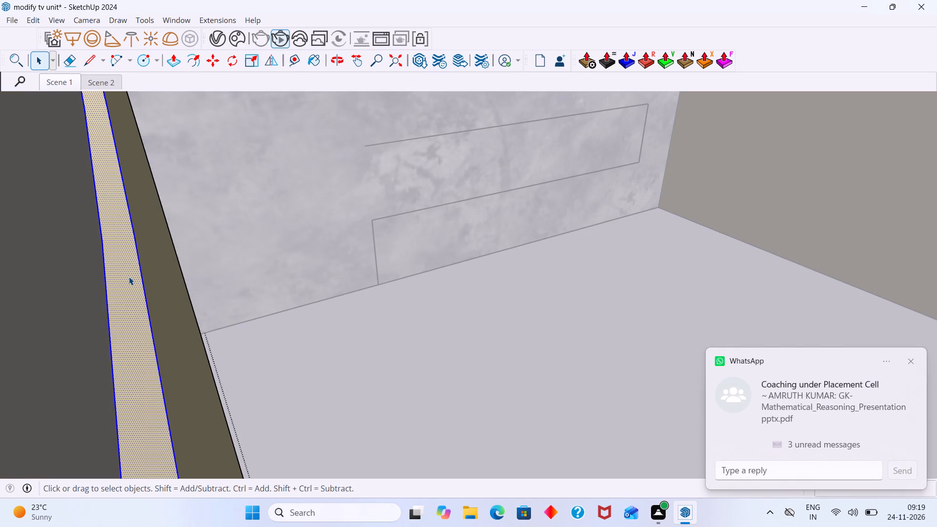
pyautogui.doubleClick(124, 279)
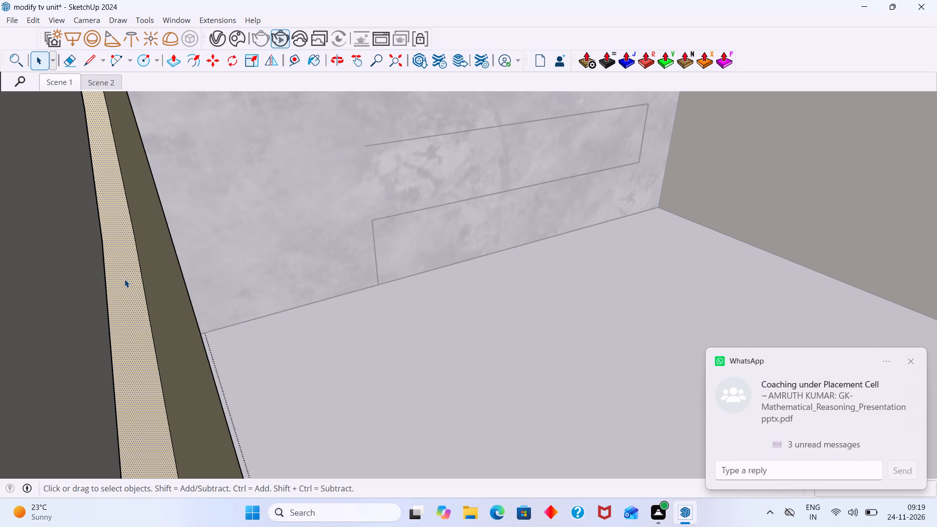
pyautogui.doubleClick(114, 287)
pyautogui.doubleClick(113, 287)
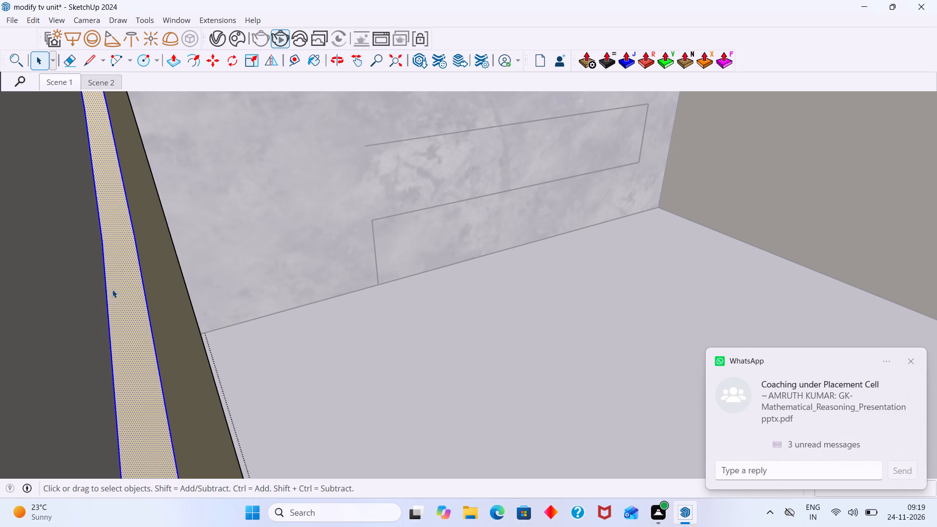
pyautogui.moveTo(109, 296); pyautogui.dragTo(38, 297, button='middle')
pyautogui.scroll(6, 84, 275)
pyautogui.click(109, 270)
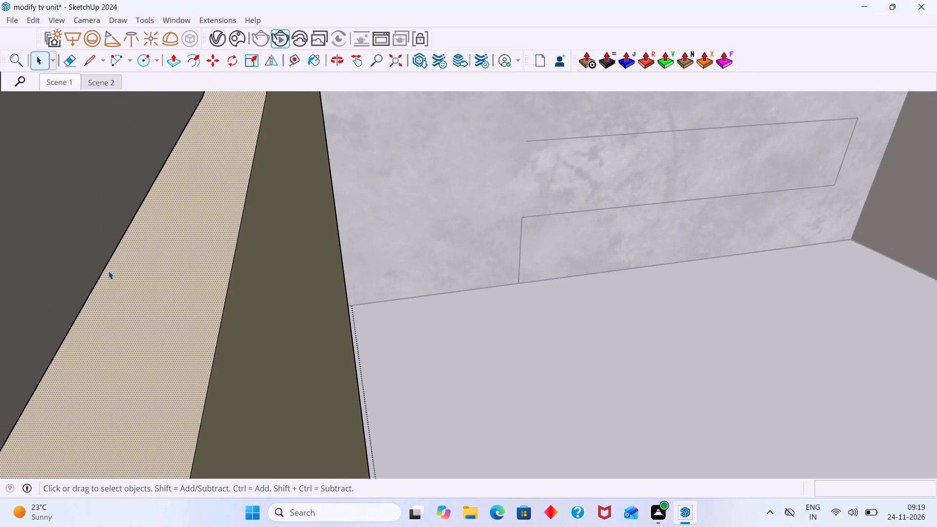
pyautogui.click(108, 271)
pyautogui.click(103, 273)
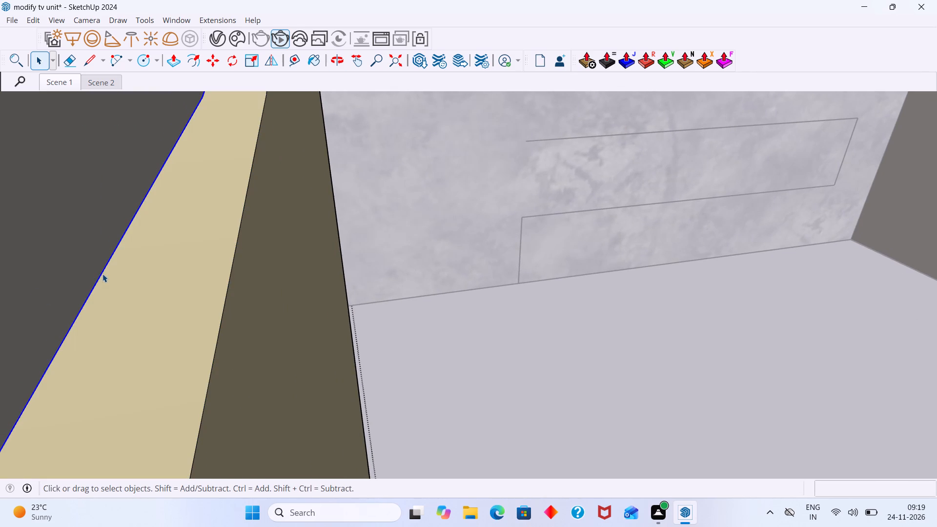
pyautogui.press('m')
pyautogui.click(102, 274)
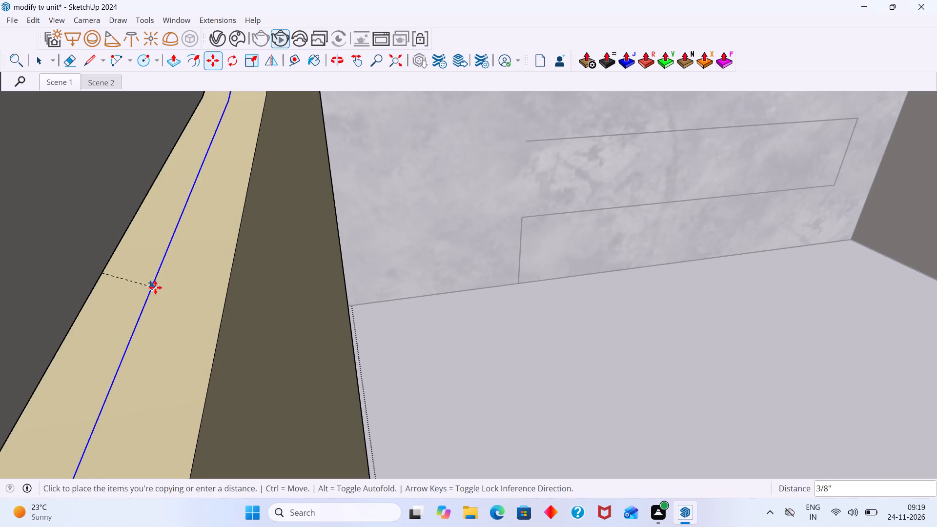
pyautogui.click(128, 274)
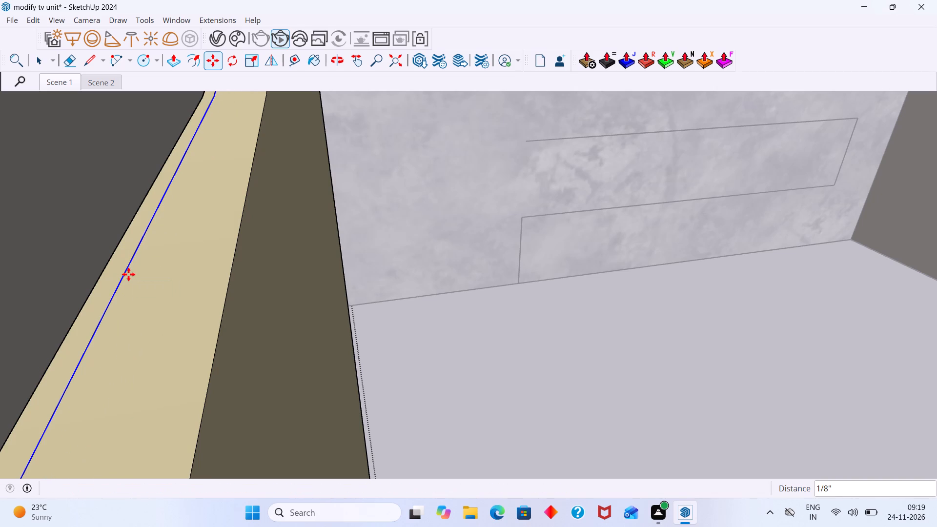
pyautogui.press('space')
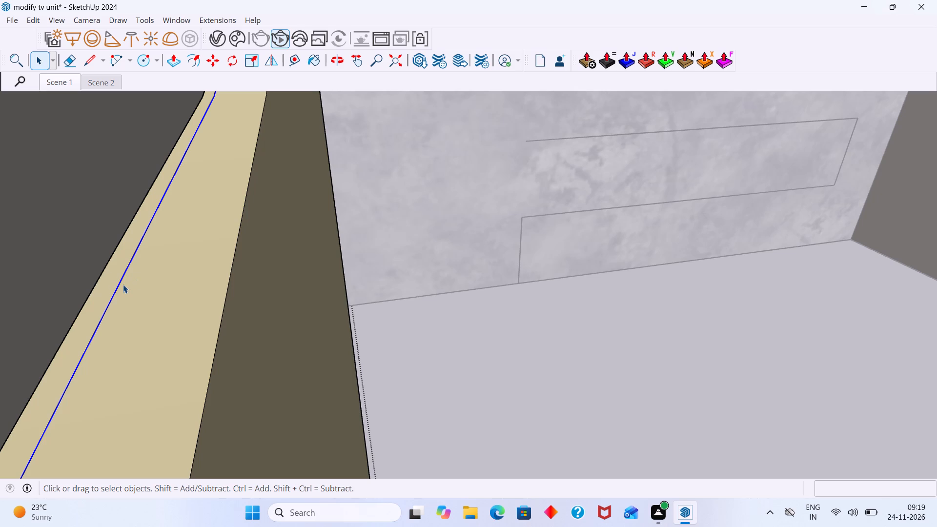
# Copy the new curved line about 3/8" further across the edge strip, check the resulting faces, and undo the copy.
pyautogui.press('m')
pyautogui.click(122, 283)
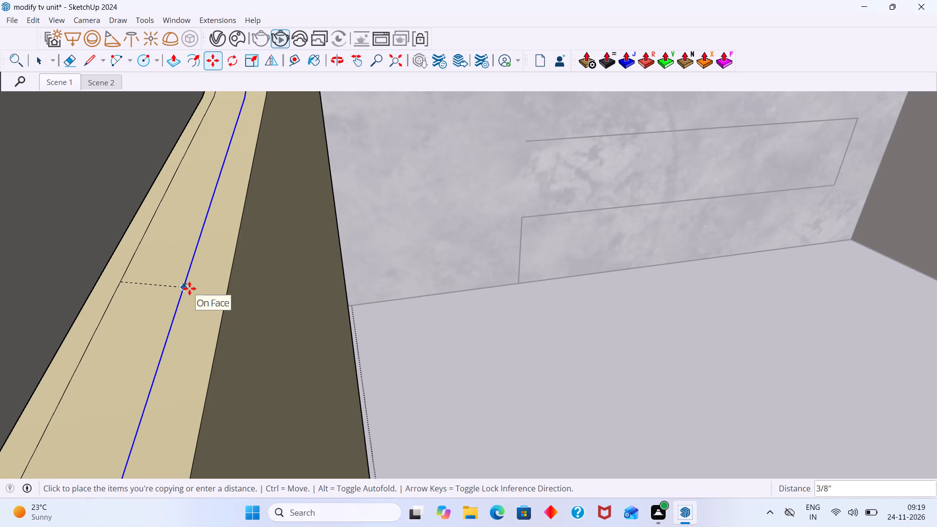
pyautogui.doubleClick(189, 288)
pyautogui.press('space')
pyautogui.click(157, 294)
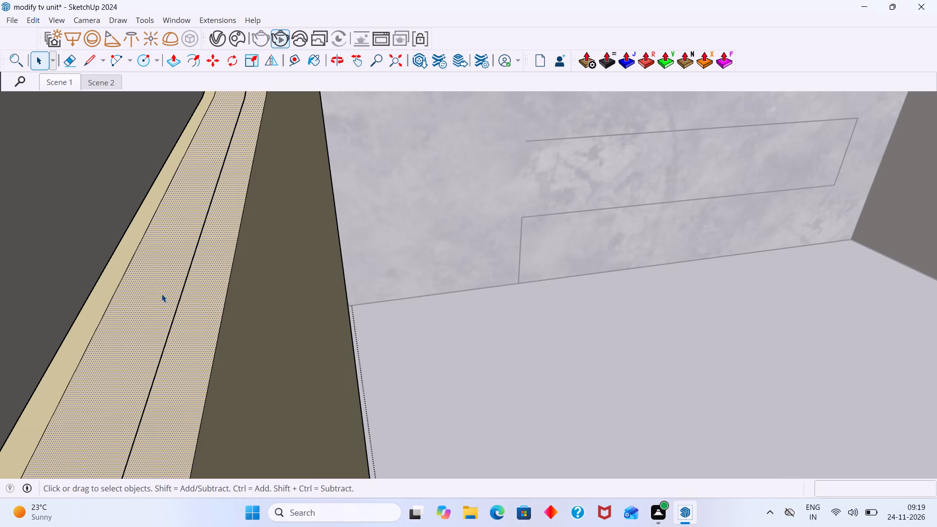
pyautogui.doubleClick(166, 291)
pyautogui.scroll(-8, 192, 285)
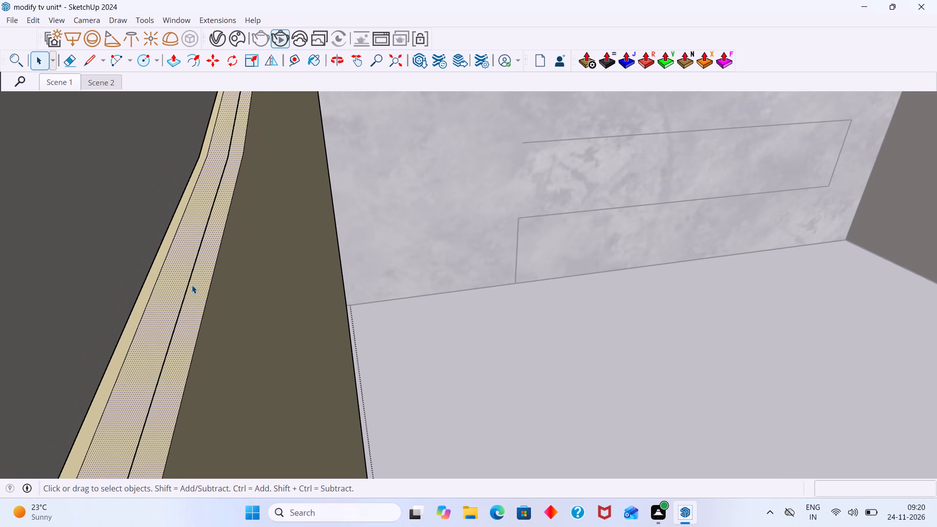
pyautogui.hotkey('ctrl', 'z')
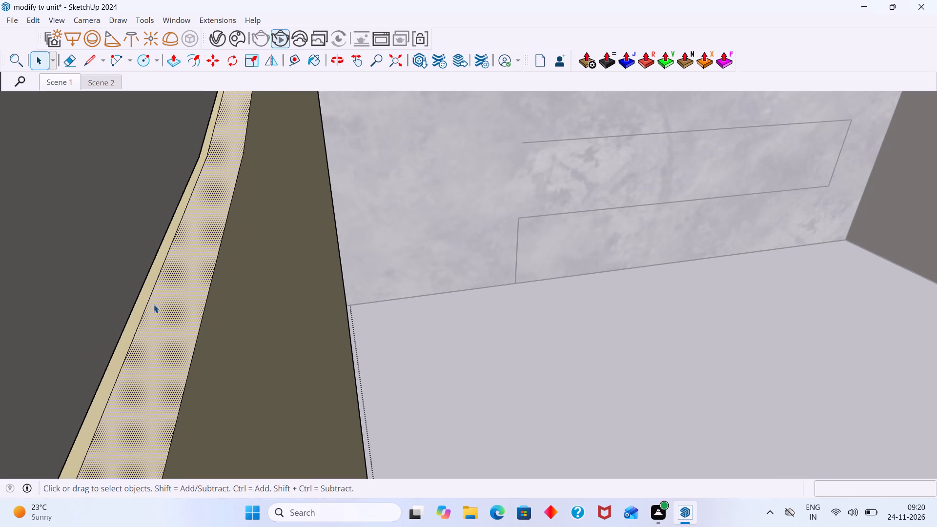
# Copy the inner curved line again, about 5/16" across the edge strip, to bound a narrow middle band.
pyautogui.click(148, 306)
pyautogui.press('m')
pyautogui.click(148, 307)
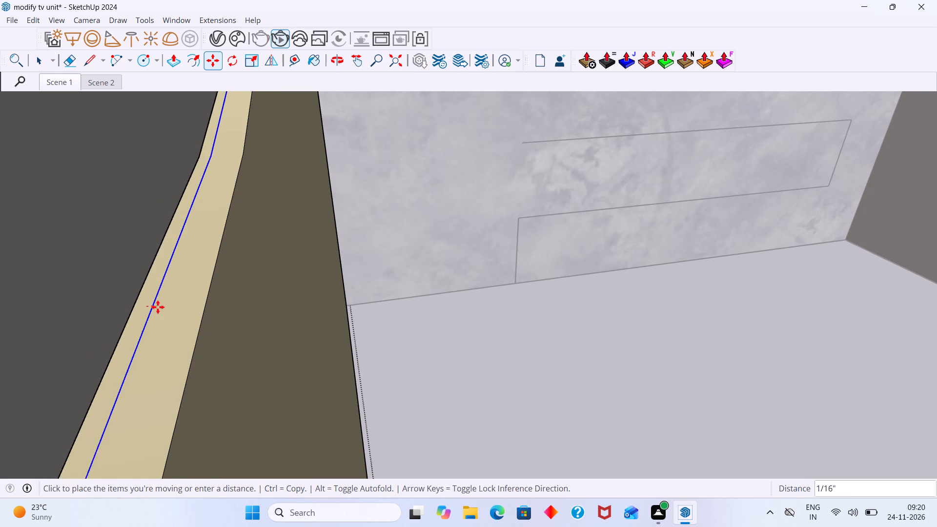
pyautogui.click(178, 308)
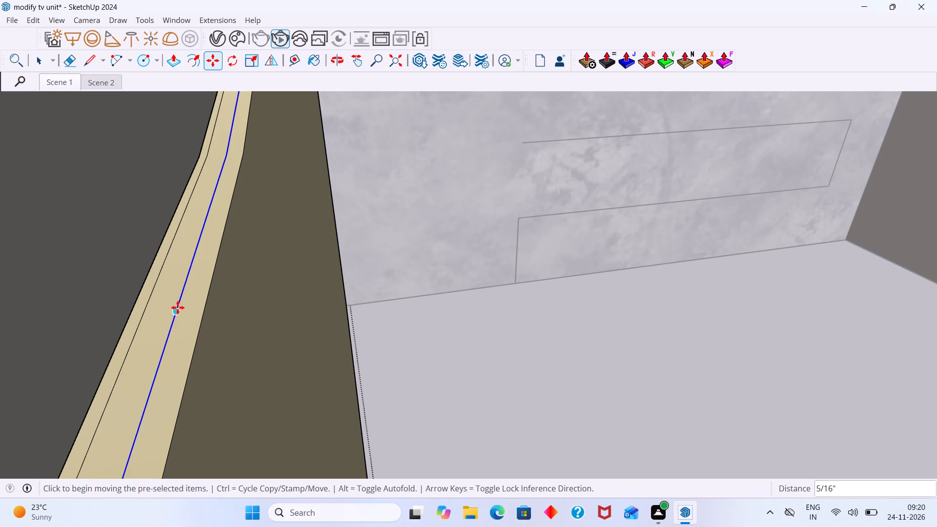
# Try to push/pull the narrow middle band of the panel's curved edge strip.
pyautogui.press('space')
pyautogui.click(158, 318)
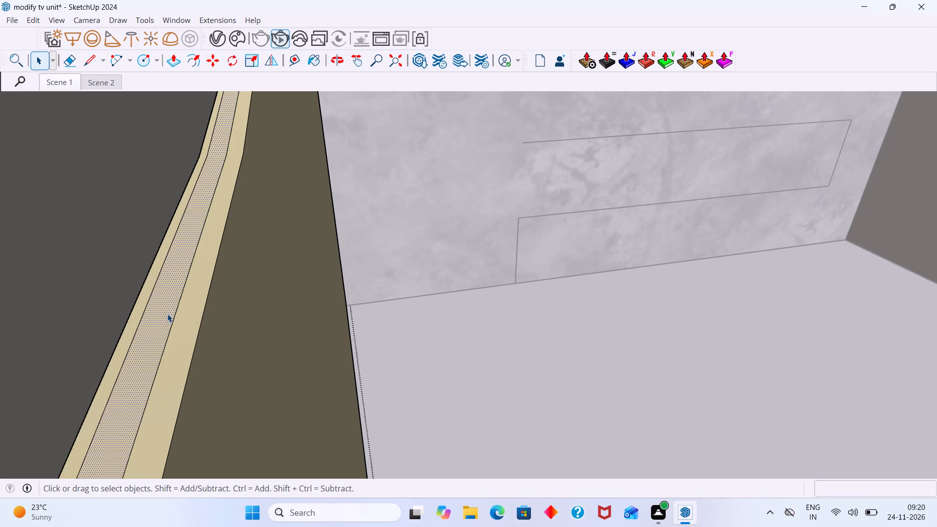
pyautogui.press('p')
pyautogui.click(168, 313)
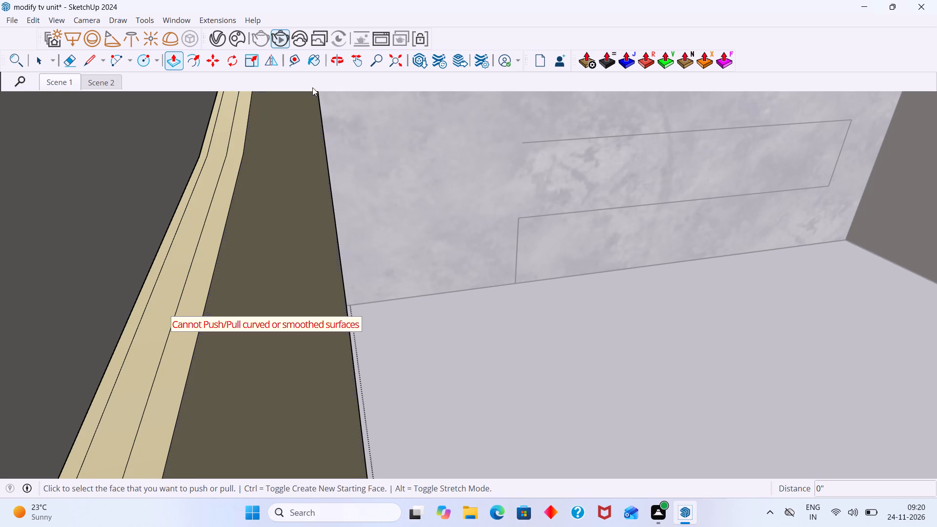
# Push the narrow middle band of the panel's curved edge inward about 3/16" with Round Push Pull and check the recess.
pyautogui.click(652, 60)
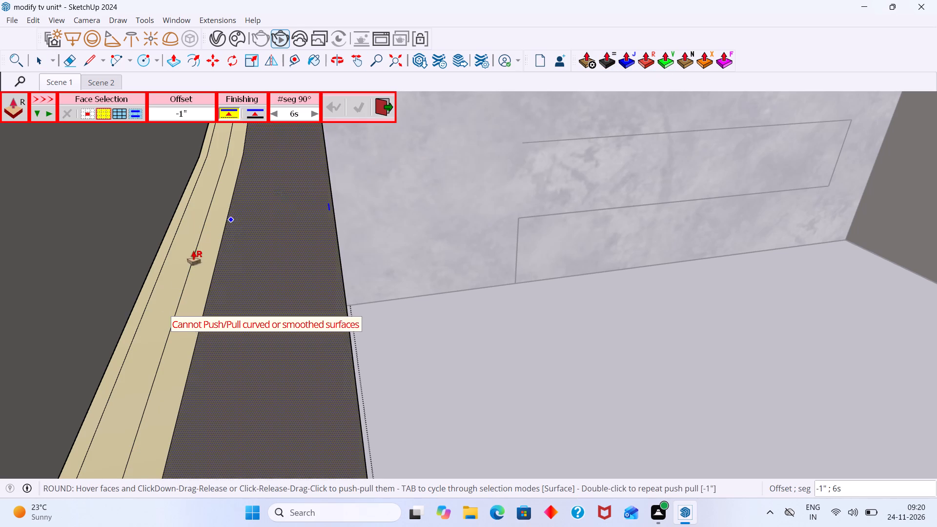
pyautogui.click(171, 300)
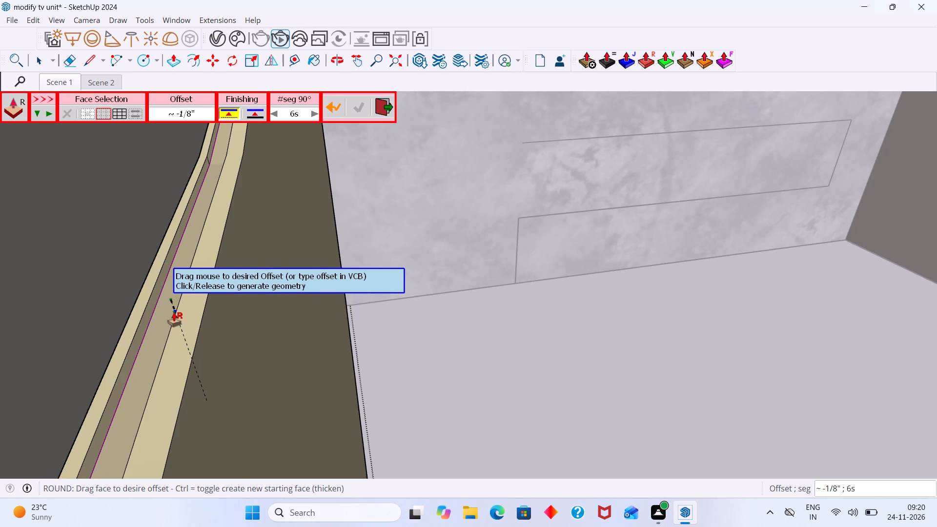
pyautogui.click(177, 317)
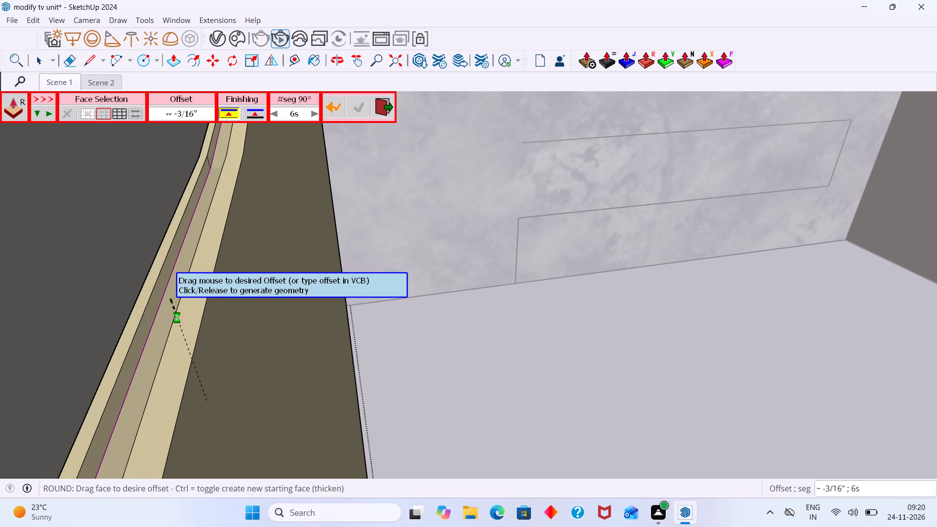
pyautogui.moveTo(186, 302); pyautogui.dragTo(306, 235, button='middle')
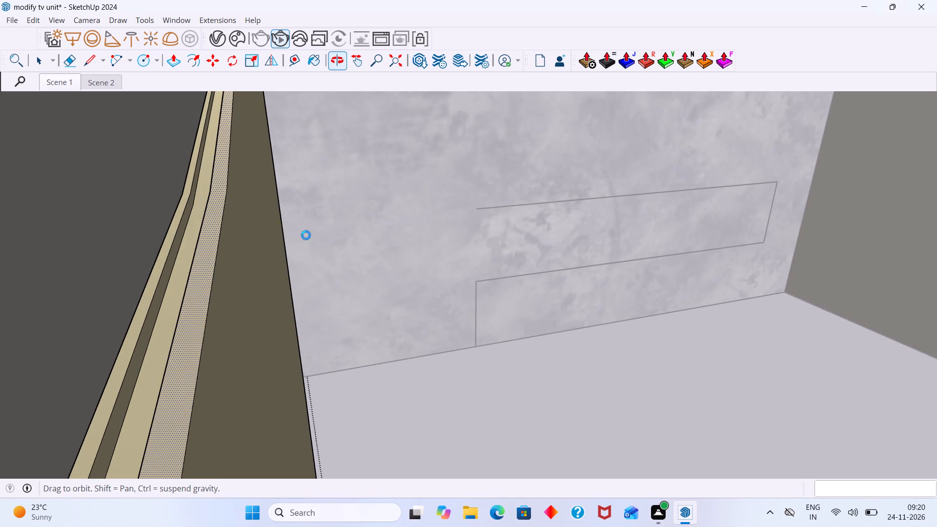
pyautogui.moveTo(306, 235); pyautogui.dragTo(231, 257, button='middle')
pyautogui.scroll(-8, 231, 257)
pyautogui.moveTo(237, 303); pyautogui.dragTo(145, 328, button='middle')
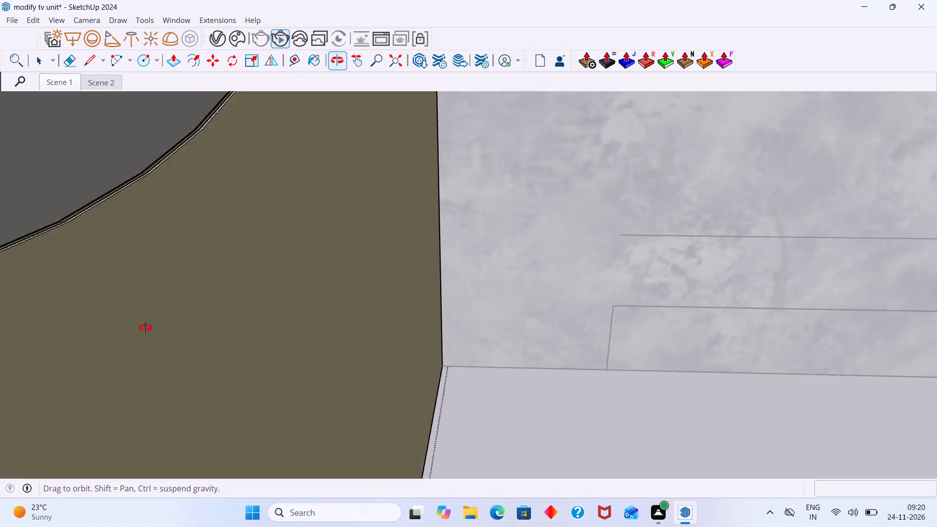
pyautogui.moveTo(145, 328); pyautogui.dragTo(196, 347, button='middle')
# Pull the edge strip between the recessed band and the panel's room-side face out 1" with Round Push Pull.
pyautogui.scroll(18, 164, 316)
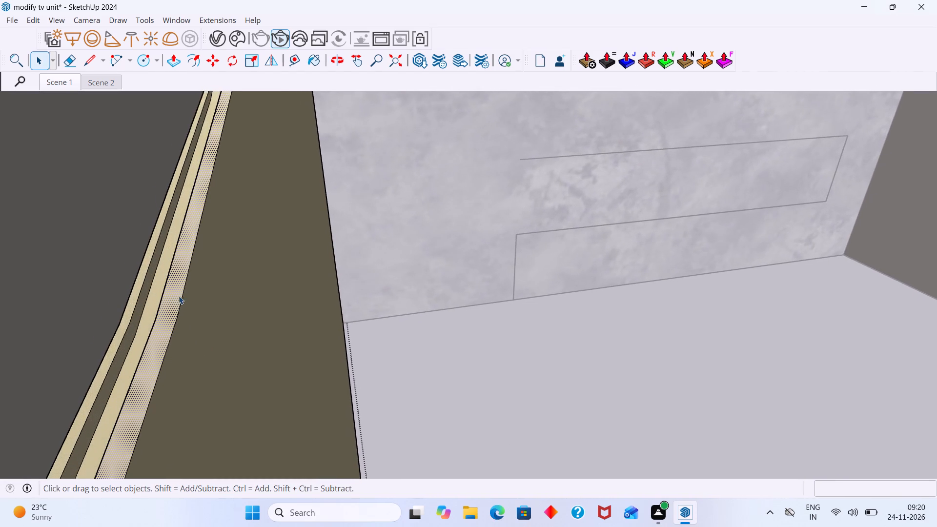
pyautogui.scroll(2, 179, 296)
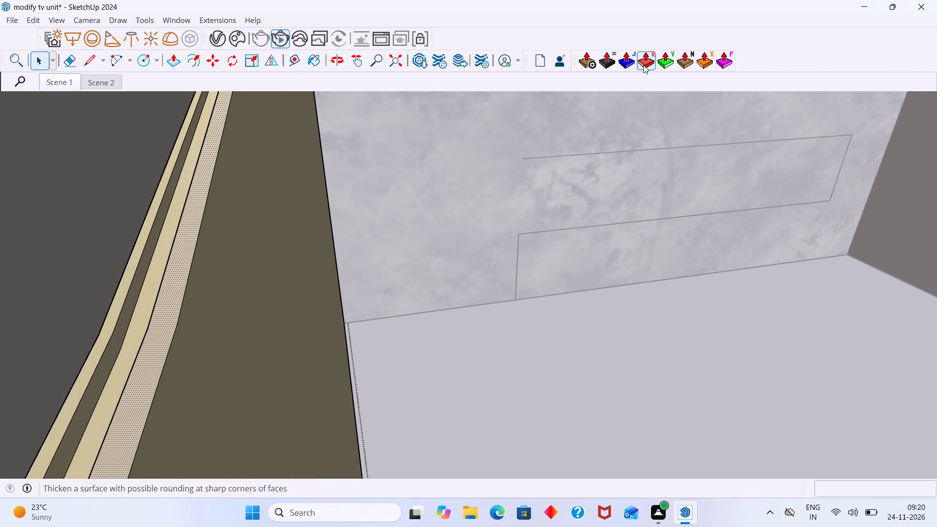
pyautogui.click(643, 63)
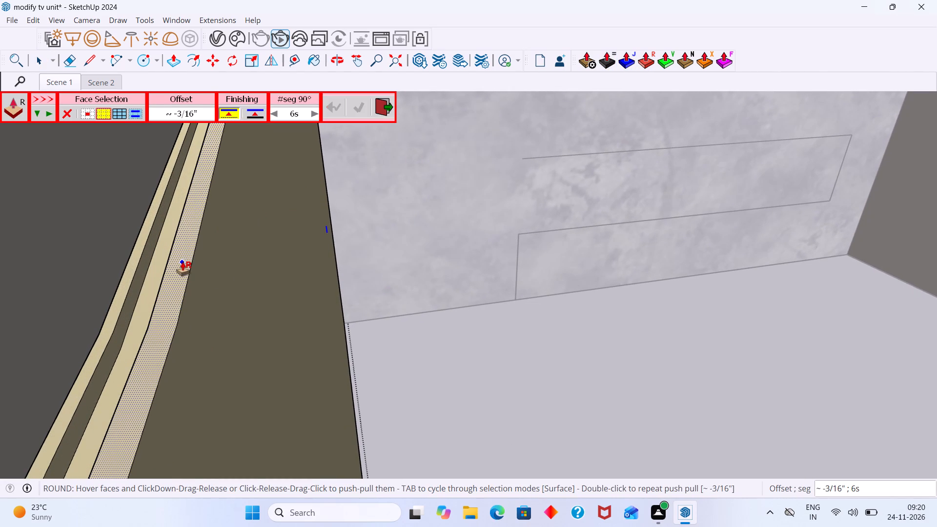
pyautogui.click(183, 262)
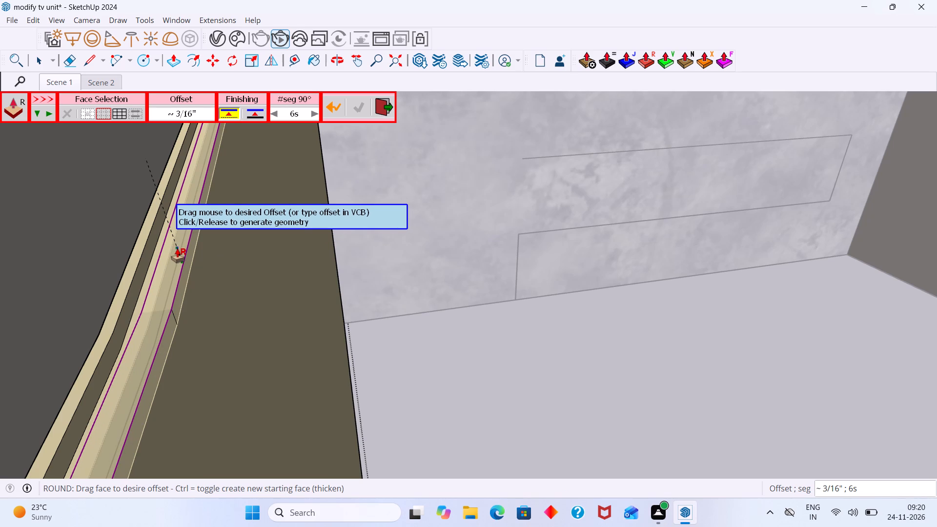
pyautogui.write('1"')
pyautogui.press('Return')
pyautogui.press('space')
# Examine the faces and lines along the panel's curved edge from several angles.
pyautogui.scroll(-2, 176, 249)
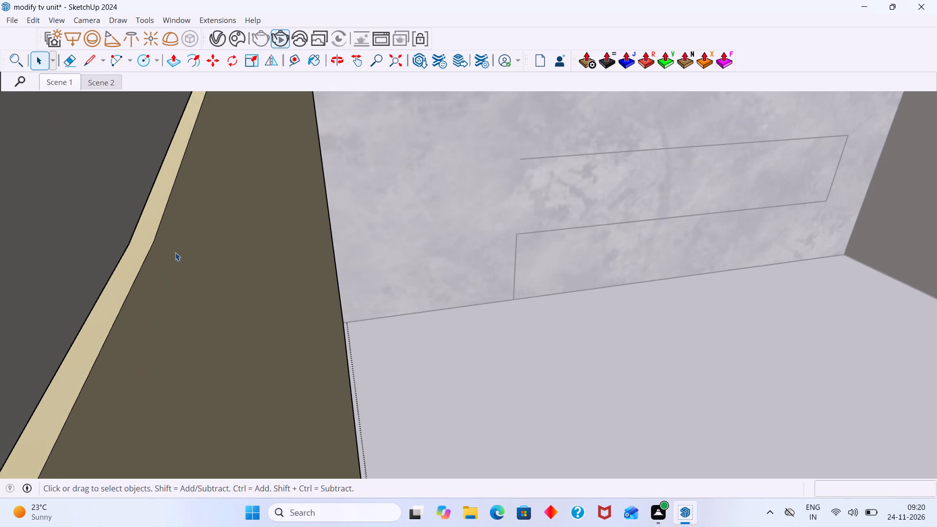
pyautogui.scroll(-20, 175, 252)
pyautogui.scroll(-20, 175, 252)
pyautogui.scroll(-2, 175, 252)
pyautogui.moveTo(139, 312); pyautogui.dragTo(139, 262, button='middle')
pyautogui.scroll(9, 138, 271)
pyautogui.moveTo(178, 254); pyautogui.dragTo(220, 261, button='middle')
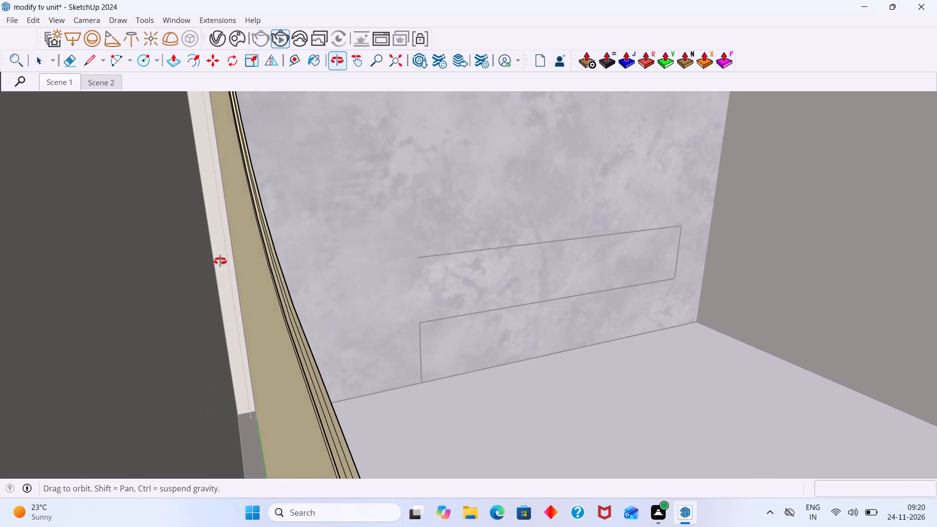
pyautogui.moveTo(220, 261); pyautogui.dragTo(222, 261, button='middle')
pyautogui.scroll(5, 285, 254)
pyautogui.scroll(-7, 243, 257)
pyautogui.scroll(2, 190, 265)
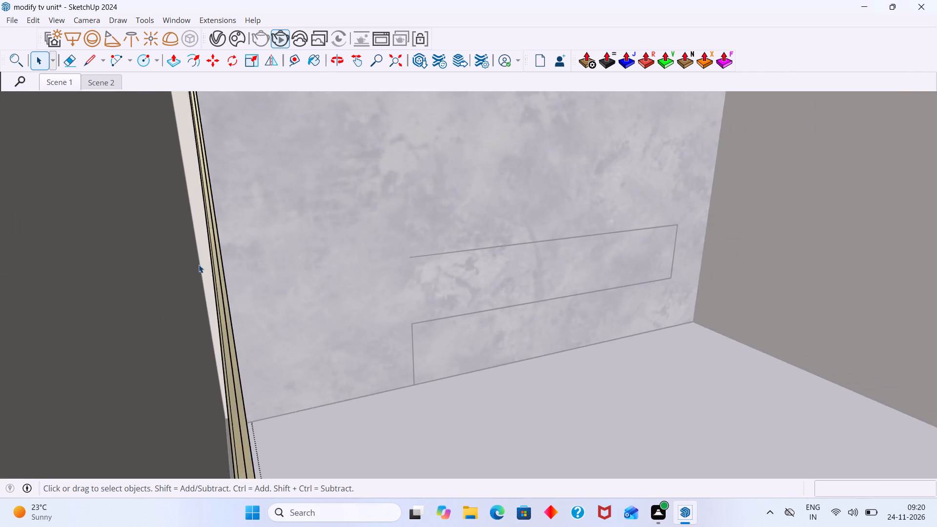
pyautogui.scroll(3, 199, 264)
pyautogui.scroll(-2, 276, 251)
pyautogui.scroll(-20, 292, 252)
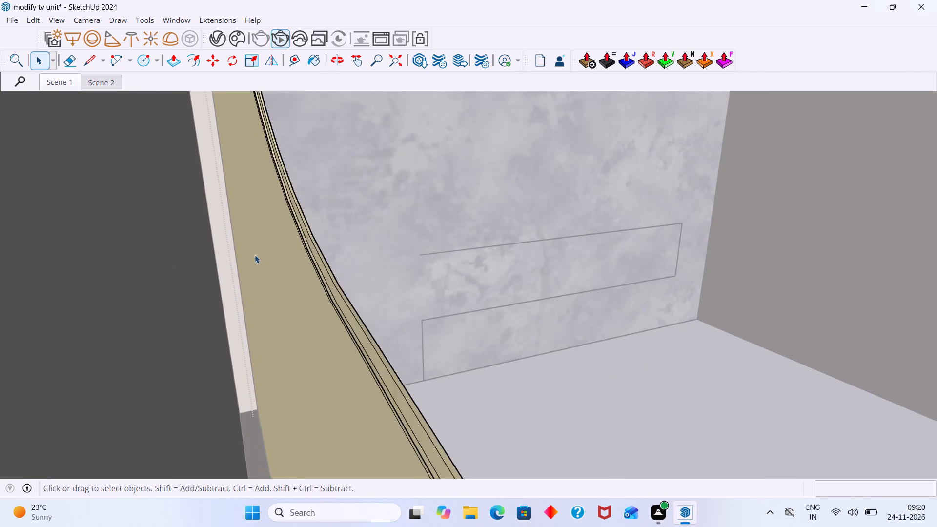
pyautogui.scroll(-3, 255, 255)
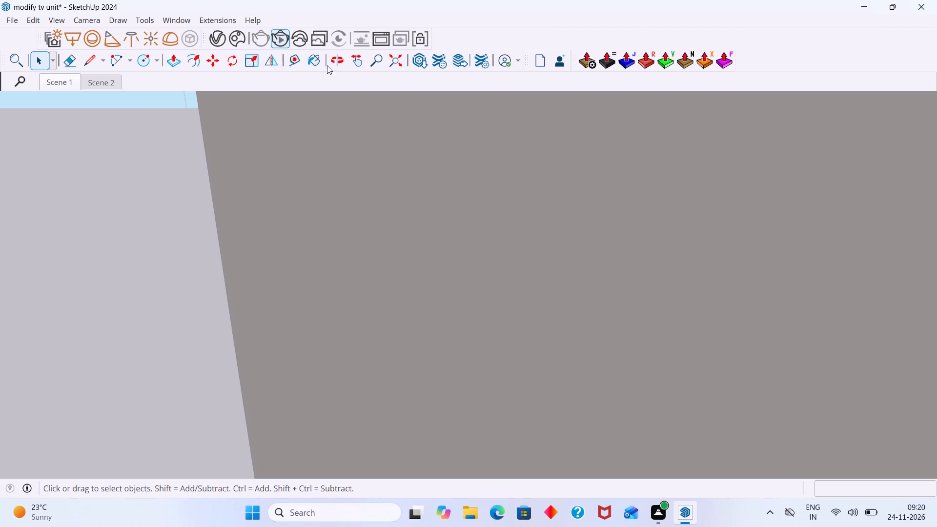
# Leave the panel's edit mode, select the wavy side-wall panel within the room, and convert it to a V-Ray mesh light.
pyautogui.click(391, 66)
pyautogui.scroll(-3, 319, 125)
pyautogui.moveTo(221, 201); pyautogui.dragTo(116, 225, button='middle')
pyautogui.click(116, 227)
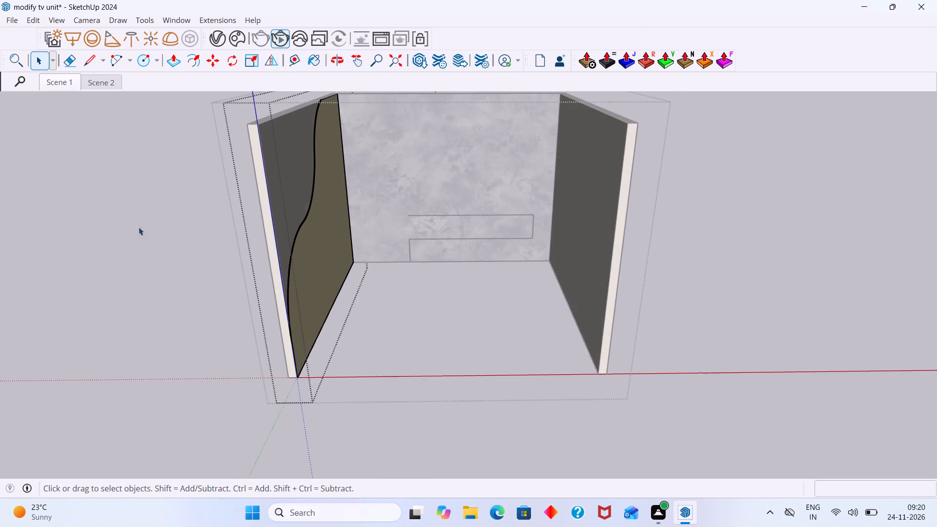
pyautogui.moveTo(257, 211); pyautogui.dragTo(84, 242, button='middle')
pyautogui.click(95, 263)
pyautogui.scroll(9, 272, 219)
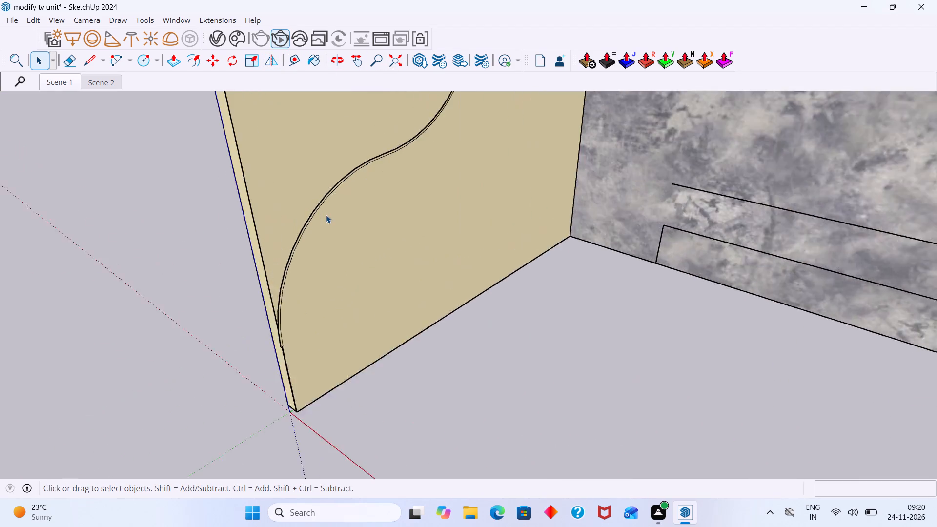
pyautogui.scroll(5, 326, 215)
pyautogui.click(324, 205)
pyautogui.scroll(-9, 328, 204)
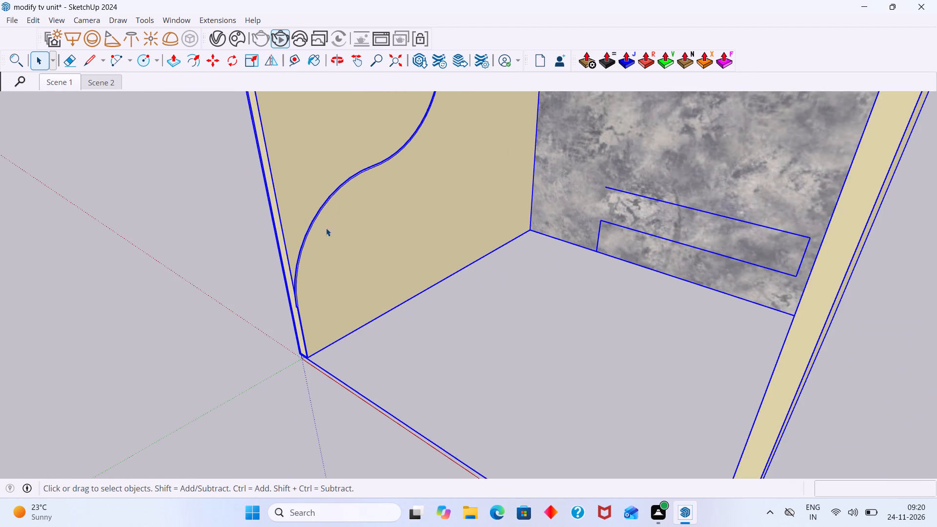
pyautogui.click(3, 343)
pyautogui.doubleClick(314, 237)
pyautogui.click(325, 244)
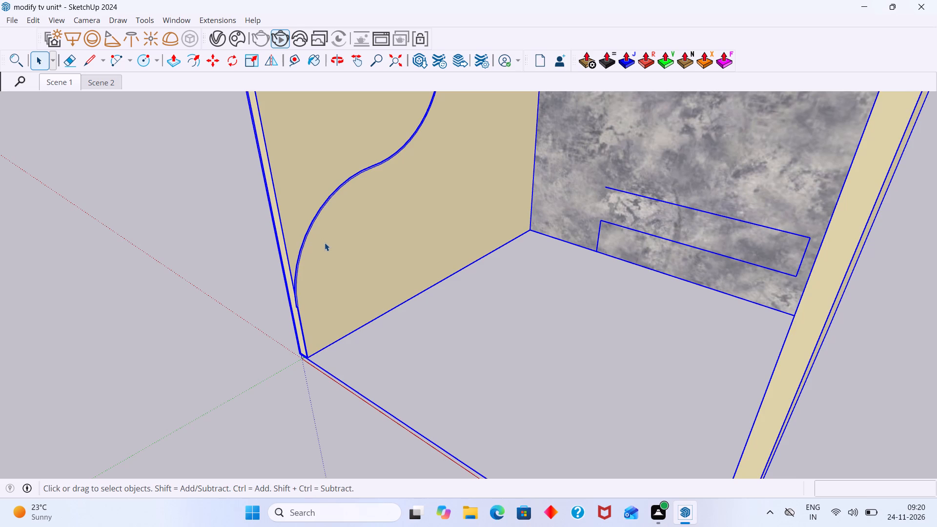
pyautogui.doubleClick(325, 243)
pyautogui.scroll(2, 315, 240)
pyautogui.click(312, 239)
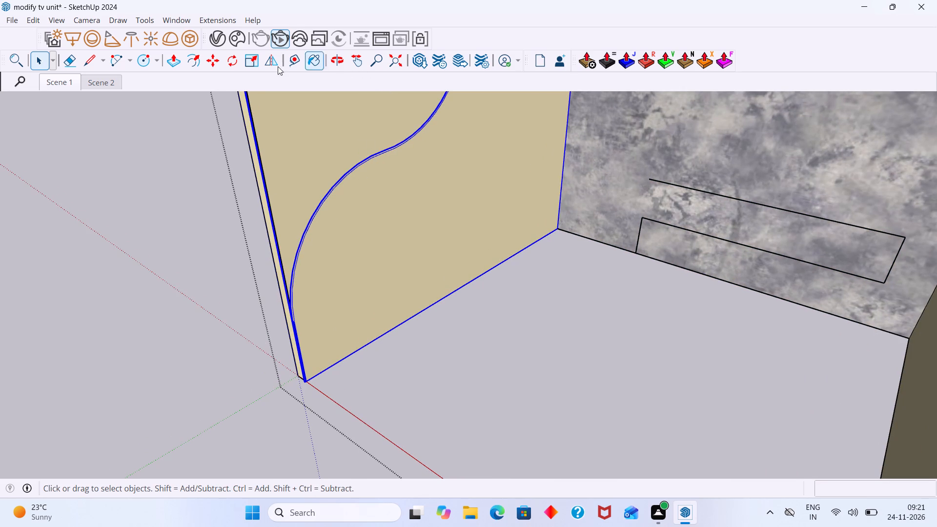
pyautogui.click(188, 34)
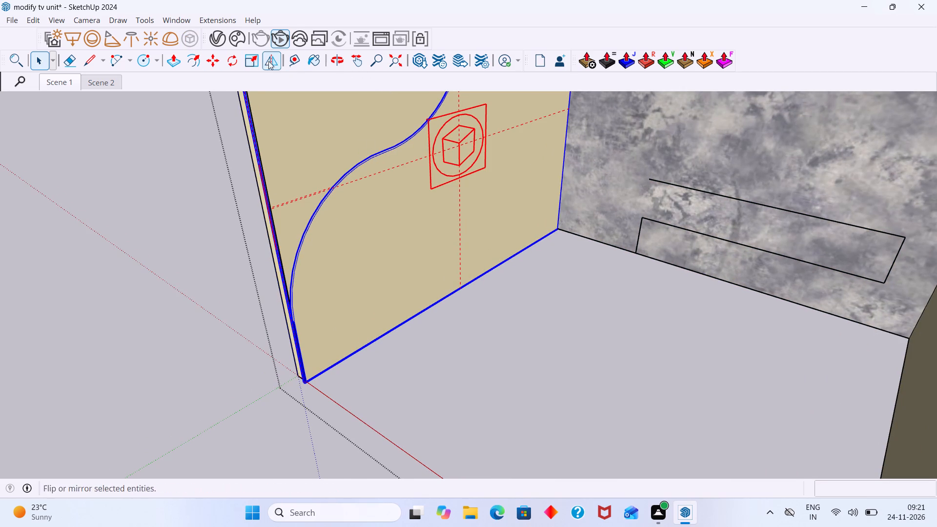
# Run a V-Ray interactive render to check the light along the panel's curve, and close the frame buffer.
pyautogui.doubleClick(285, 38)
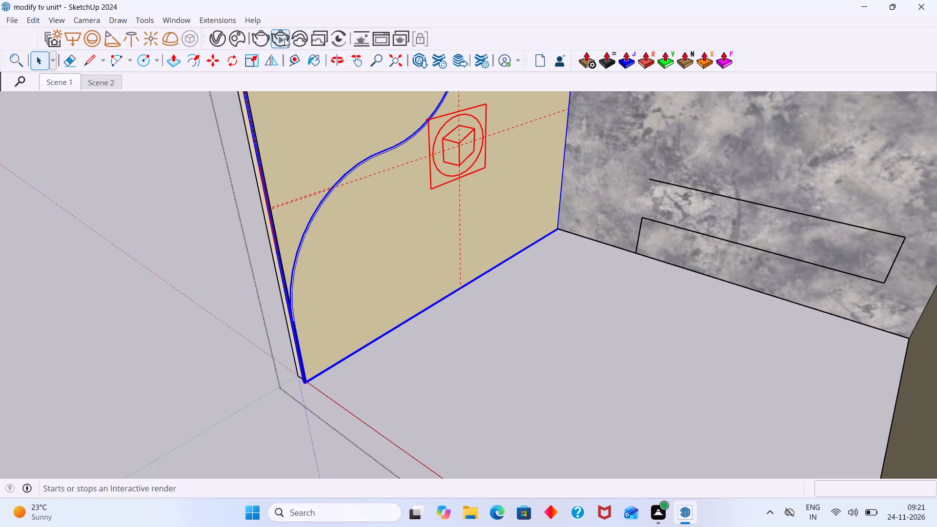
pyautogui.doubleClick(282, 40)
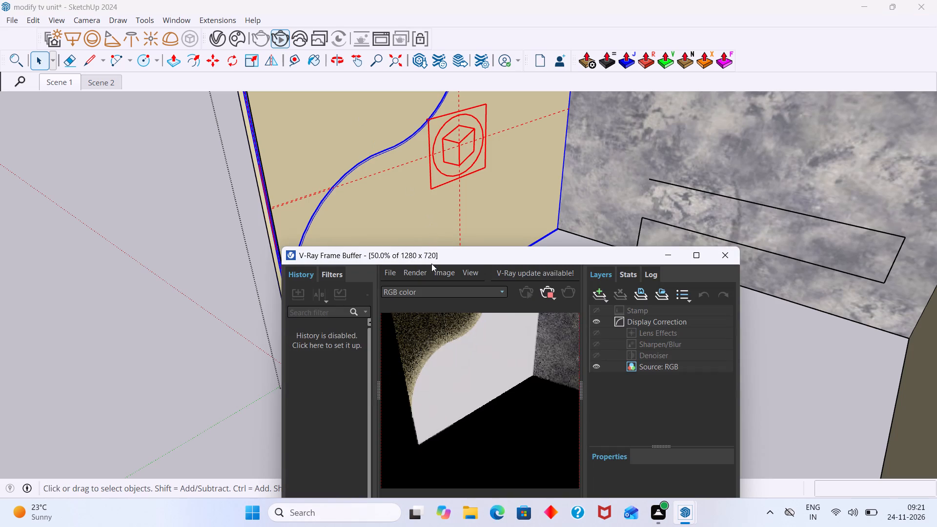
pyautogui.moveTo(463, 353); pyautogui.dragTo(462, 359, button='middle')
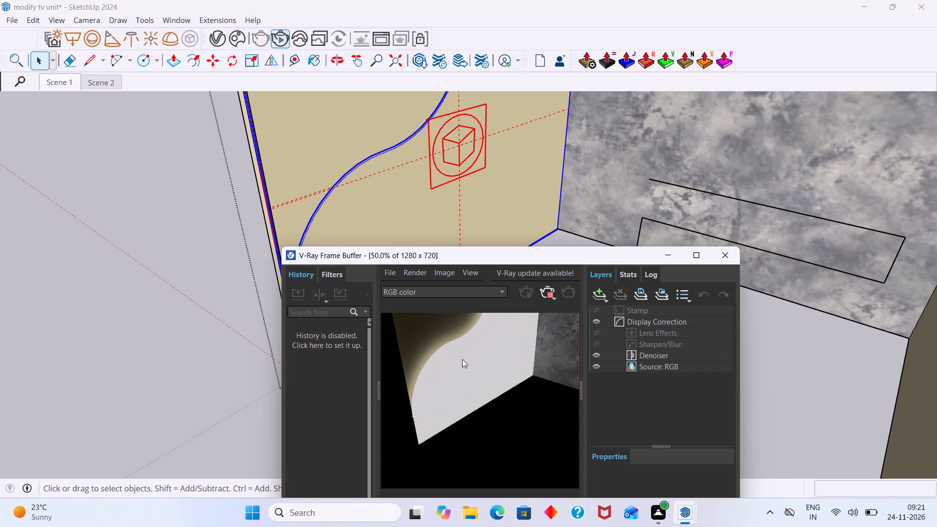
pyautogui.moveTo(462, 359); pyautogui.dragTo(457, 407, button='middle')
pyautogui.scroll(-1, 456, 406)
pyautogui.moveTo(456, 403); pyautogui.dragTo(463, 428, button='middle')
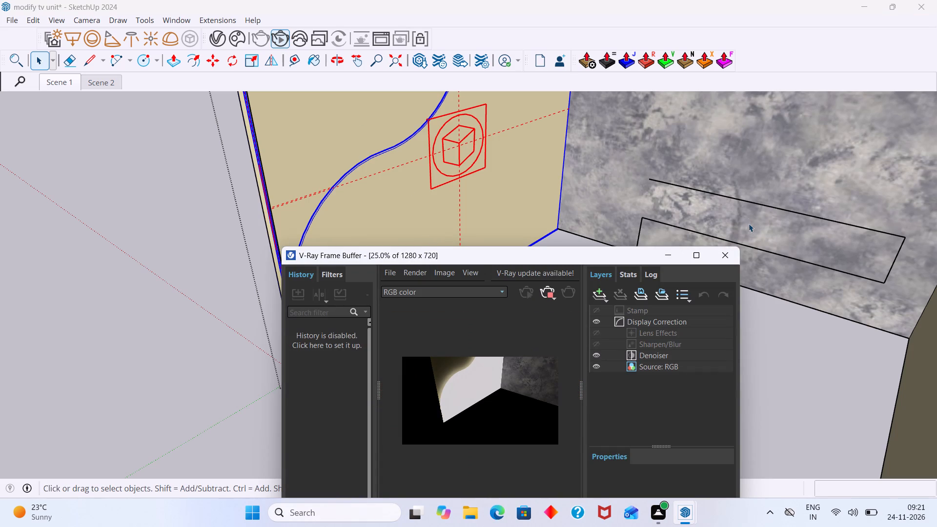
pyautogui.click(734, 248)
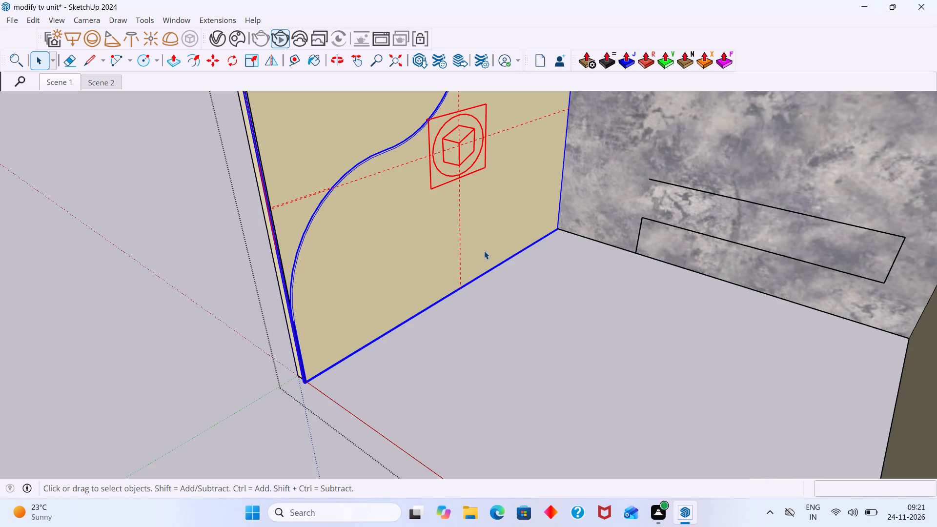
# Undo the mesh light, the edge push/pulls and the earlier wavy-panel edits, back to the single arc drawn on the side wall.
pyautogui.hotkey('ctrl', 'z')
pyautogui.hotkey('ctrl', 'z')
pyautogui.hotkey('ctrl', 'z')
pyautogui.hotkey('ctrl', 'z')
pyautogui.hotkey('ctrl', 'z')
pyautogui.hotkey('ctrl', 'z')
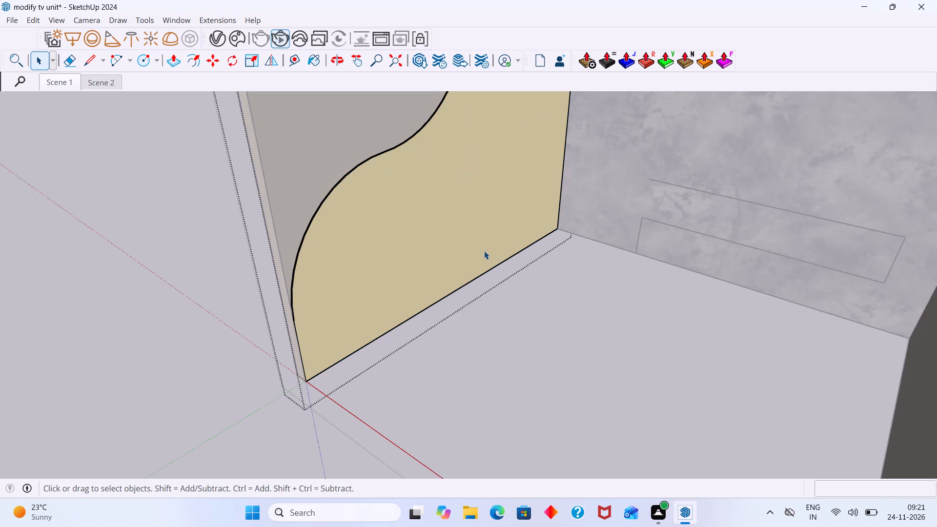
pyautogui.hotkey('ctrl', 'z')
pyautogui.hotkey('ctrl', 'z')
pyautogui.hotkey('ctrl', 'z')
pyautogui.hotkey('ctrl', 'z')
pyautogui.hotkey('ctrl', 'z')
pyautogui.hotkey('ctrl', 'z')
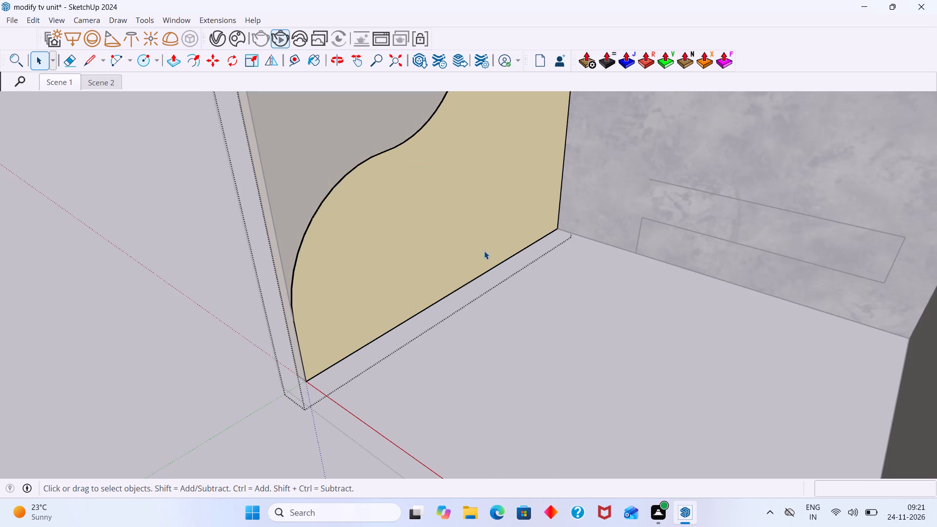
pyautogui.hotkey('ctrl', 'z')
pyautogui.hotkey('ctrl', 'z')
pyautogui.hotkey('ctrl', 'z')
pyautogui.hotkey('ctrl', 'z')
pyautogui.hotkey('ctrl', 'z')
pyautogui.hotkey('ctrl', 'z')
pyautogui.hotkey('ctrl', 'z')
pyautogui.hotkey('ctrl', 'z')
pyautogui.hotkey('ctrl', 'z')
pyautogui.hotkey('ctrl', 'z')
pyautogui.hotkey('ctrl', 'z')
pyautogui.hotkey('ctrl', 'z')
pyautogui.hotkey('ctrl', 'z')
pyautogui.hotkey('ctrl', 'z')
pyautogui.hotkey('ctrl', 'z')
pyautogui.hotkey('ctrl', 'z')
pyautogui.hotkey('ctrl', 'z')
pyautogui.hotkey('ctrl', 'z')
pyautogui.hotkey('ctrl', 'z')
pyautogui.hotkey('ctrl', 'z')
pyautogui.hotkey('ctrl', 'z')
pyautogui.hotkey('ctrl', 'z')
pyautogui.hotkey('ctrl', 'z')
pyautogui.hotkey('ctrl', 'z')
pyautogui.hotkey('ctrl', 'z')
pyautogui.hotkey('ctrl', 'z')
pyautogui.hotkey('ctrl', 'z')
pyautogui.hotkey('ctrl', 'z')
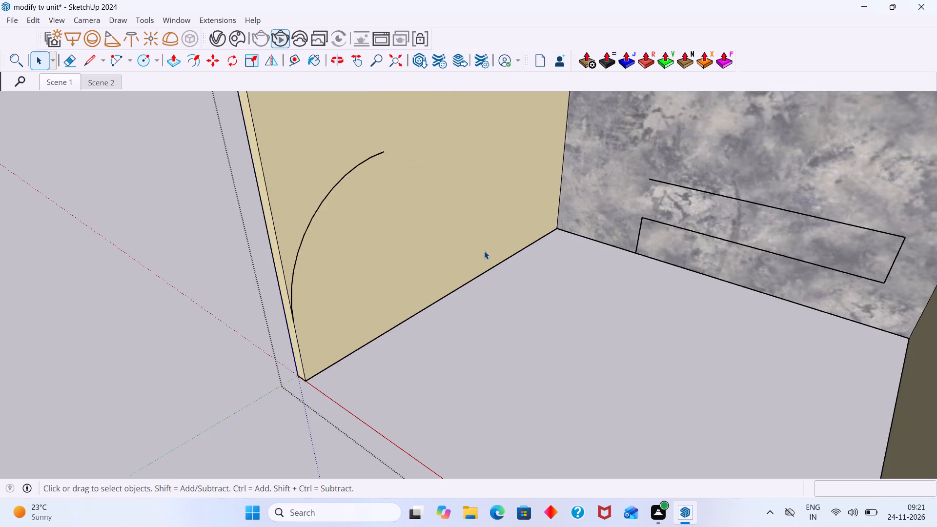
pyautogui.scroll(-13, 484, 251)
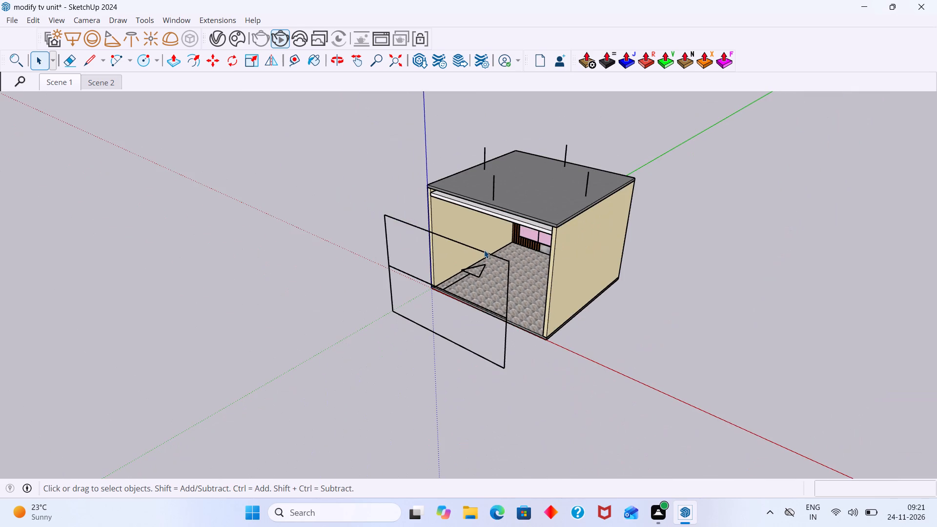
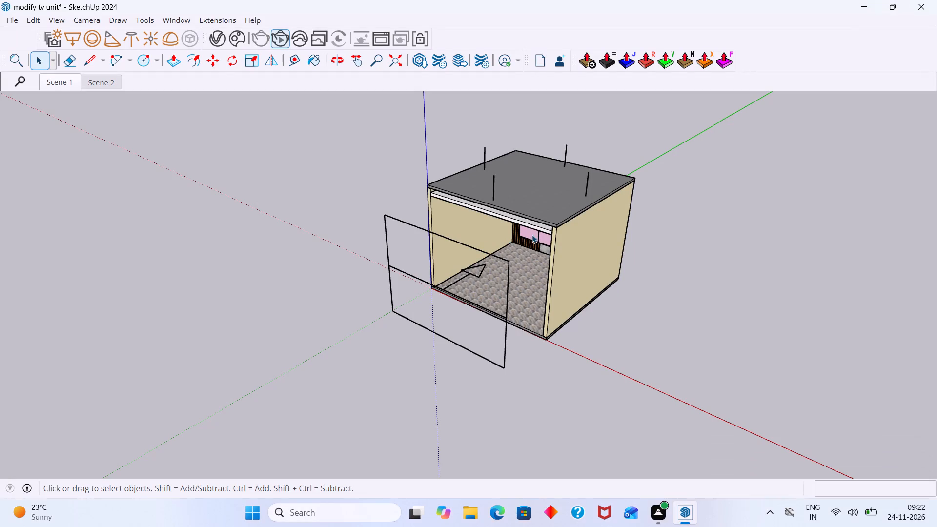
# Redo the undone ceiling edits, restoring the guide lines and the row of spotlights along the border on the slatted-panel side.
pyautogui.moveTo(480, 257); pyautogui.dragTo(506, 157, button='middle')
pyautogui.moveTo(486, 193); pyautogui.dragTo(503, 147, button='middle')
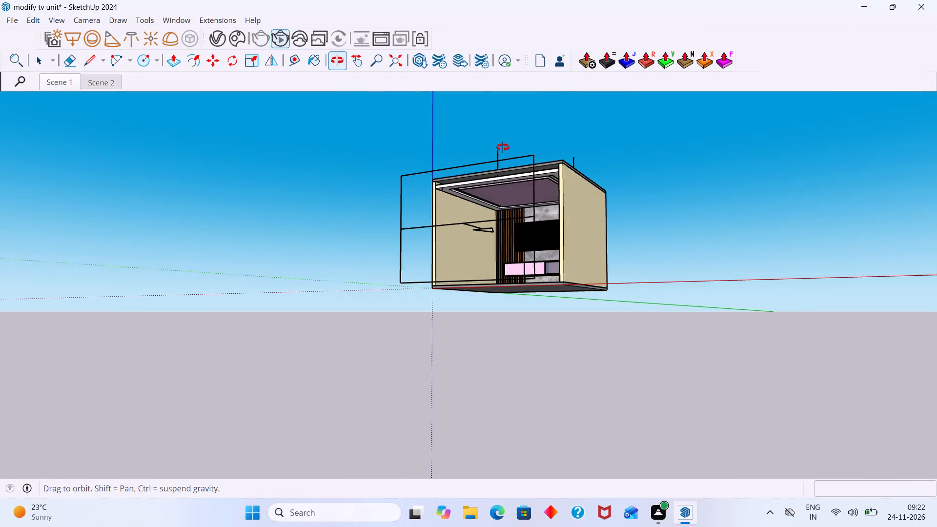
pyautogui.moveTo(503, 147); pyautogui.dragTo(504, 147, button='middle')
pyautogui.scroll(15, 477, 202)
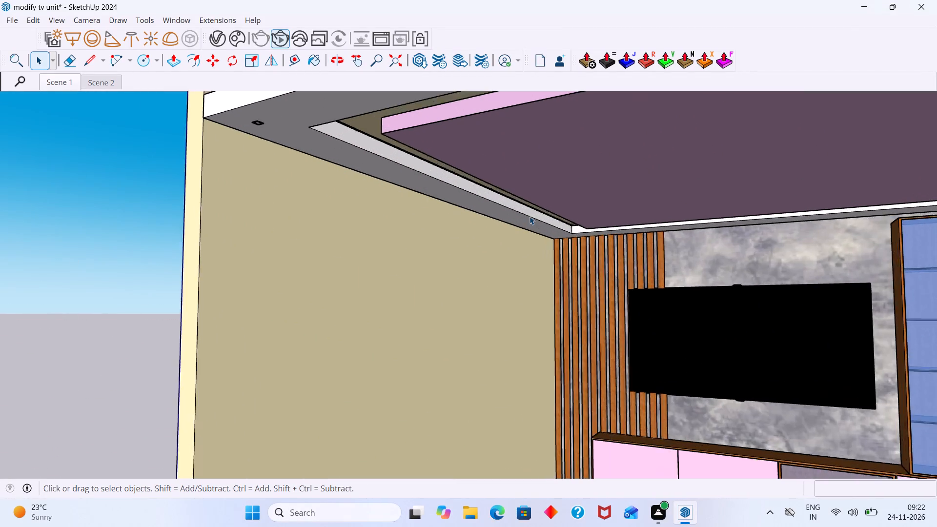
pyautogui.moveTo(533, 224); pyautogui.dragTo(559, 231, button='middle')
pyautogui.scroll(-3, 559, 229)
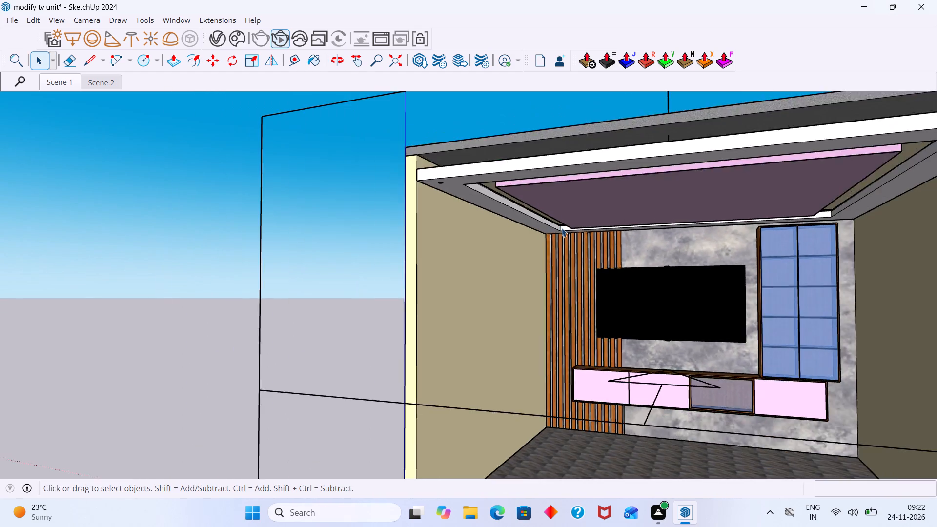
pyautogui.scroll(-6, 562, 228)
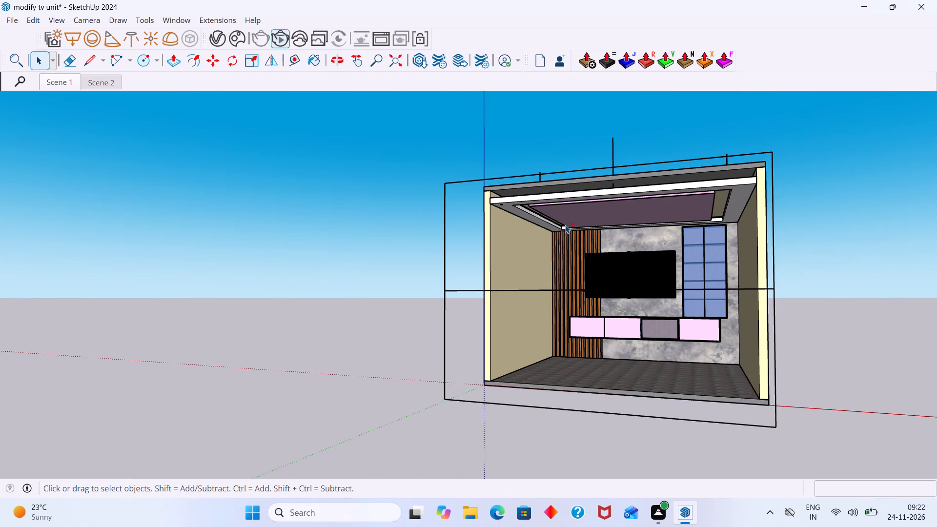
pyautogui.hotkey('ctrl', 'y')
pyautogui.hotkey('ctrl', 'y')
pyautogui.hotkey('ctrl', 'y')
pyautogui.hotkey('ctrl', 'y')
pyautogui.hotkey('ctrl', 'y')
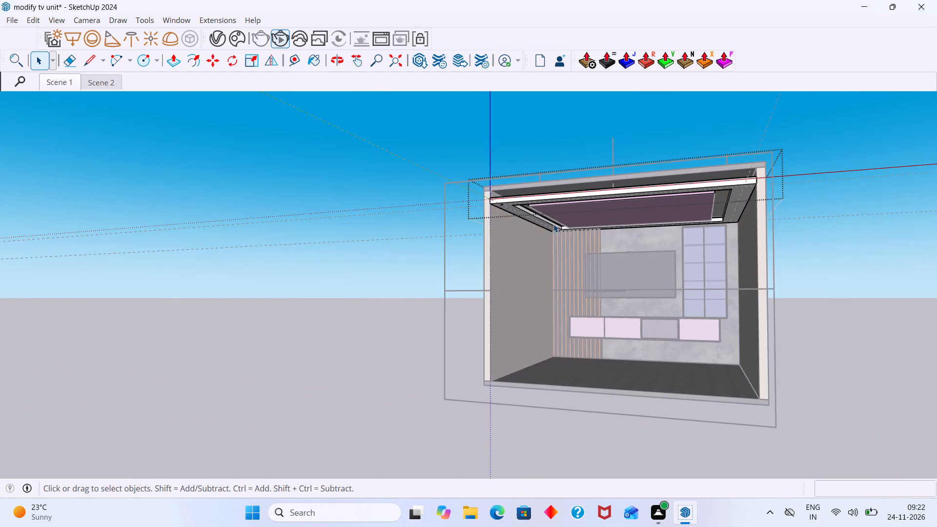
pyautogui.keyDown('ctrl'); pyautogui.scroll(1, 541, 223); pyautogui.keyUp('ctrl')
pyautogui.hotkey('ctrl', 'y')
pyautogui.keyDown('ctrl'); pyautogui.scroll(3, 533, 221); pyautogui.keyUp('ctrl')
pyautogui.hotkey('ctrl', 'y')
pyautogui.moveTo(543, 214); pyautogui.dragTo(556, 186, button='middle')
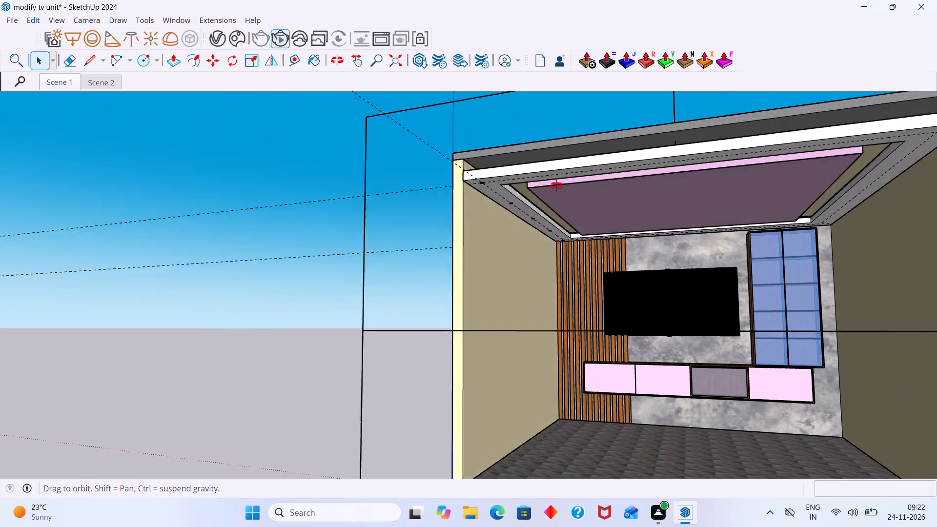
pyautogui.moveTo(556, 186); pyautogui.dragTo(568, 160, button='middle')
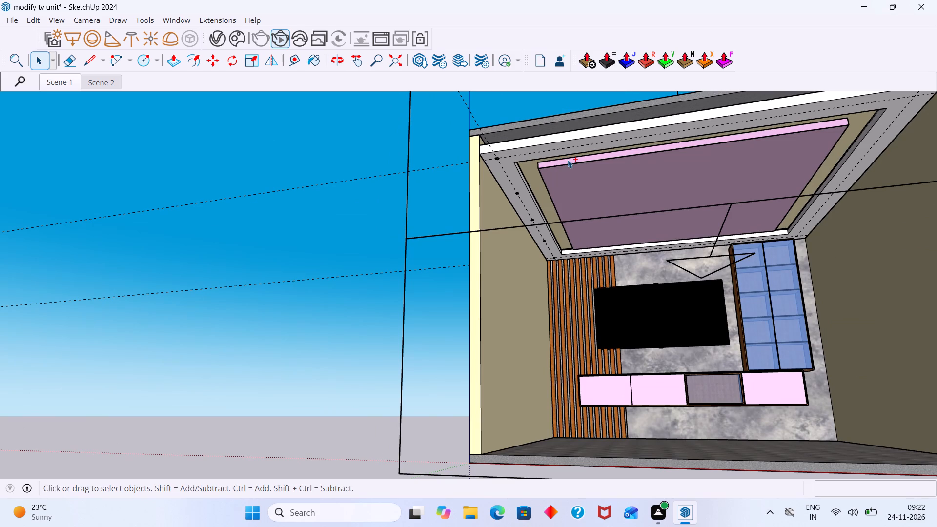
# Redo the remaining ceiling edits, restoring the spotlight row on the glass-cabinet side and the removal of the guide lines.
pyautogui.hotkey('ctrl', 'y')
pyautogui.hotkey('ctrl', 'y')
pyautogui.hotkey('ctrl', 'y')
pyautogui.hotkey('ctrl', 'y')
pyautogui.hotkey('ctrl', 'y')
pyautogui.hotkey('ctrl', 'y')
pyautogui.hotkey('ctrl', 'y')
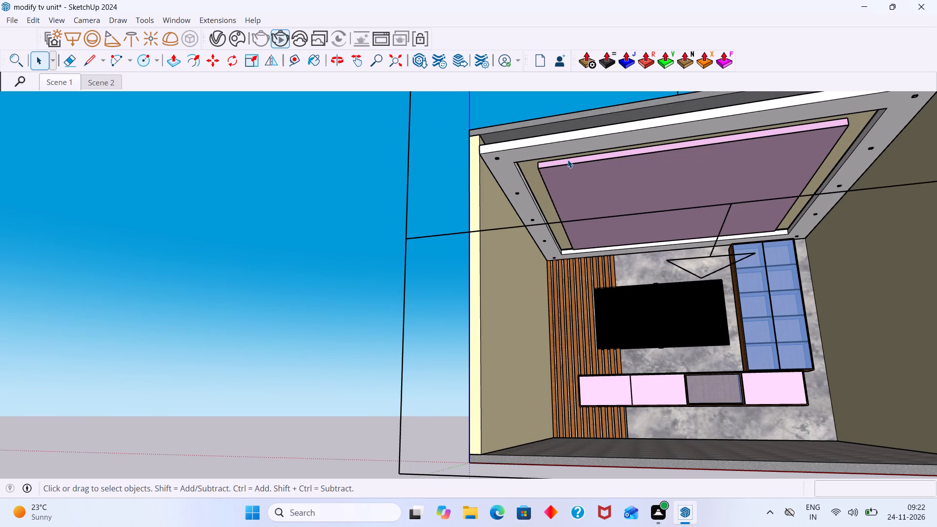
pyautogui.scroll(-3, 568, 160)
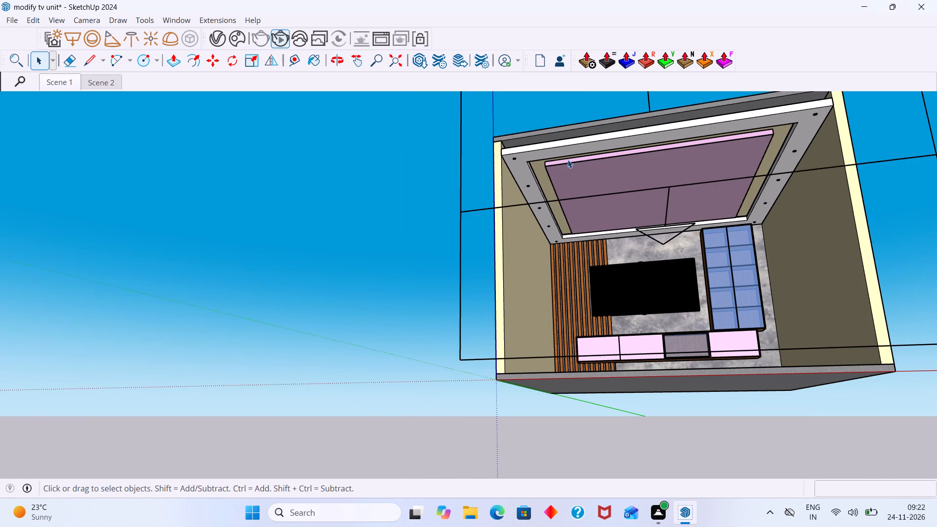
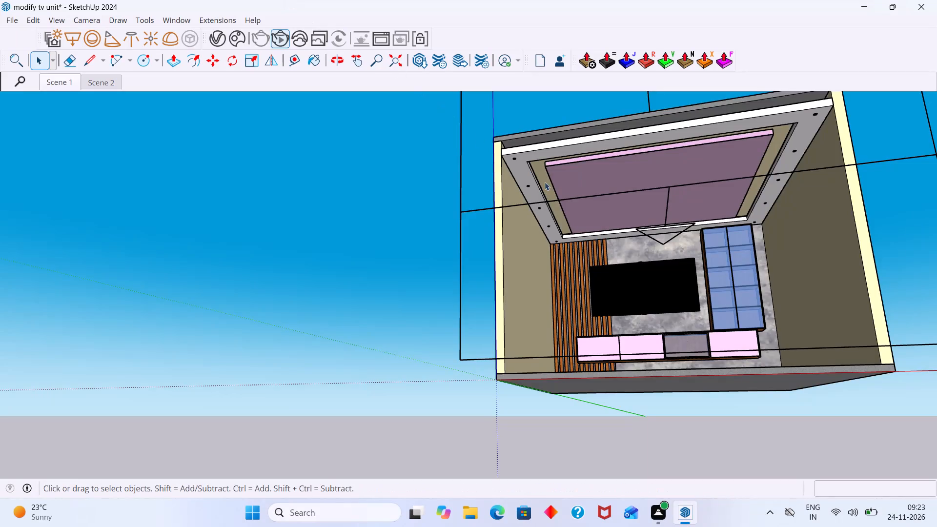
# Open the ceiling group for editing and select the spotlight nearest the room's open front on the slatted-panel side.
pyautogui.moveTo(540, 210); pyautogui.dragTo(519, 293, button='middle')
pyautogui.scroll(5, 538, 224)
pyautogui.moveTo(494, 189); pyautogui.dragTo(440, 121, button='middle')
pyautogui.scroll(20, 420, 131)
pyautogui.scroll(4, 420, 131)
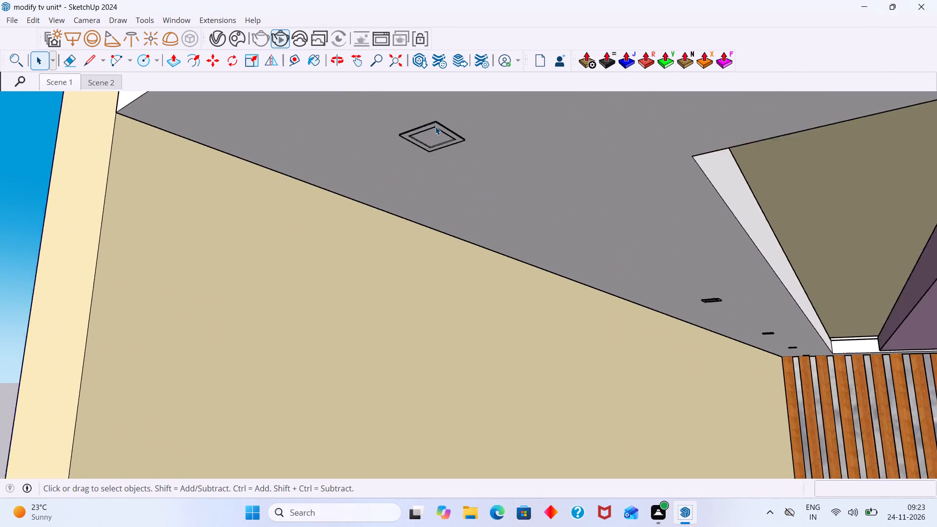
pyautogui.scroll(4, 435, 126)
pyautogui.click(437, 126)
pyautogui.scroll(-3, 437, 126)
pyautogui.doubleClick(437, 126)
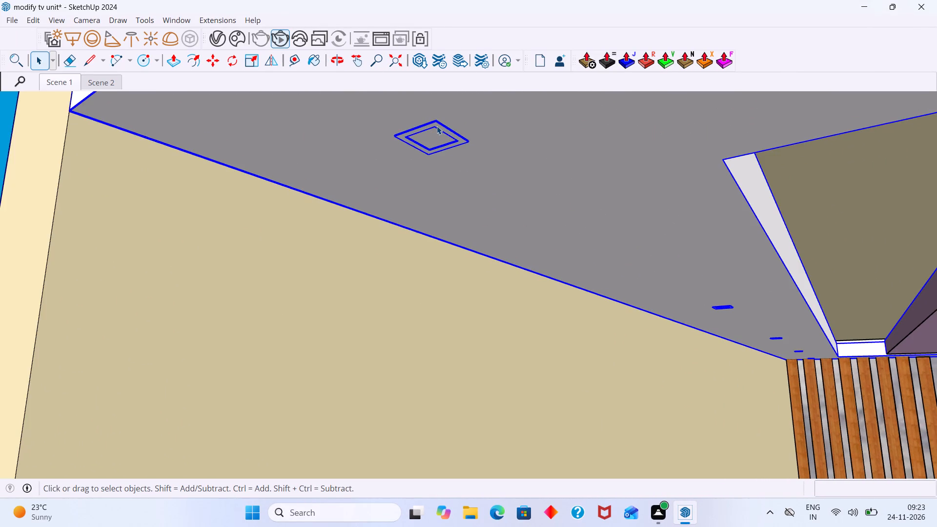
pyautogui.click(439, 127)
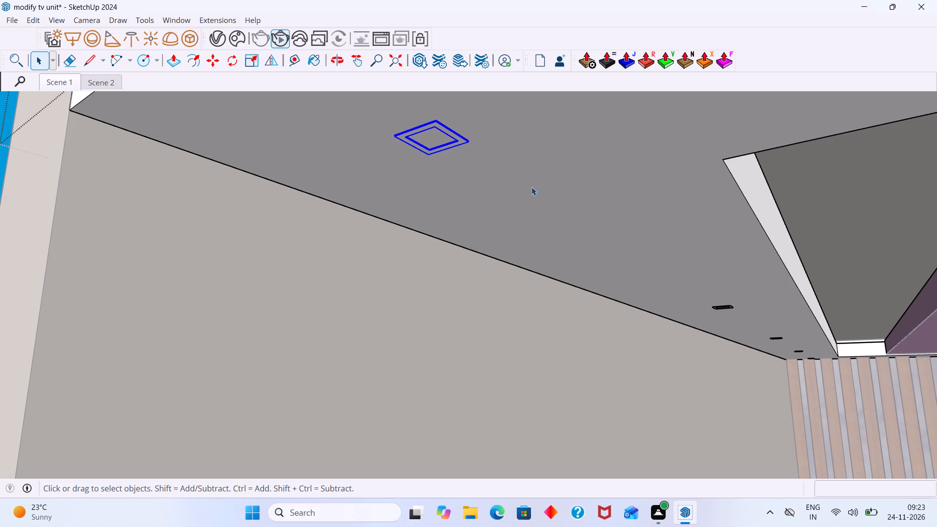
# Add the other four spotlights along the slatted-panel side of the ceiling border to the selection.
pyautogui.keyDown('shift'); pyautogui.scroll(14, 741, 289); pyautogui.keyUp('shift')
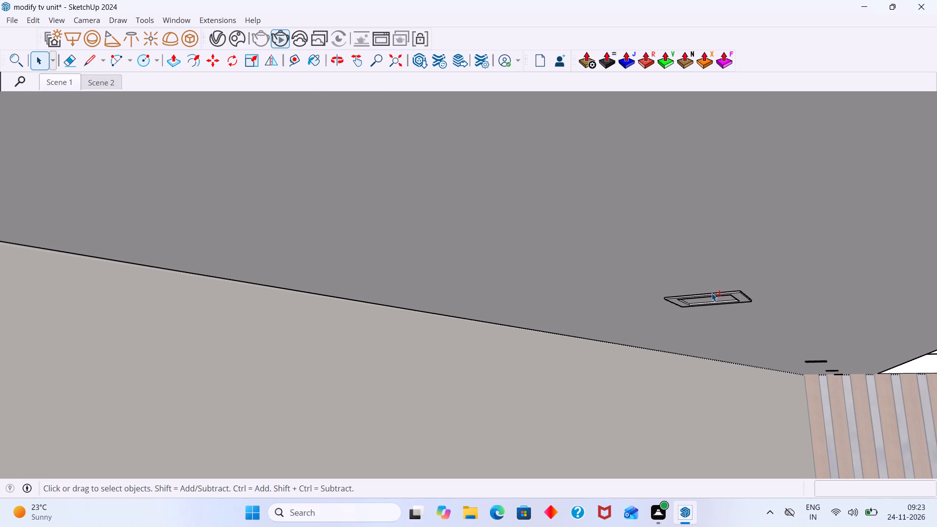
pyautogui.keyDown('shift'); pyautogui.click(713, 292); pyautogui.keyUp('shift')
pyautogui.keyDown('shift'); pyautogui.moveTo(717, 295); pyautogui.dragTo(486, 175, button='middle'); pyautogui.keyUp('shift')
pyautogui.keyDown('shift'); pyautogui.scroll(8, 731, 325); pyautogui.keyUp('shift')
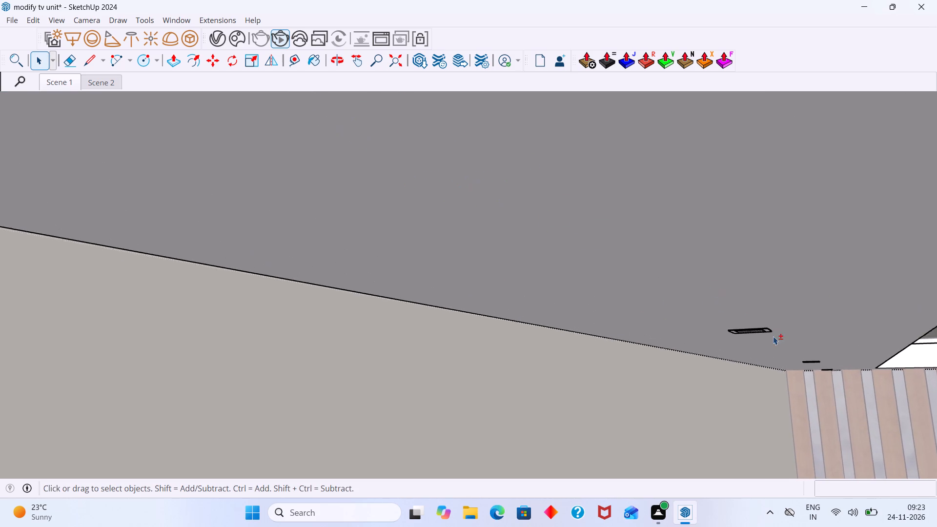
pyautogui.keyDown('shift'); pyautogui.scroll(4, 773, 336); pyautogui.keyUp('shift')
pyautogui.keyDown('shift'); pyautogui.click(762, 326); pyautogui.keyUp('shift')
pyautogui.keyDown('shift'); pyautogui.moveTo(759, 322); pyautogui.dragTo(521, 205, button='middle'); pyautogui.keyUp('shift')
pyautogui.keyDown('shift'); pyautogui.scroll(2, 731, 329); pyautogui.keyUp('shift')
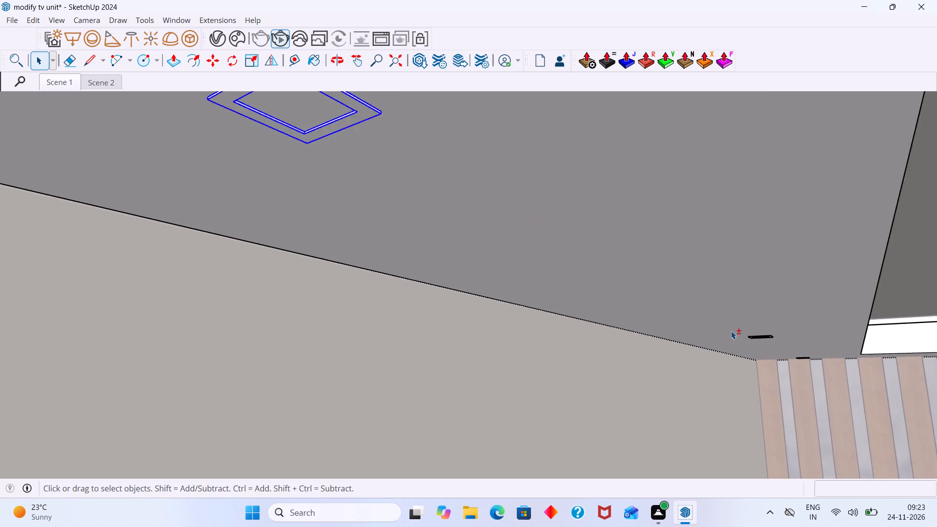
pyautogui.keyDown('shift'); pyautogui.scroll(9, 731, 331); pyautogui.keyUp('shift')
pyautogui.keyDown('shift'); pyautogui.click(763, 324); pyautogui.keyUp('shift')
pyautogui.keyDown('shift'); pyautogui.moveTo(759, 319); pyautogui.dragTo(467, 190, button='middle'); pyautogui.keyUp('shift')
pyautogui.keyDown('shift'); pyautogui.scroll(2, 772, 300); pyautogui.keyUp('shift')
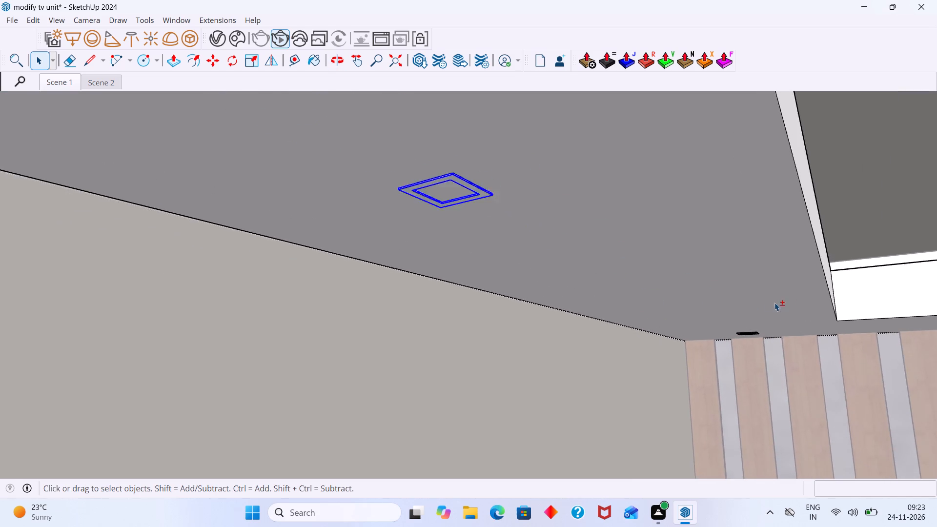
pyautogui.keyDown('shift'); pyautogui.scroll(9, 774, 303); pyautogui.keyUp('shift')
pyautogui.keyDown('shift'); pyautogui.click(754, 339); pyautogui.keyUp('shift')
pyautogui.keyDown('shift'); pyautogui.scroll(-6, 733, 317); pyautogui.keyUp('shift')
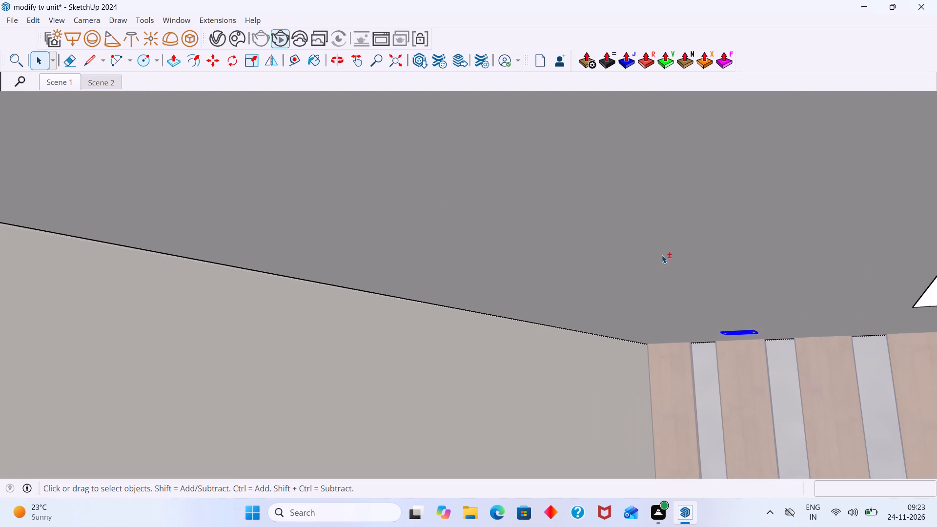
pyautogui.keyDown('shift'); pyautogui.scroll(-20, 662, 255); pyautogui.keyUp('shift')
pyautogui.keyDown('shift'); pyautogui.scroll(-20, 662, 255); pyautogui.keyUp('shift')
pyautogui.keyDown('shift'); pyautogui.scroll(-5, 662, 255); pyautogui.keyUp('shift')
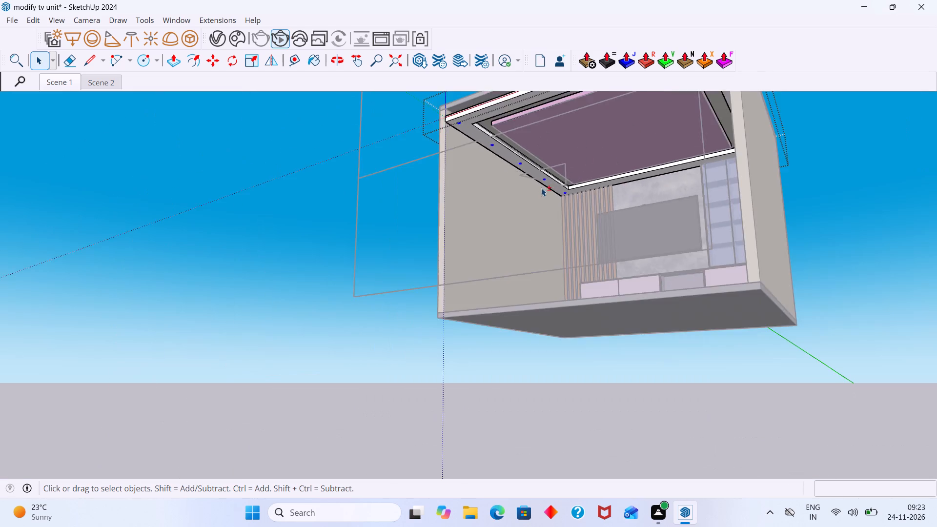
# Extend the selection with the first three spotlights on the glass-cabinet side, starting from the room's open front.
pyautogui.keyDown('shift'); pyautogui.scroll(-6, 541, 188); pyautogui.keyUp('shift')
pyautogui.keyDown('shift'); pyautogui.moveTo(539, 184); pyautogui.dragTo(457, 313, button='middle'); pyautogui.keyUp('shift')
pyautogui.keyDown('shift'); pyautogui.moveTo(497, 273); pyautogui.dragTo(558, 252, button='middle'); pyautogui.keyUp('shift')
pyautogui.keyDown('shift'); pyautogui.scroll(9, 589, 276); pyautogui.keyUp('shift')
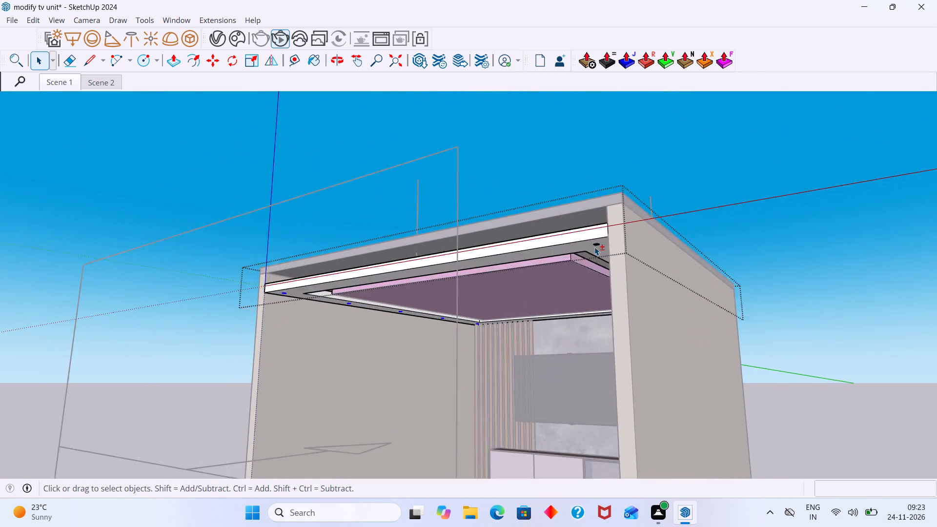
pyautogui.keyDown('shift'); pyautogui.scroll(12, 594, 247); pyautogui.keyUp('shift')
pyautogui.keyDown('shift'); pyautogui.click(602, 247); pyautogui.keyUp('shift')
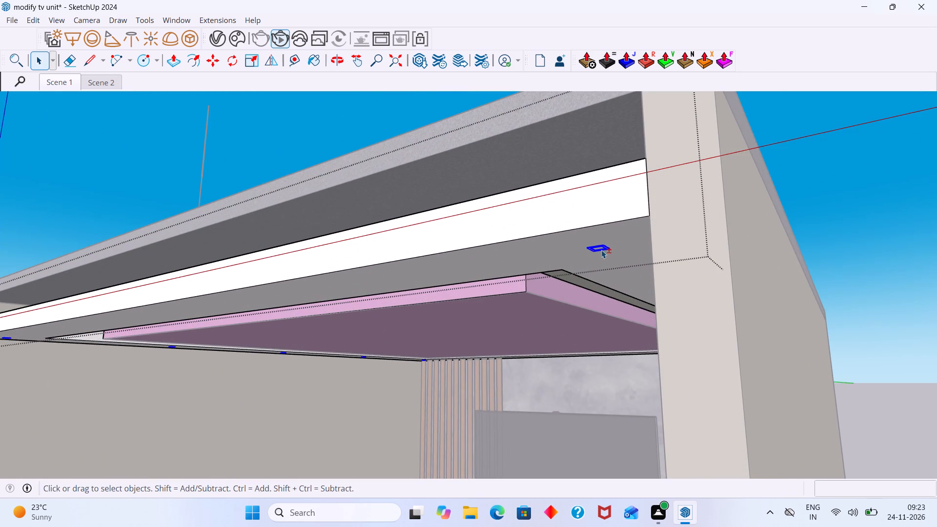
pyautogui.moveTo(594, 254); pyautogui.dragTo(696, 199, button='middle')
pyautogui.keyDown('shift'); pyautogui.scroll(12, 606, 372); pyautogui.keyUp('shift')
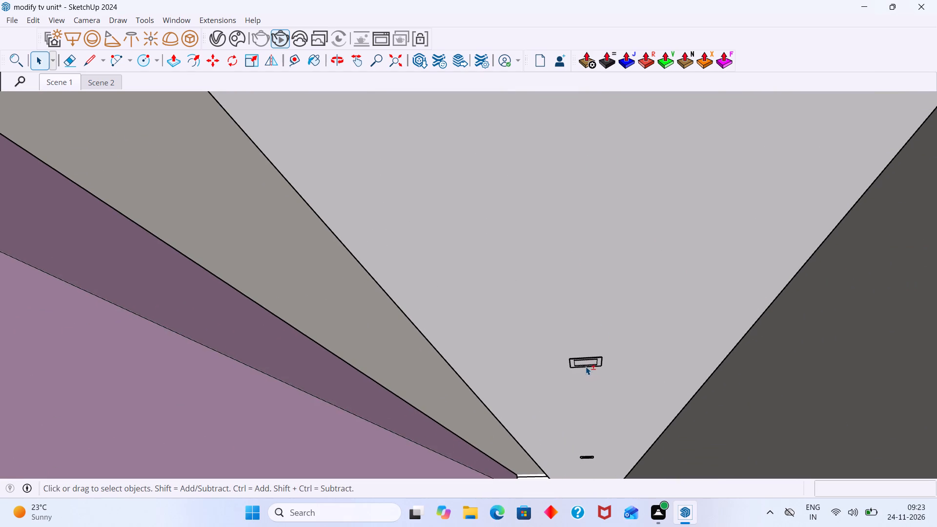
pyautogui.keyDown('shift'); pyautogui.click(586, 366); pyautogui.keyUp('shift')
pyautogui.keyDown('shift'); pyautogui.scroll(-5, 586, 364); pyautogui.keyUp('shift')
pyautogui.keyDown('shift'); pyautogui.moveTo(582, 364); pyautogui.dragTo(564, 287, button='middle'); pyautogui.keyUp('shift')
pyautogui.keyDown('shift'); pyautogui.scroll(12, 563, 374); pyautogui.keyUp('shift')
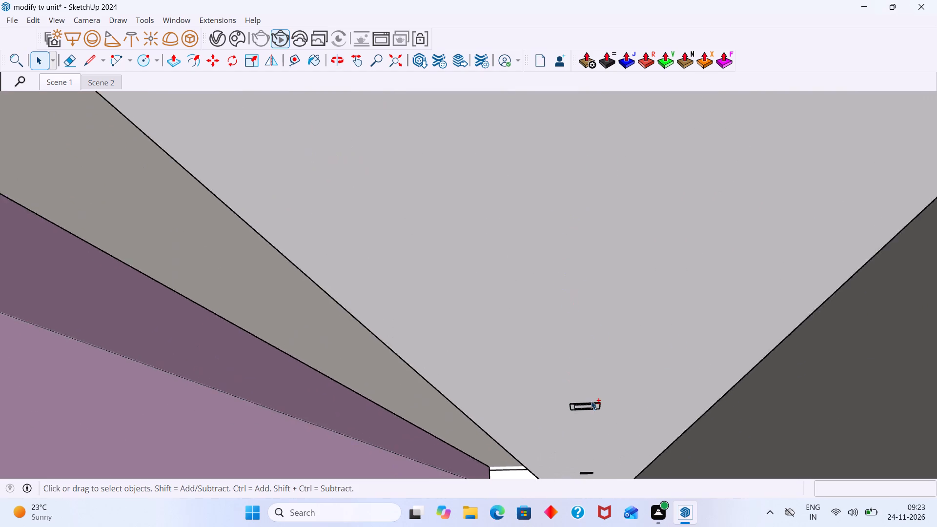
pyautogui.keyDown('shift'); pyautogui.scroll(6, 591, 401); pyautogui.keyUp('shift')
pyautogui.keyDown('shift'); pyautogui.click(596, 411); pyautogui.keyUp('shift')
# Add the last two glass-cabinet-side spotlights to the selection and make one component from all ten spotlights.
pyautogui.keyDown('shift'); pyautogui.moveTo(595, 403); pyautogui.dragTo(552, 236, button='middle'); pyautogui.keyUp('shift')
pyautogui.keyDown('shift'); pyautogui.scroll(1, 578, 392); pyautogui.keyUp('shift')
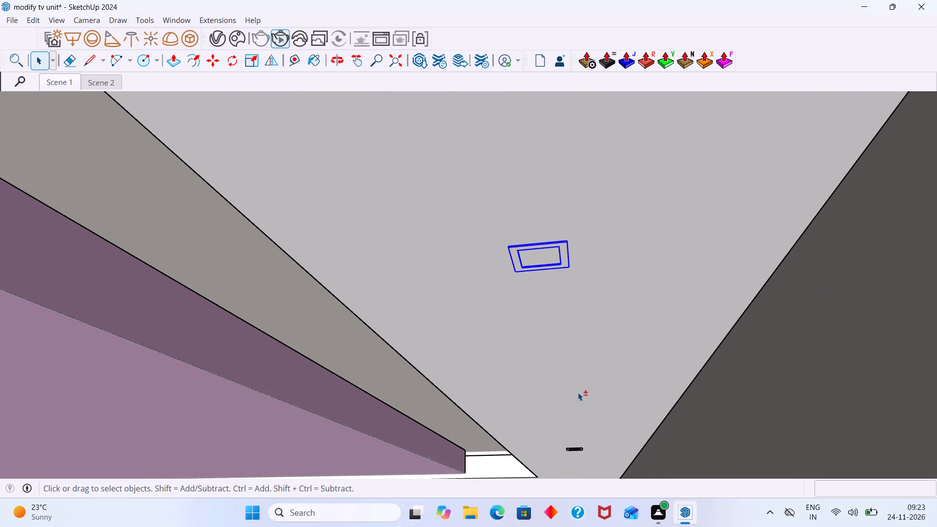
pyautogui.keyDown('shift'); pyautogui.moveTo(578, 392); pyautogui.dragTo(528, 198, button='middle'); pyautogui.keyUp('shift')
pyautogui.keyDown('shift'); pyautogui.scroll(8, 551, 365); pyautogui.keyUp('shift')
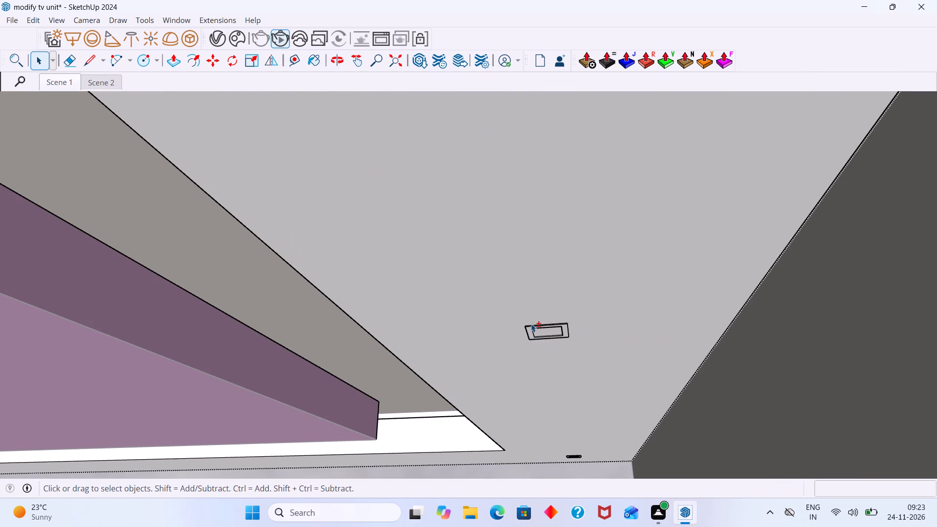
pyautogui.keyDown('shift'); pyautogui.click(531, 324); pyautogui.keyUp('shift')
pyautogui.keyDown('shift'); pyautogui.click(534, 314); pyautogui.keyUp('shift')
pyautogui.keyDown('shift'); pyautogui.click(540, 325); pyautogui.keyUp('shift')
pyautogui.keyDown('shift'); pyautogui.scroll(-2, 544, 342); pyautogui.keyUp('shift')
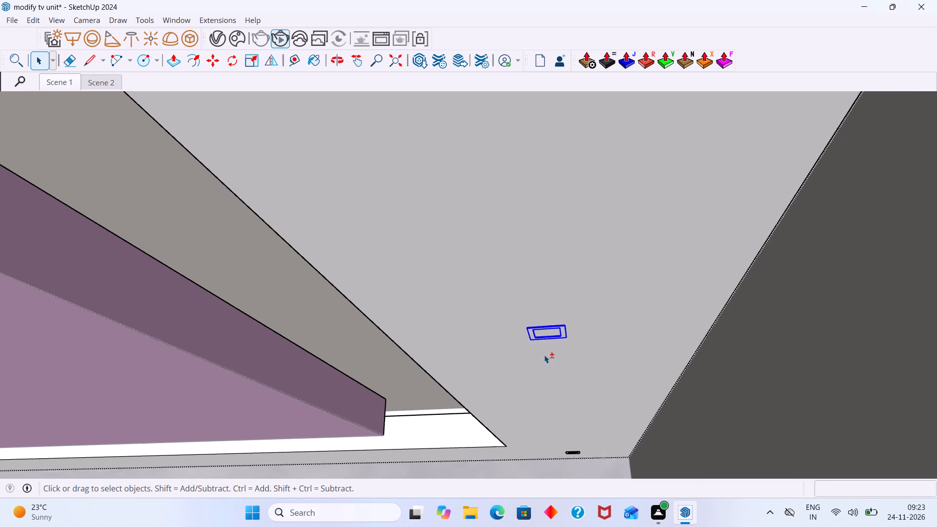
pyautogui.keyDown('shift'); pyautogui.scroll(-1, 544, 355); pyautogui.keyUp('shift')
pyautogui.keyDown('shift'); pyautogui.moveTo(544, 374); pyautogui.dragTo(504, 212, button='middle'); pyautogui.keyUp('shift')
pyautogui.keyDown('shift'); pyautogui.scroll(13, 561, 349); pyautogui.keyUp('shift')
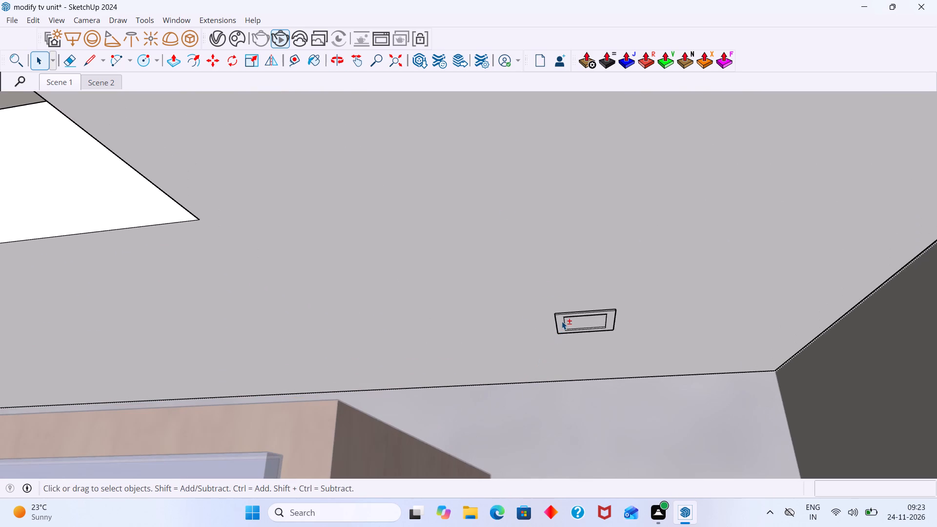
pyautogui.keyDown('shift'); pyautogui.click(562, 321); pyautogui.keyUp('shift')
pyautogui.keyDown('shift'); pyautogui.scroll(-12, 560, 318); pyautogui.keyUp('shift')
pyautogui.scroll(7, 566, 315)
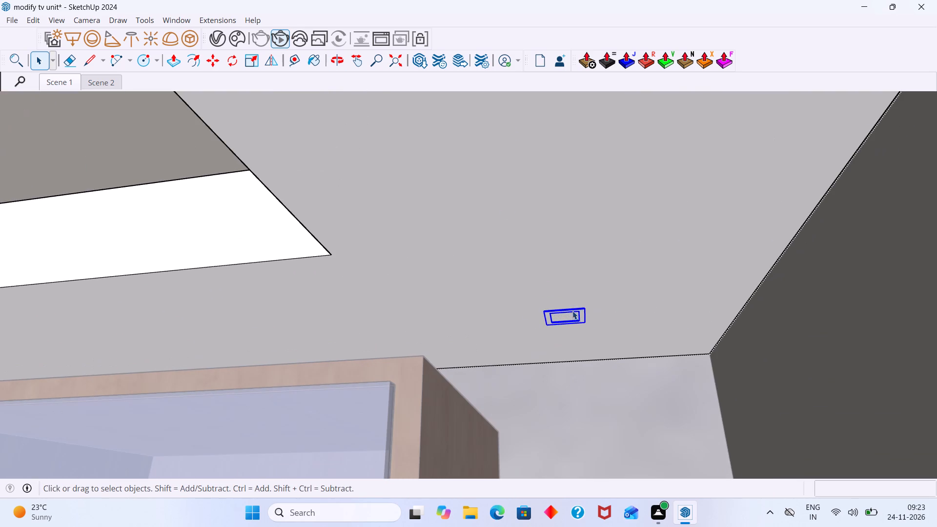
pyautogui.rightClick(582, 311)
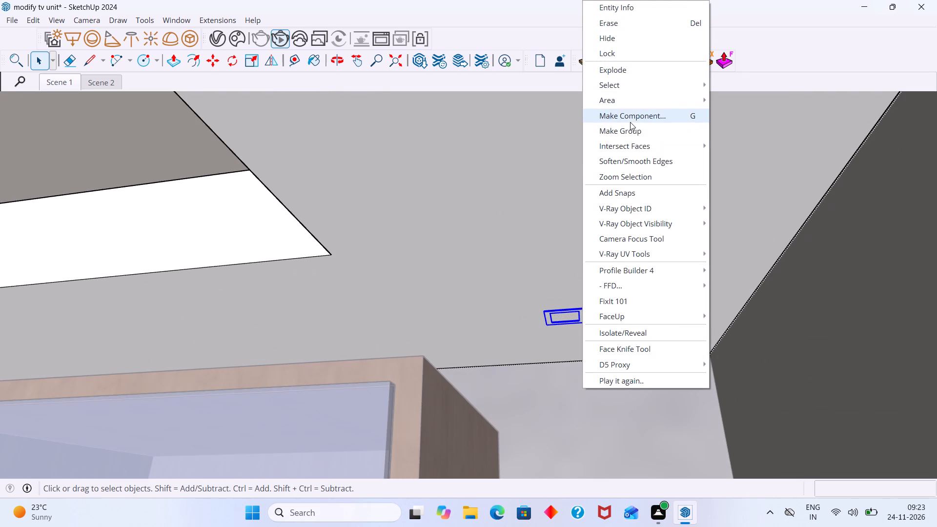
pyautogui.click(629, 116)
pyautogui.scroll(-1, 549, 208)
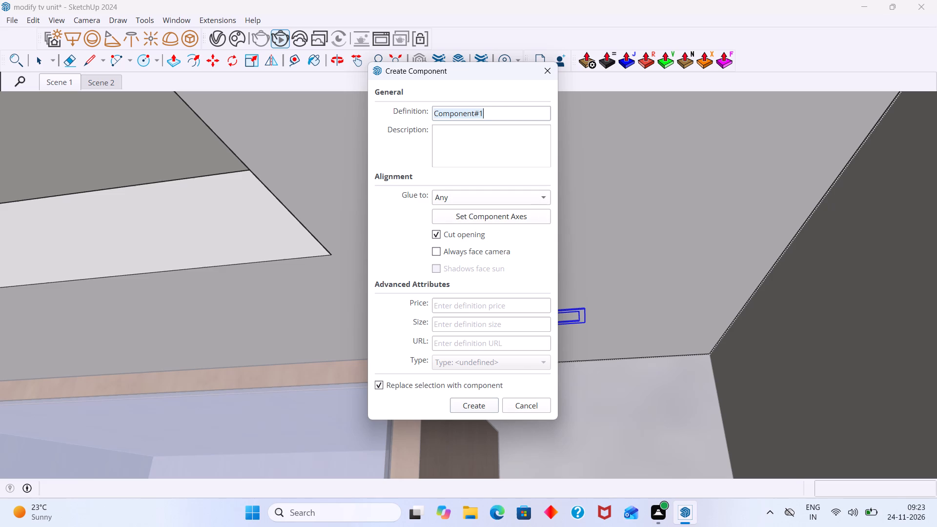
pyautogui.click(479, 406)
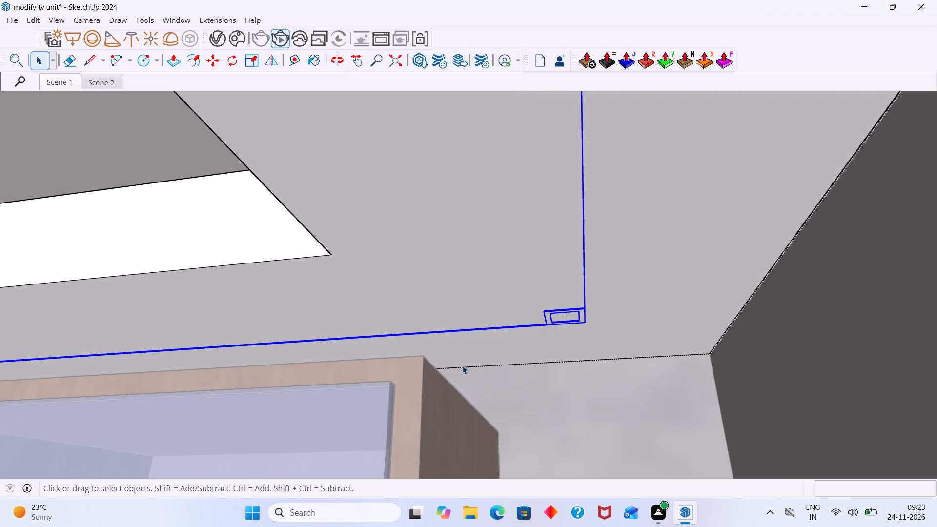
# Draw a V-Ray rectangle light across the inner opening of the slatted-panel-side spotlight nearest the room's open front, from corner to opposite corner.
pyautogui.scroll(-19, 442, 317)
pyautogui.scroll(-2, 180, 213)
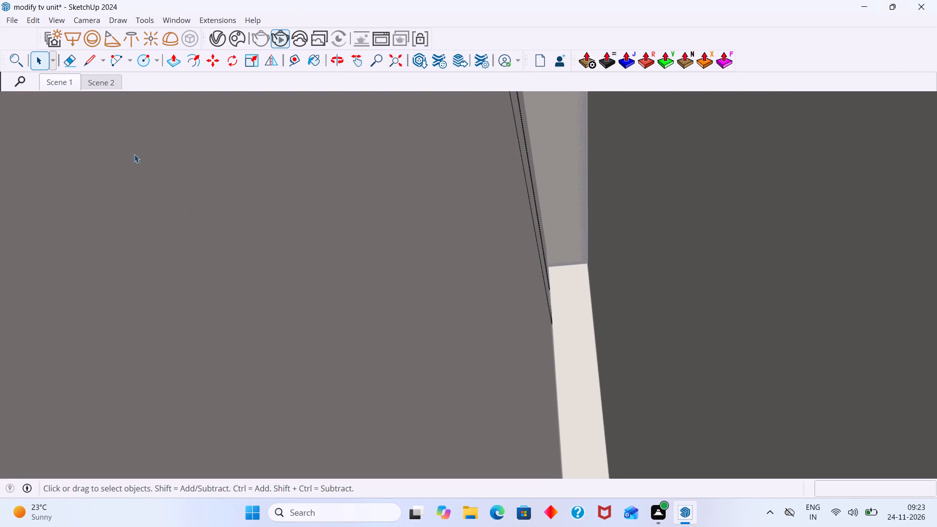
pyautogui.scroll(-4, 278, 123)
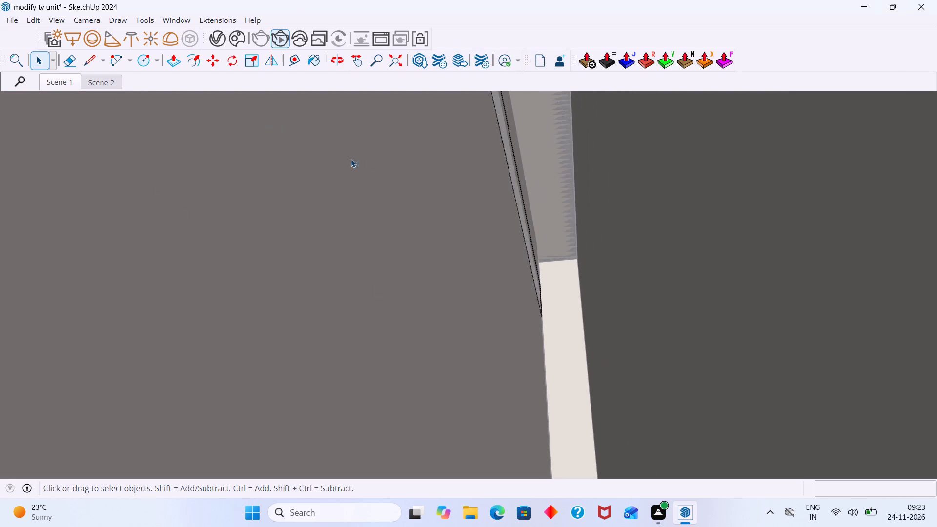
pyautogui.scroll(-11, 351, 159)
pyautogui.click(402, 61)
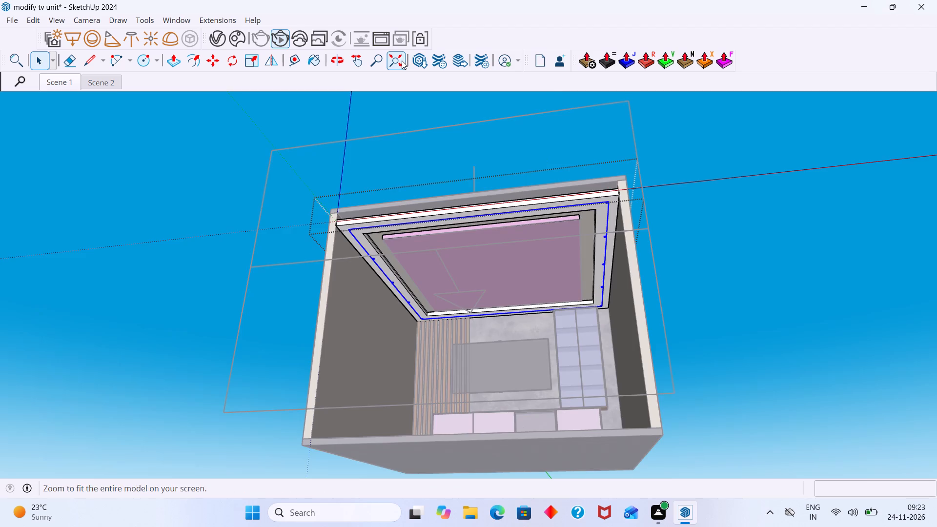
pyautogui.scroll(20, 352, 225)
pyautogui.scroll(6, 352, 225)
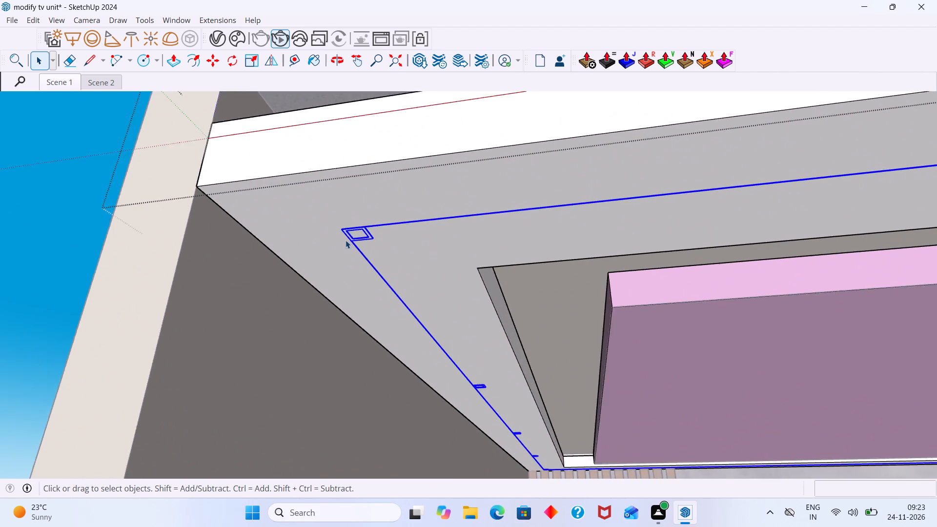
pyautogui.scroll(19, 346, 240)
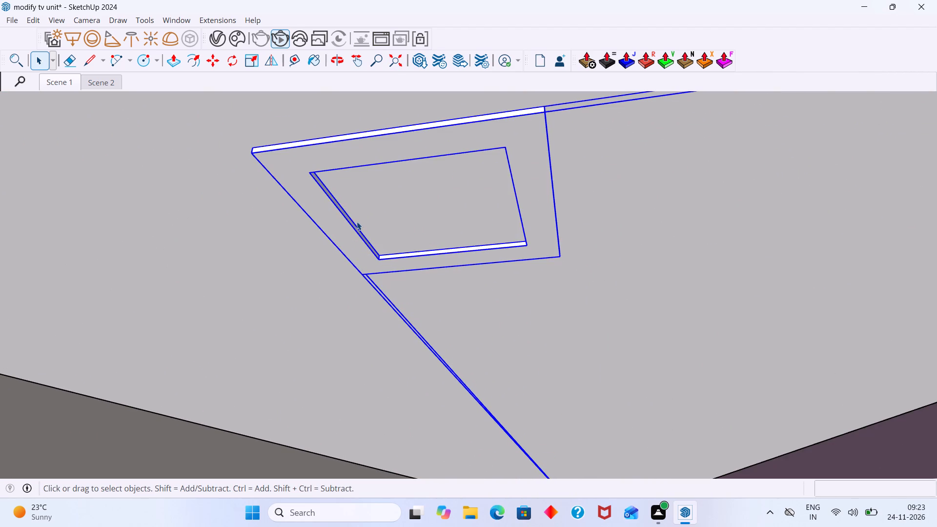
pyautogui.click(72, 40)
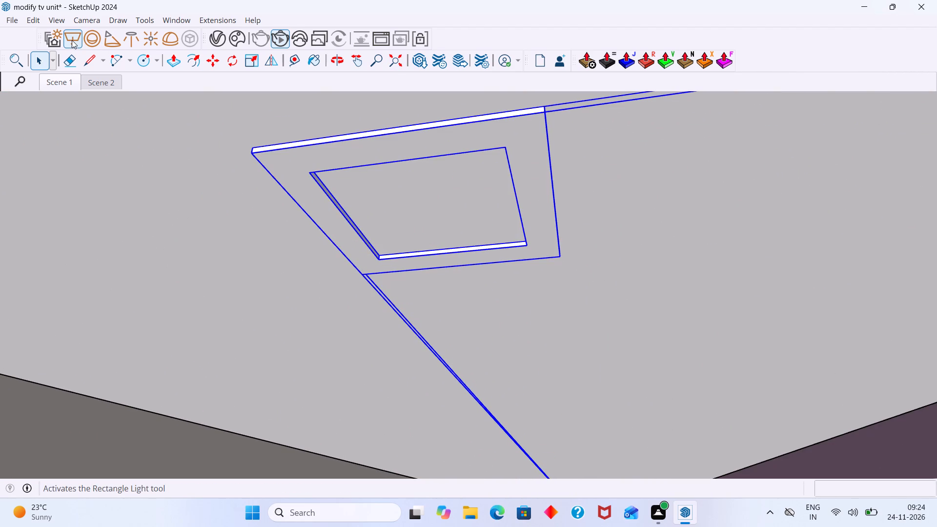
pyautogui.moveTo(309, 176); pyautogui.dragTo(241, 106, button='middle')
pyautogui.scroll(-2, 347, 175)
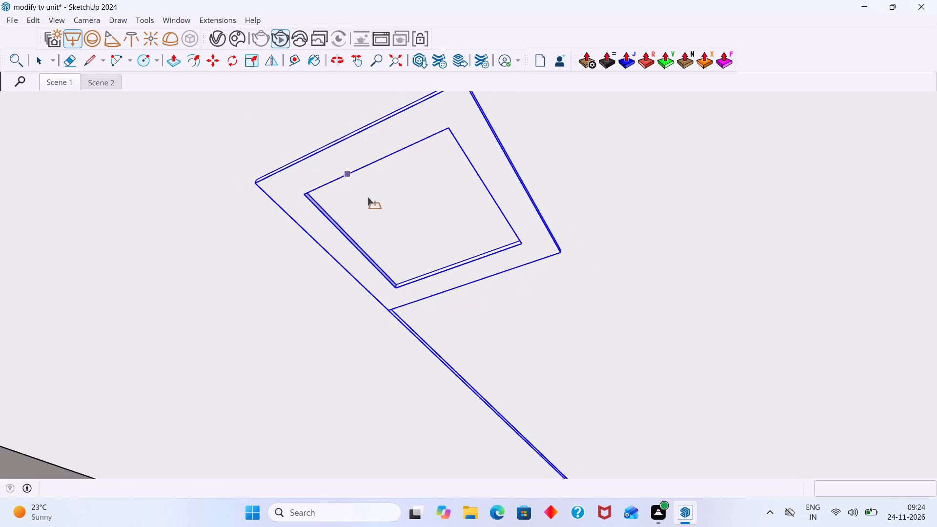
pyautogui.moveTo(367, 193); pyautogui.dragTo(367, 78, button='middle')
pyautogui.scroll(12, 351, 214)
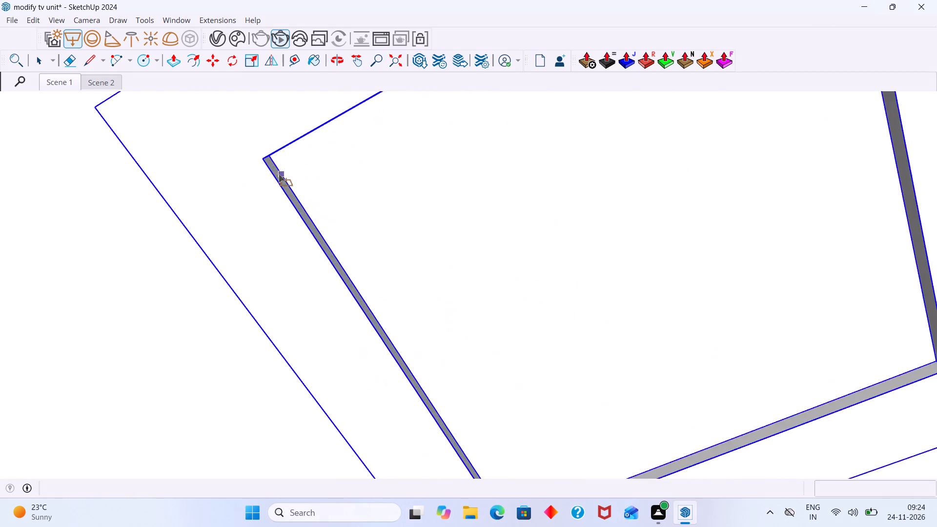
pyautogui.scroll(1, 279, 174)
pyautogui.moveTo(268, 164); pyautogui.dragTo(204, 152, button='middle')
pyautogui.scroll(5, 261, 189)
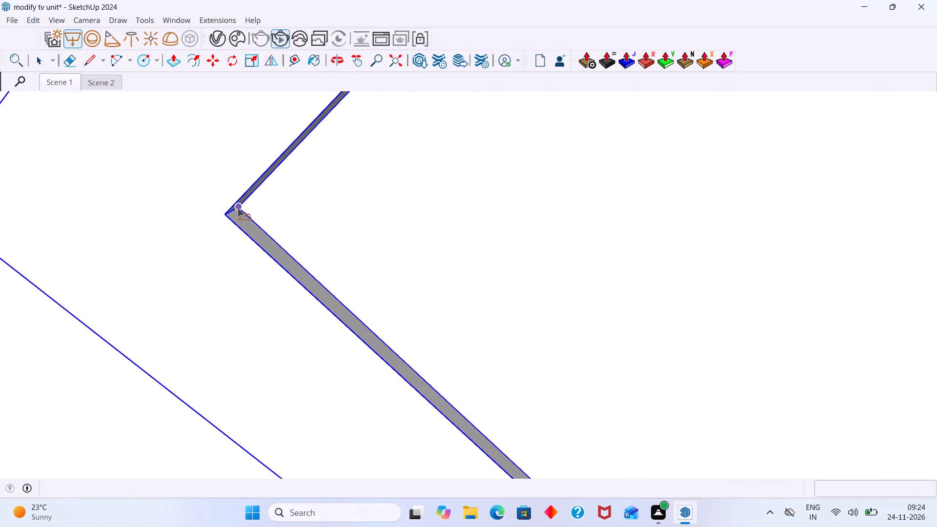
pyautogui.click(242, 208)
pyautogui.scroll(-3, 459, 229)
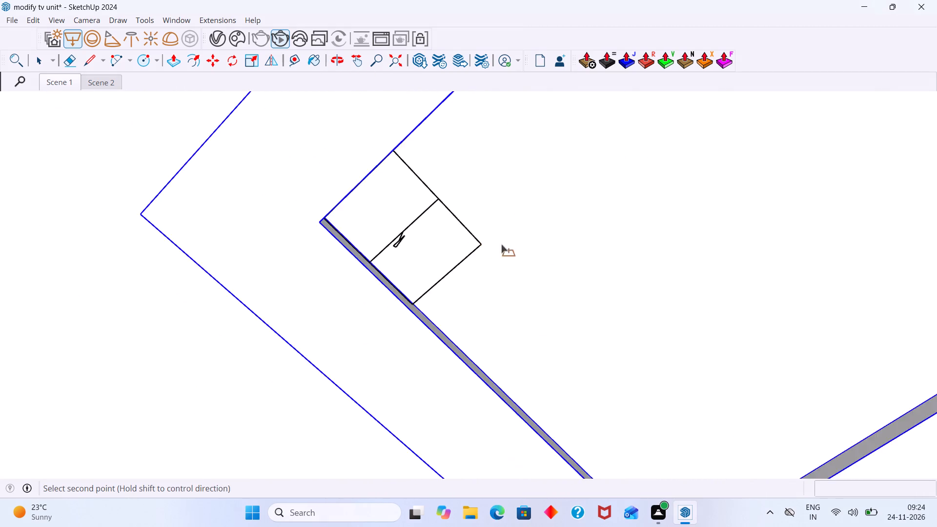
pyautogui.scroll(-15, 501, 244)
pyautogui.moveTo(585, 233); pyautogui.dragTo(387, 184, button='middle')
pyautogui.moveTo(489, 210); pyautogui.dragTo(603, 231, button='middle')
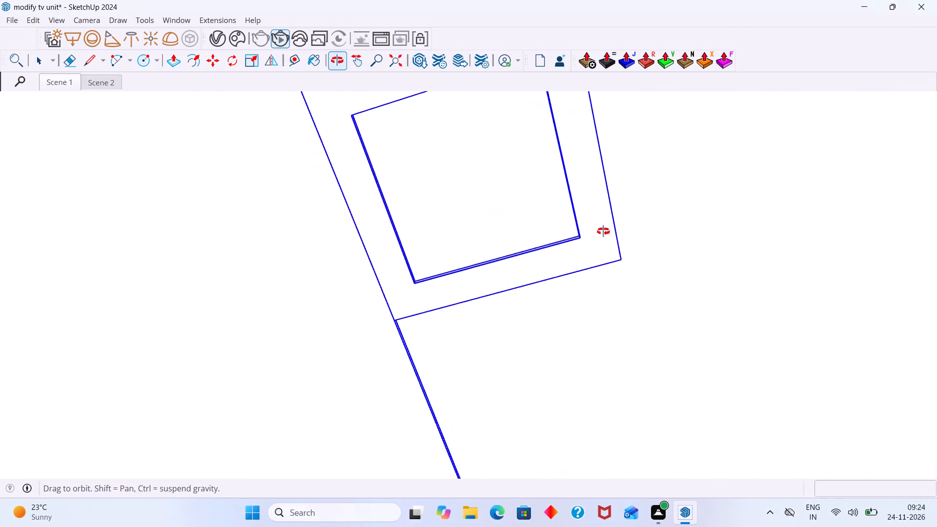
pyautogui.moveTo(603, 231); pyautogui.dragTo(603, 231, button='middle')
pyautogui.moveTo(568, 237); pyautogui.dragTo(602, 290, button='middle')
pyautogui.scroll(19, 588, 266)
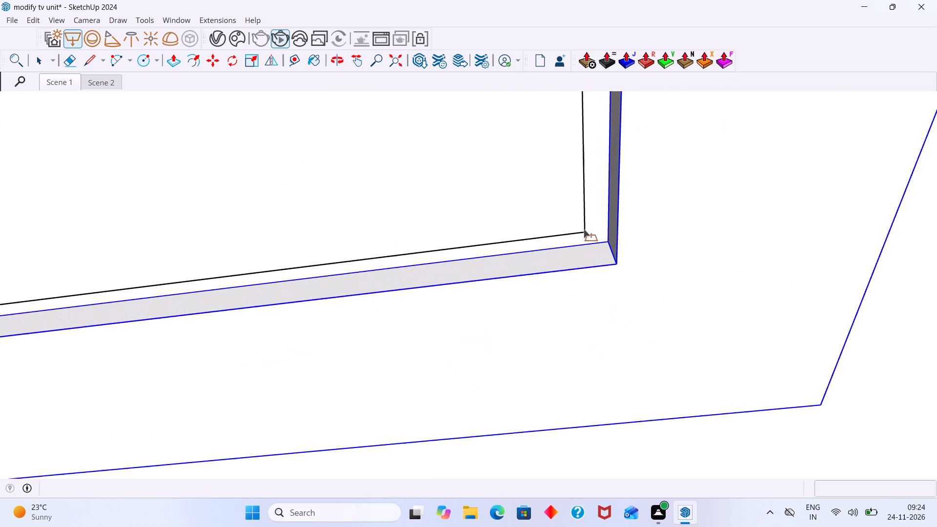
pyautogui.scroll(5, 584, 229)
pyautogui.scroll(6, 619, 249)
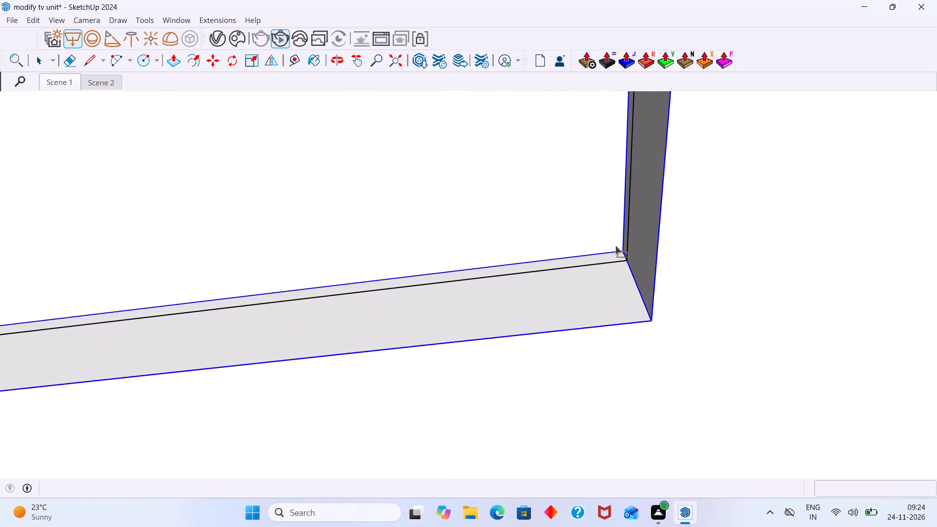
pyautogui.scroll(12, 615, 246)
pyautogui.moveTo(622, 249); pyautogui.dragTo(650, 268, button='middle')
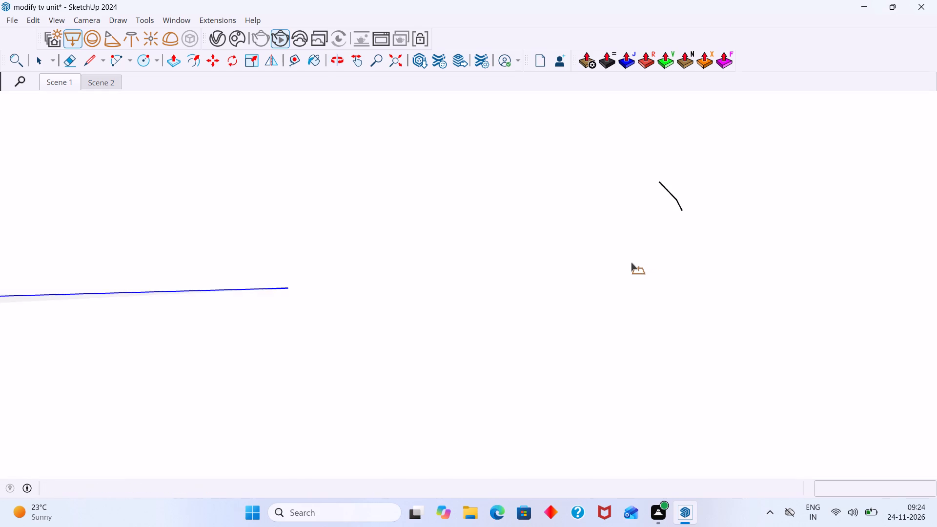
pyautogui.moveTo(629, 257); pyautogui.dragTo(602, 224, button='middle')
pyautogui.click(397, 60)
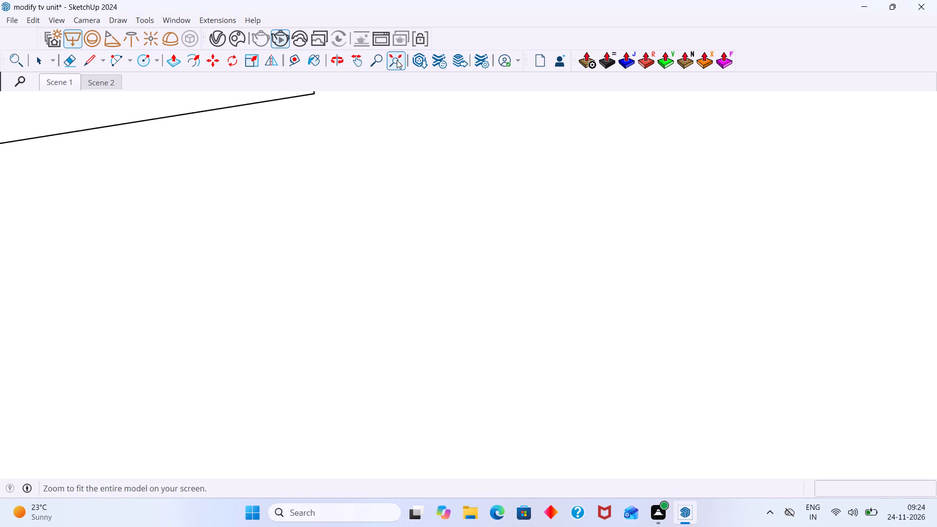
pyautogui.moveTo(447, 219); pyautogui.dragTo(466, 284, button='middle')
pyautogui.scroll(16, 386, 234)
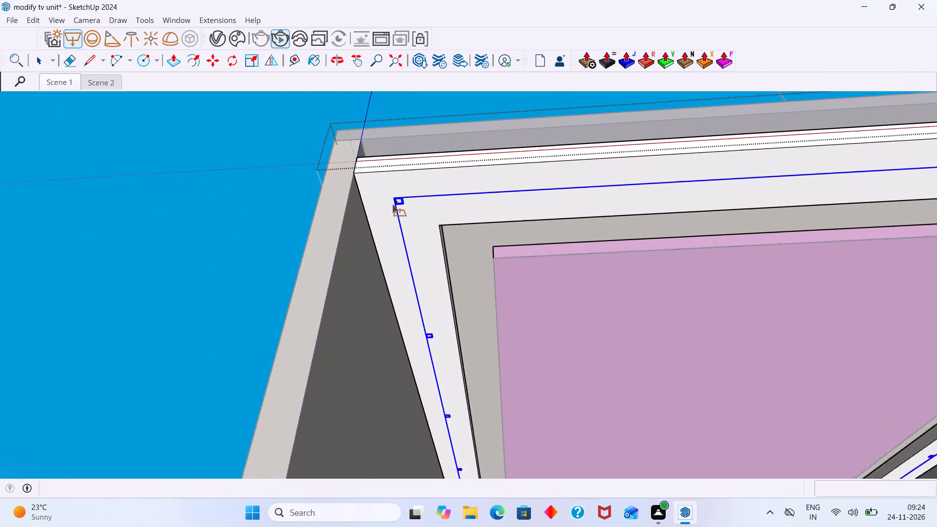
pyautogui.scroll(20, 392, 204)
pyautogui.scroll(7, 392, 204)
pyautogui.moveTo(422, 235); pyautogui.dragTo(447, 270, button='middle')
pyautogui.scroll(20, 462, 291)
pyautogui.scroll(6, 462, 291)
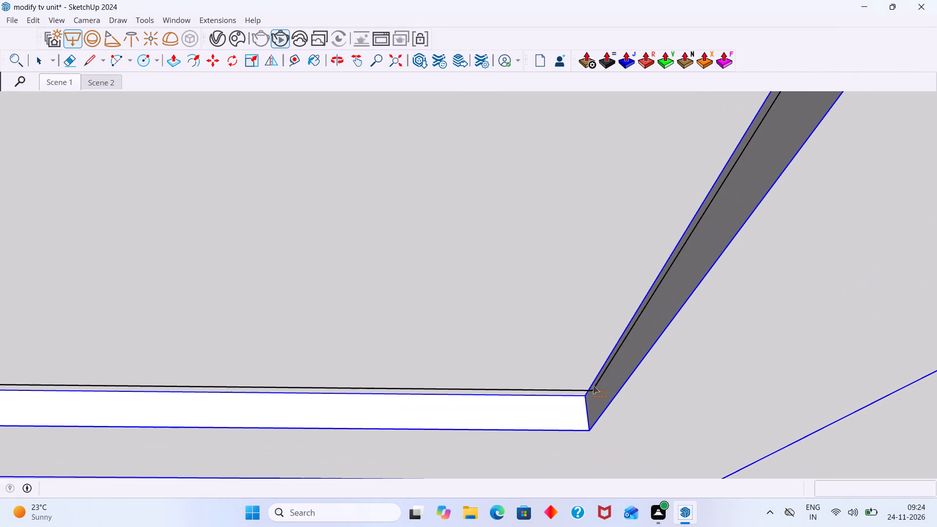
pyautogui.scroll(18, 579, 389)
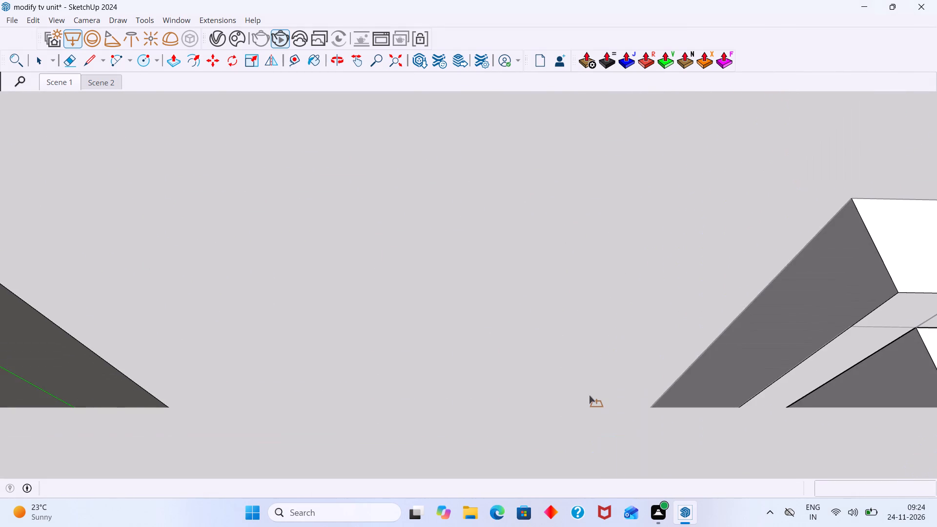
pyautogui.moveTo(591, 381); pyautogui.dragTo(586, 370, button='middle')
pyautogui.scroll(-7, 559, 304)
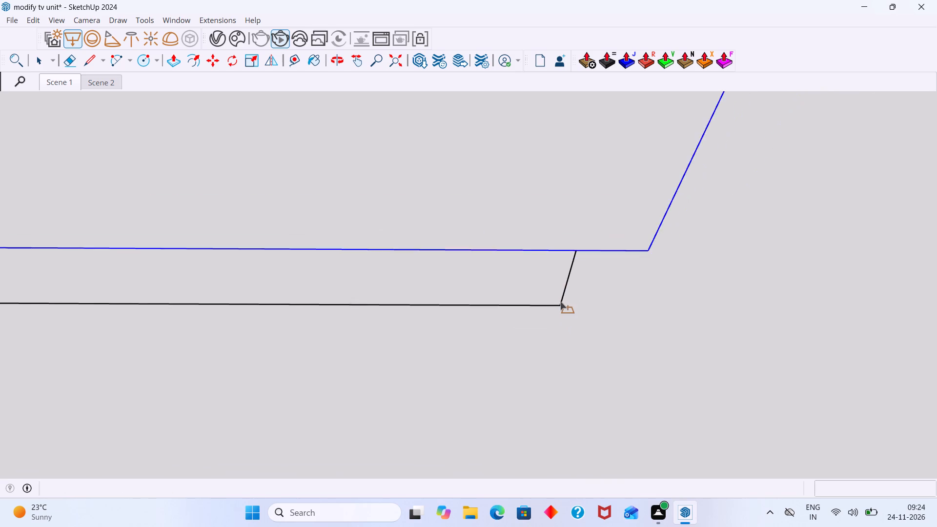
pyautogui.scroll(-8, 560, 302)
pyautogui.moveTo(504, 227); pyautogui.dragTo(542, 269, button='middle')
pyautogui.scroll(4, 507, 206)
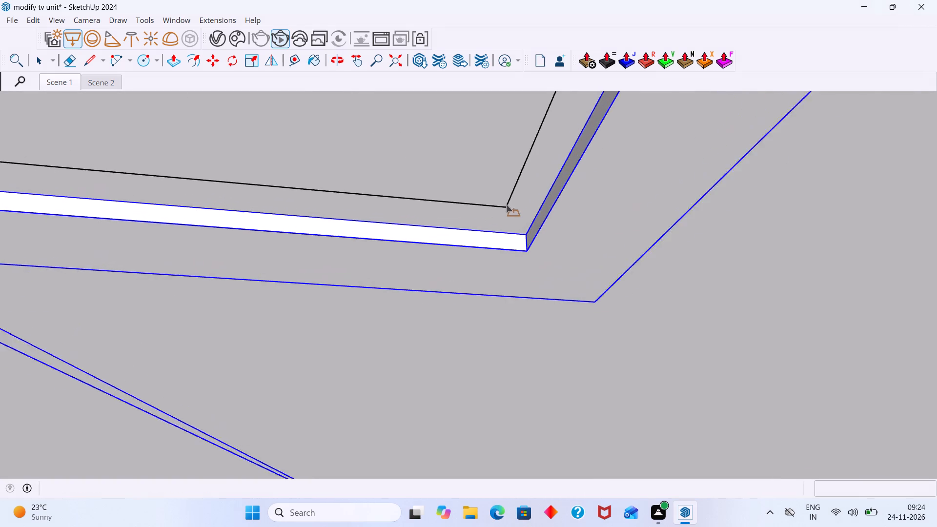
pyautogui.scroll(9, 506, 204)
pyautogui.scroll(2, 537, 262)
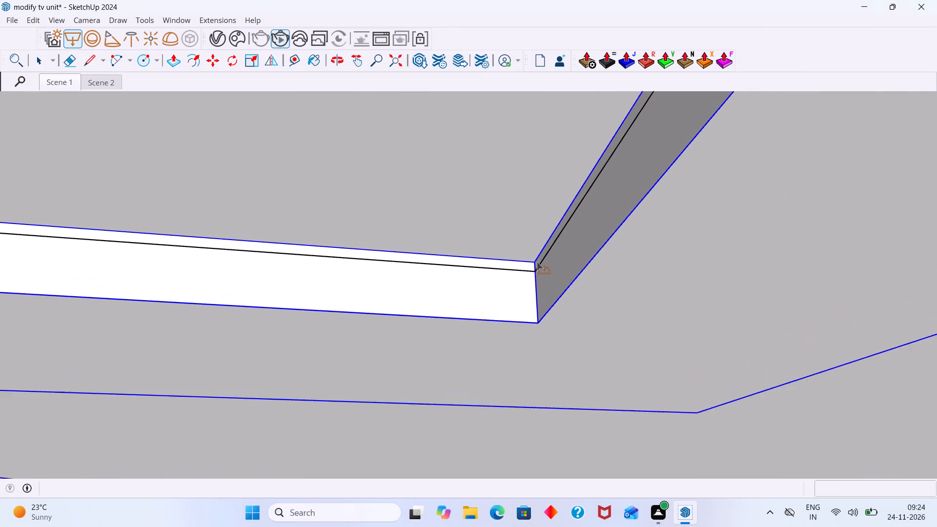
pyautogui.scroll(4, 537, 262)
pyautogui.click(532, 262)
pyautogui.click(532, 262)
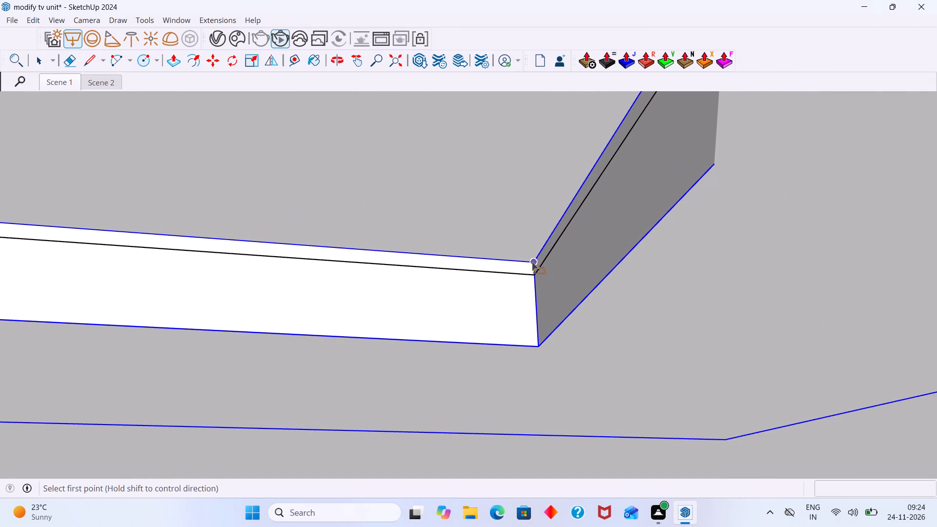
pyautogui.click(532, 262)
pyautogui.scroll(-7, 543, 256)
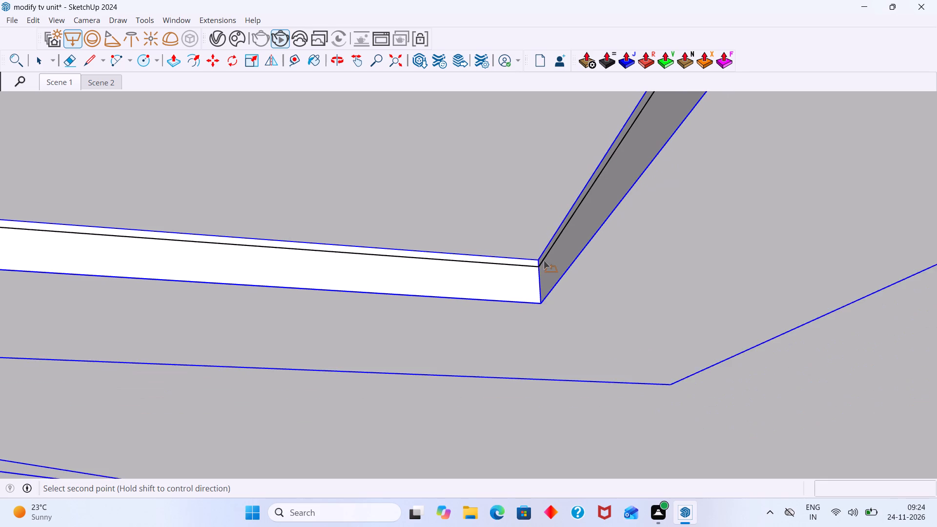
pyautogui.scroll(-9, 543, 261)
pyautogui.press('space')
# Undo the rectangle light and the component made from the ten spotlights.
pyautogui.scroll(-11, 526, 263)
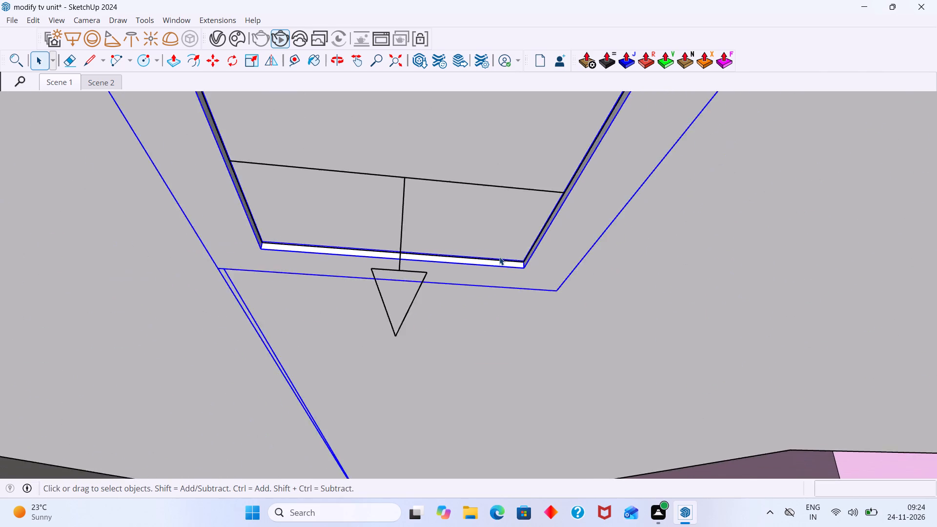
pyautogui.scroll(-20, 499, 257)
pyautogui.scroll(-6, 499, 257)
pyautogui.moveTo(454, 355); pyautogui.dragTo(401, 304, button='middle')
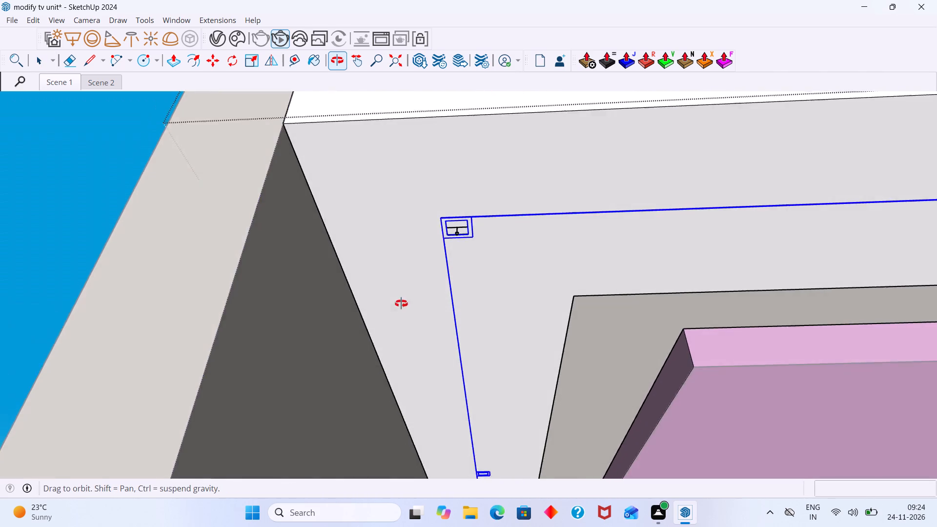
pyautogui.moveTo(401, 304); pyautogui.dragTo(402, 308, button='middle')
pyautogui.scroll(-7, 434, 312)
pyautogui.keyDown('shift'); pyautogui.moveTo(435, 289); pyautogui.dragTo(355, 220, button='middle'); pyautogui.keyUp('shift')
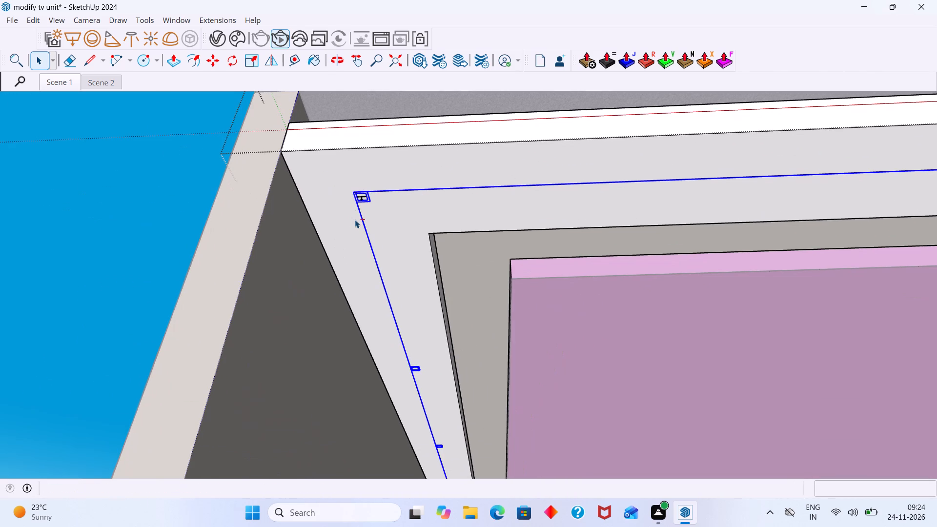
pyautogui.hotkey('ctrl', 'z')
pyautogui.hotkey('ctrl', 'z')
# Inspect the slatted-panel-side spotlight nearest the open front by opening it for editing, closing it and selecting it again.
pyautogui.scroll(6, 369, 215)
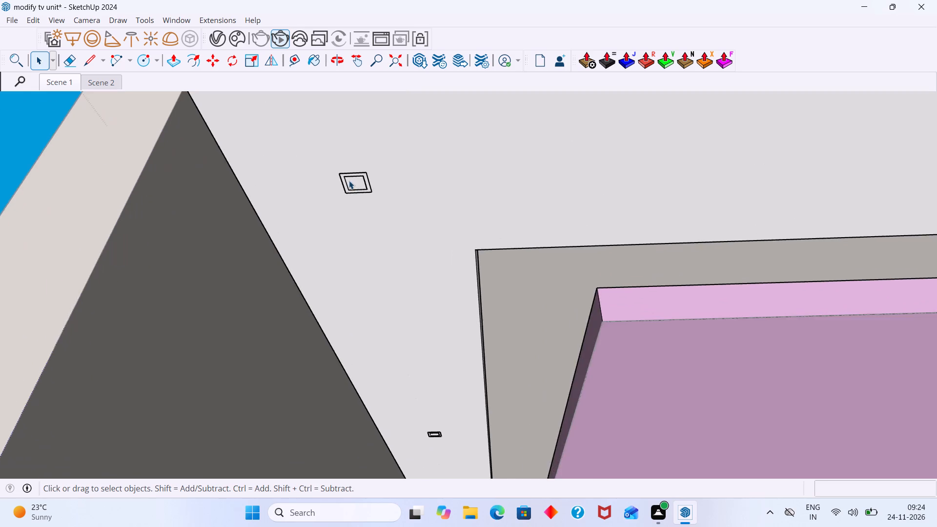
pyautogui.scroll(8, 348, 180)
pyautogui.click(349, 166)
pyautogui.scroll(-5, 368, 174)
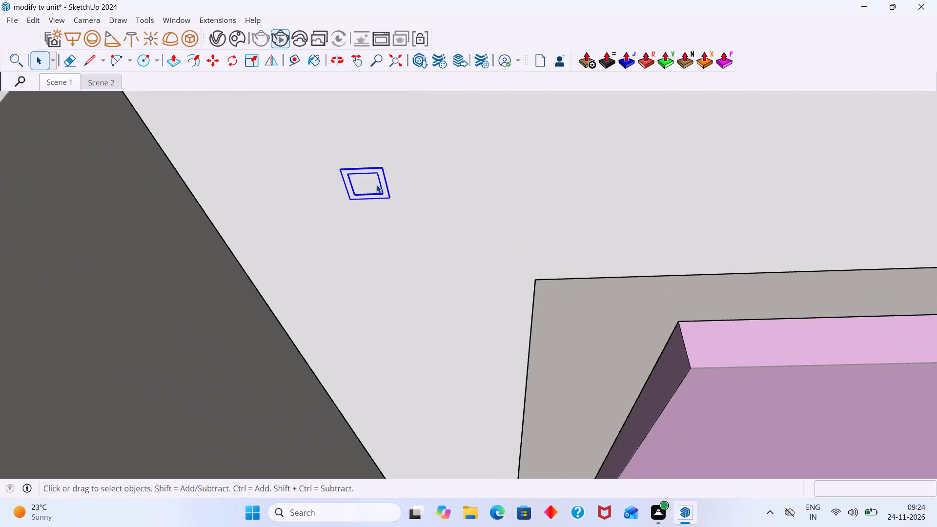
pyautogui.scroll(-9, 376, 184)
pyautogui.scroll(11, 375, 182)
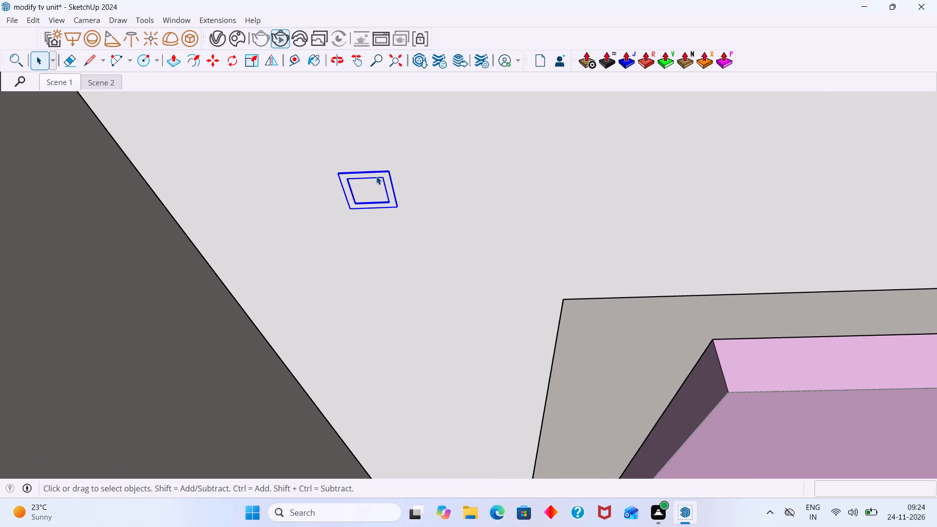
pyautogui.doubleClick(377, 176)
pyautogui.scroll(-14, 382, 177)
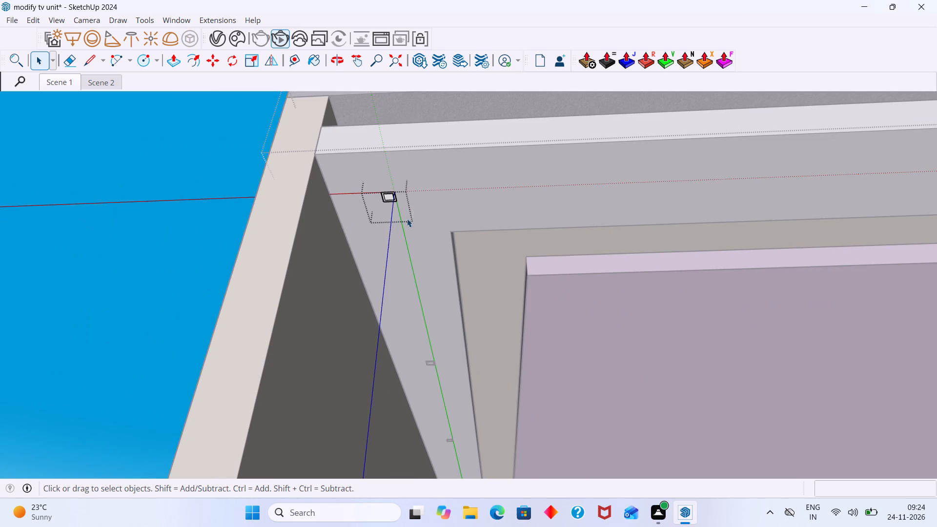
pyautogui.scroll(4, 386, 199)
pyautogui.scroll(-4, 385, 199)
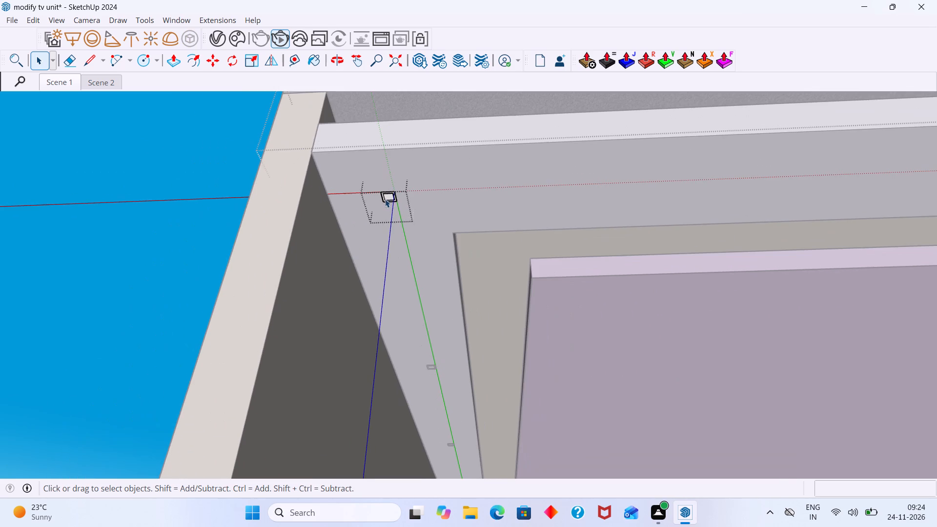
pyautogui.click(229, 201)
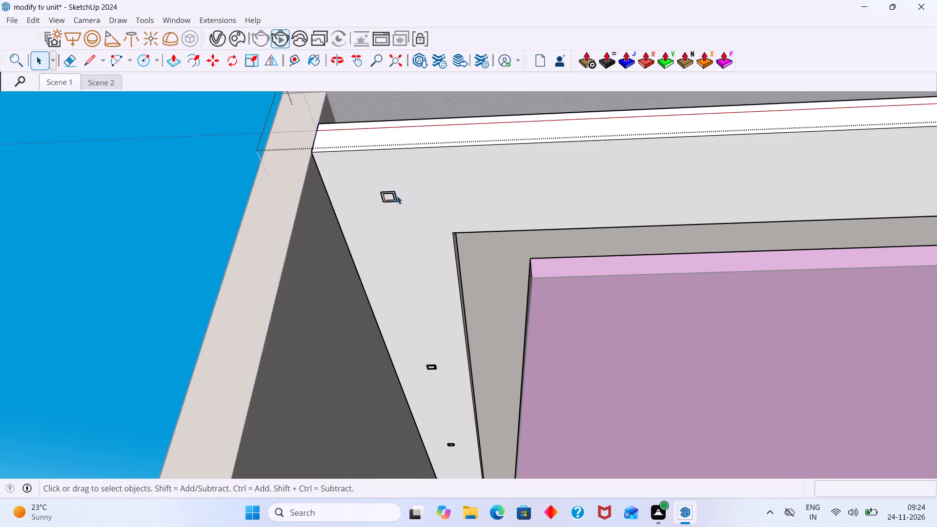
pyautogui.click(397, 196)
pyautogui.click(395, 196)
pyautogui.scroll(5, 392, 199)
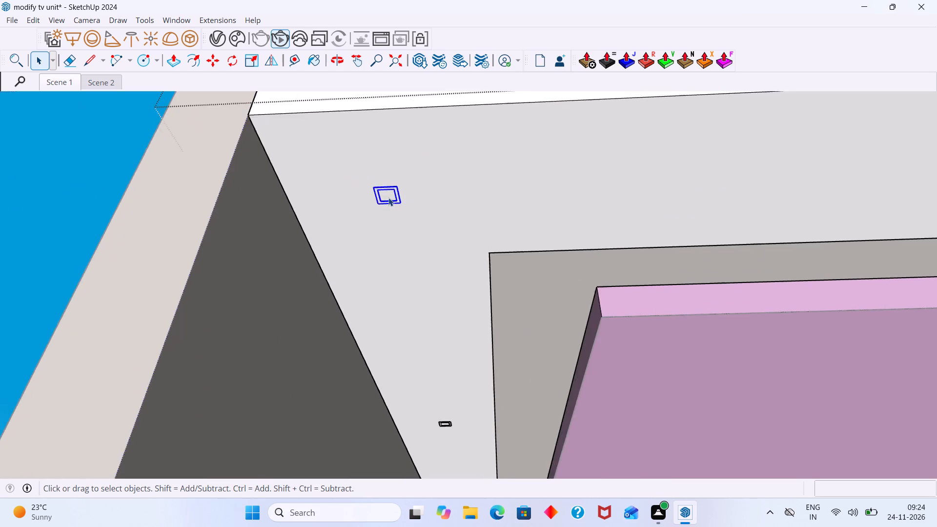
pyautogui.scroll(9, 388, 198)
pyautogui.scroll(-20, 371, 190)
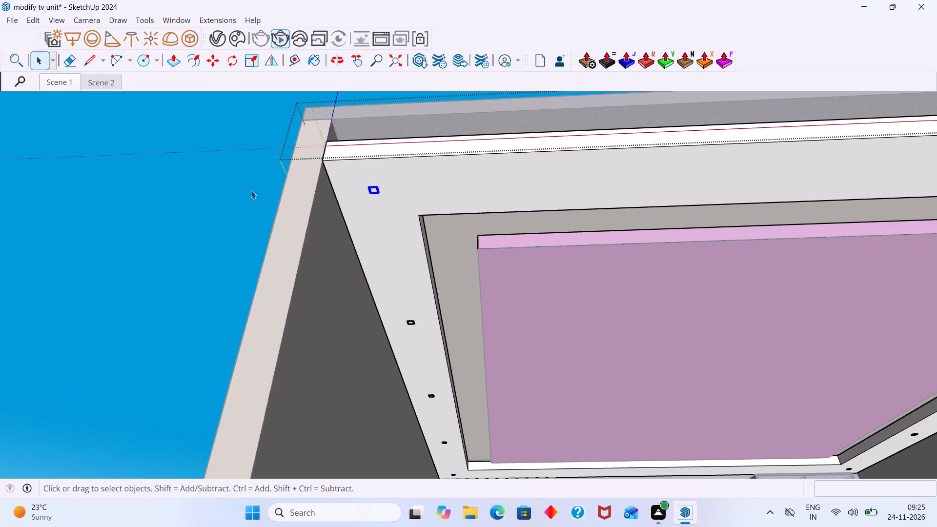
# Close the ceiling group's editing and return to the whole model.
pyautogui.click(251, 190)
pyautogui.scroll(11, 389, 197)
pyautogui.scroll(-12, 374, 208)
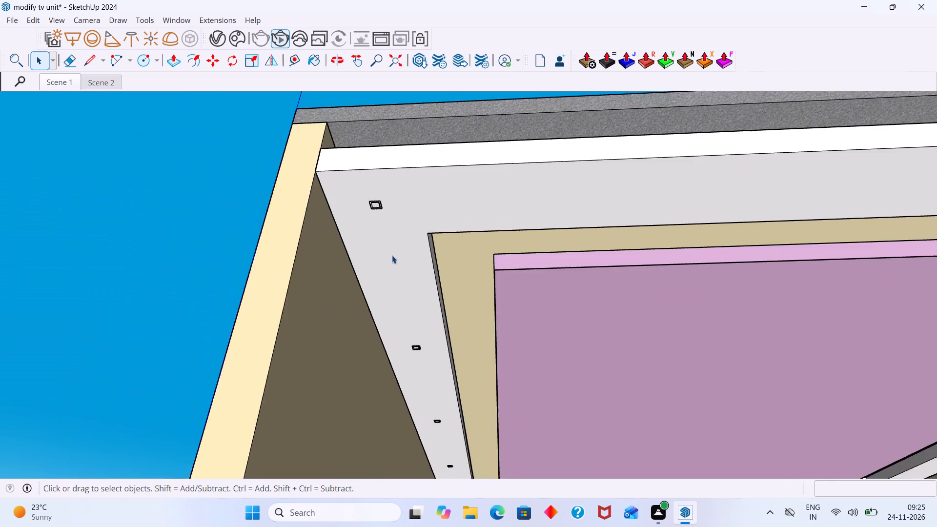
# Open the slatted-panel-side spotlight nearest the room's open front for editing inside the ceiling group and select its recessed inner face.
pyautogui.scroll(-7, 392, 255)
pyautogui.scroll(7, 392, 290)
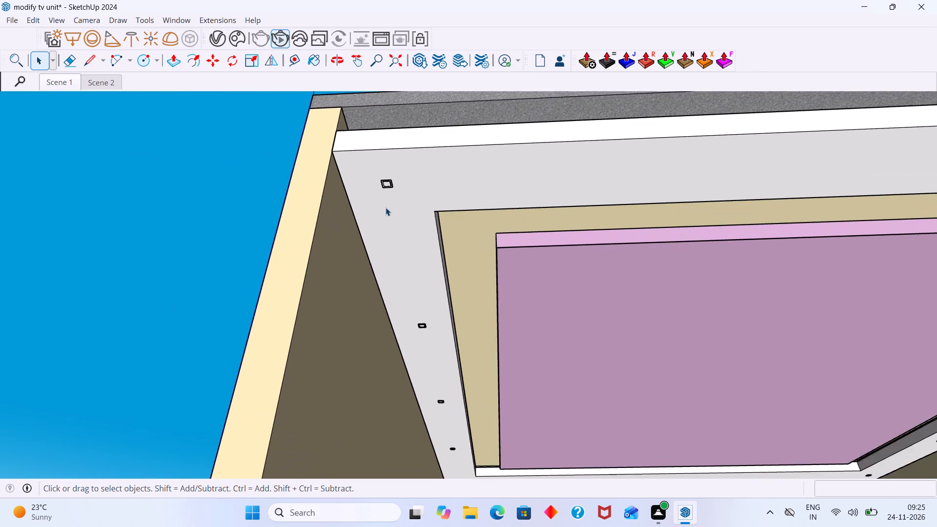
pyautogui.scroll(2, 387, 201)
pyautogui.click(390, 173)
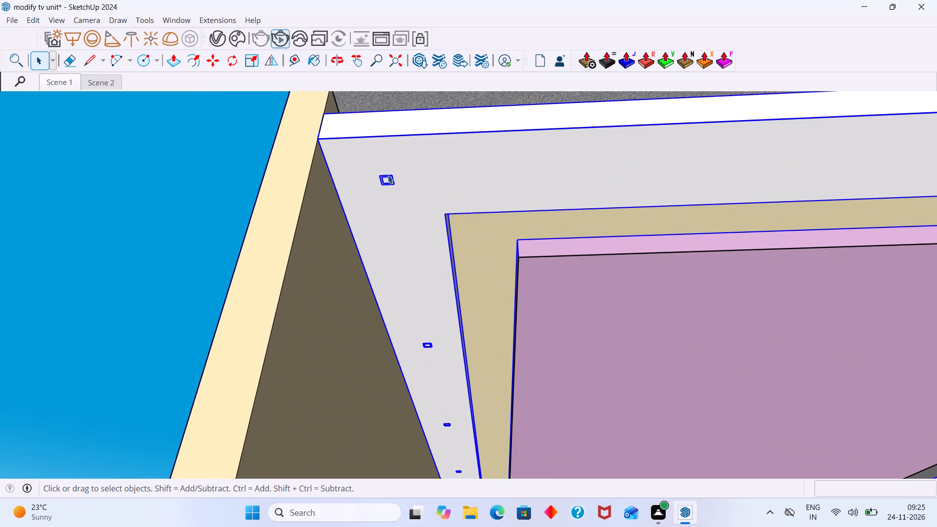
pyautogui.tripleClick(388, 175)
pyautogui.click(390, 182)
pyautogui.doubleClick(391, 181)
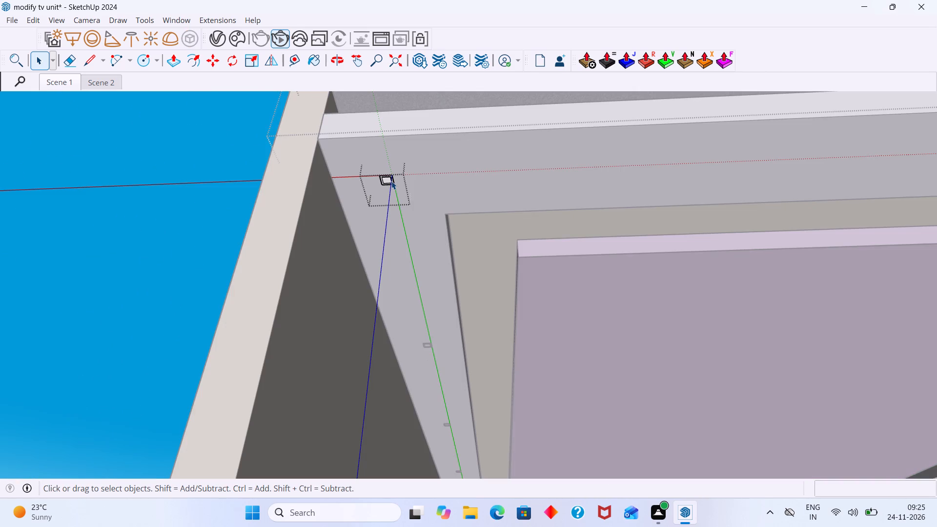
pyautogui.click(391, 181)
pyautogui.doubleClick(391, 181)
pyautogui.scroll(-2, 391, 181)
pyautogui.scroll(6, 389, 183)
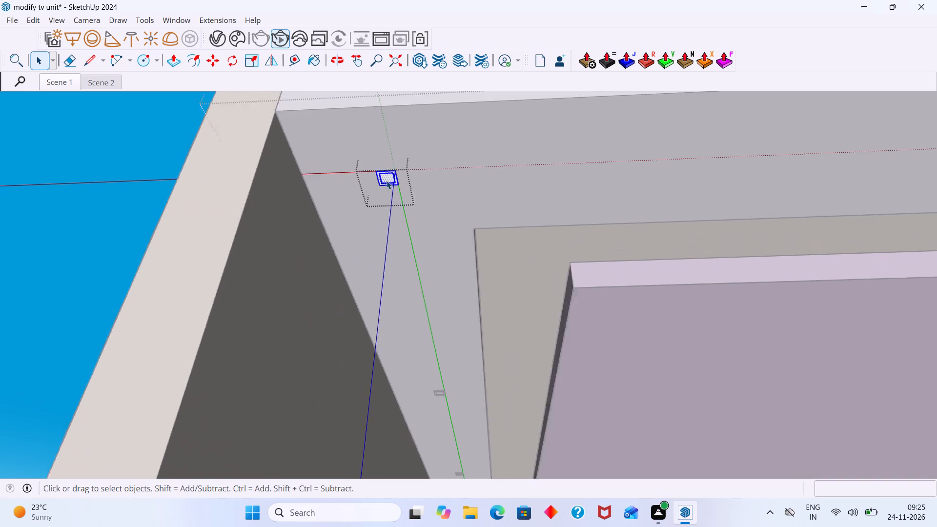
pyautogui.scroll(8, 387, 181)
pyautogui.click(384, 176)
pyautogui.scroll(-2, 384, 175)
pyautogui.scroll(8, 383, 175)
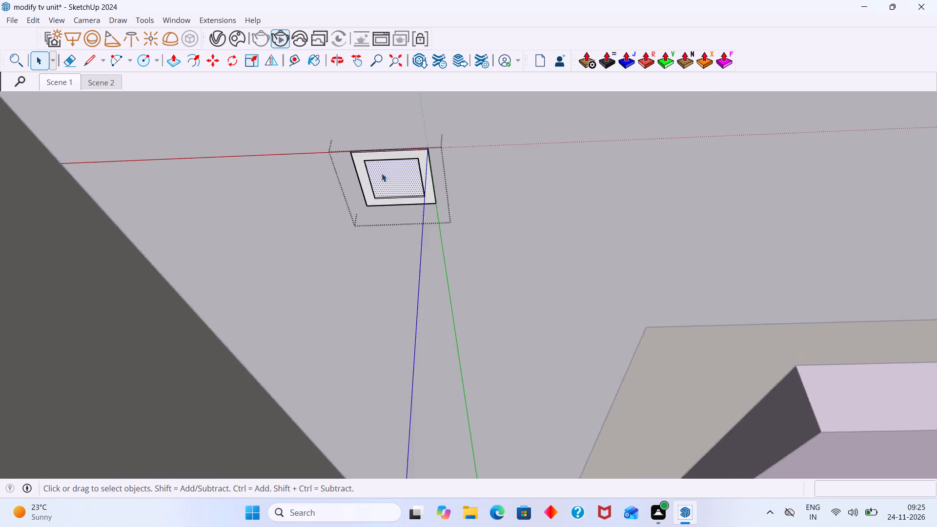
pyautogui.scroll(3, 382, 173)
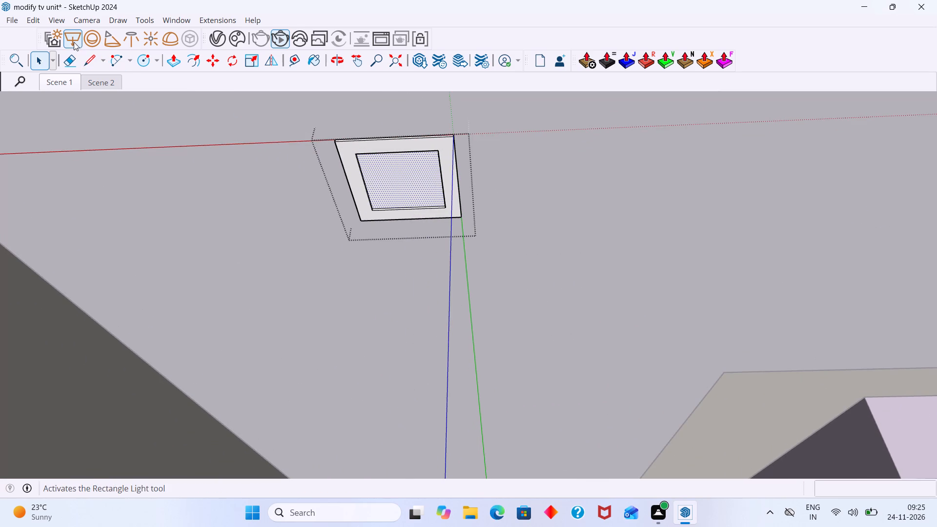
# Draw a V-Ray rectangle light over the spotlight's recessed inner face, from one inner corner to the diagonally opposite corner.
pyautogui.click(74, 42)
pyautogui.scroll(5, 368, 164)
pyautogui.moveTo(355, 151); pyautogui.dragTo(312, 115, button='middle')
pyautogui.scroll(5, 353, 212)
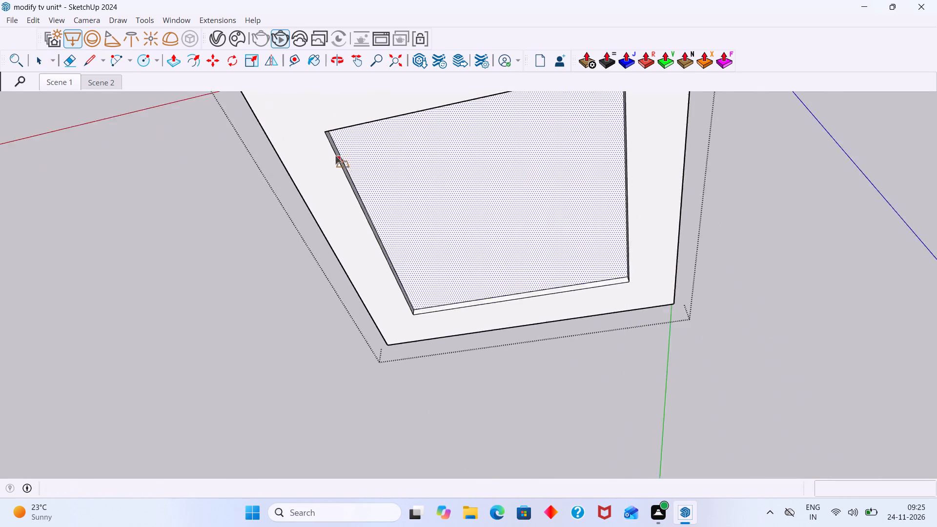
pyautogui.scroll(10, 335, 156)
pyautogui.moveTo(326, 120); pyautogui.dragTo(319, 86, button='middle')
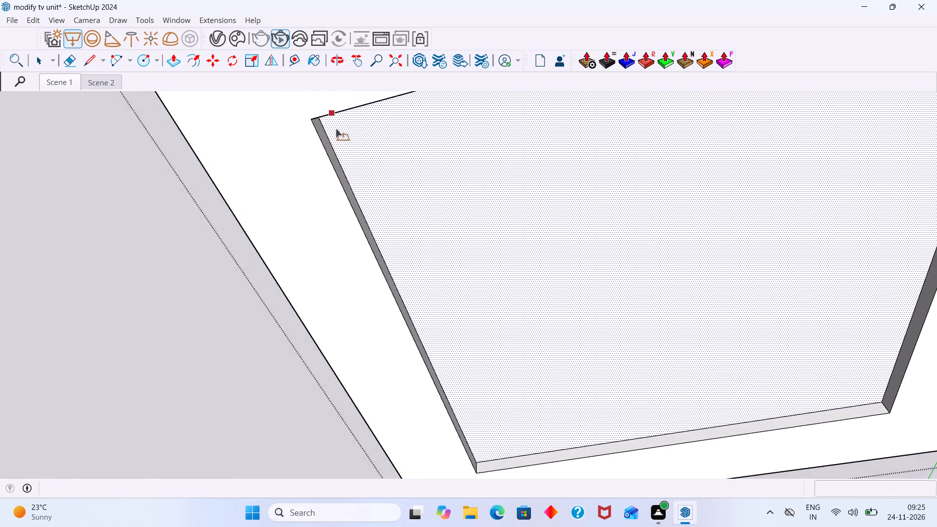
pyautogui.scroll(9, 336, 137)
pyautogui.moveTo(313, 113); pyautogui.dragTo(306, 85, button='middle')
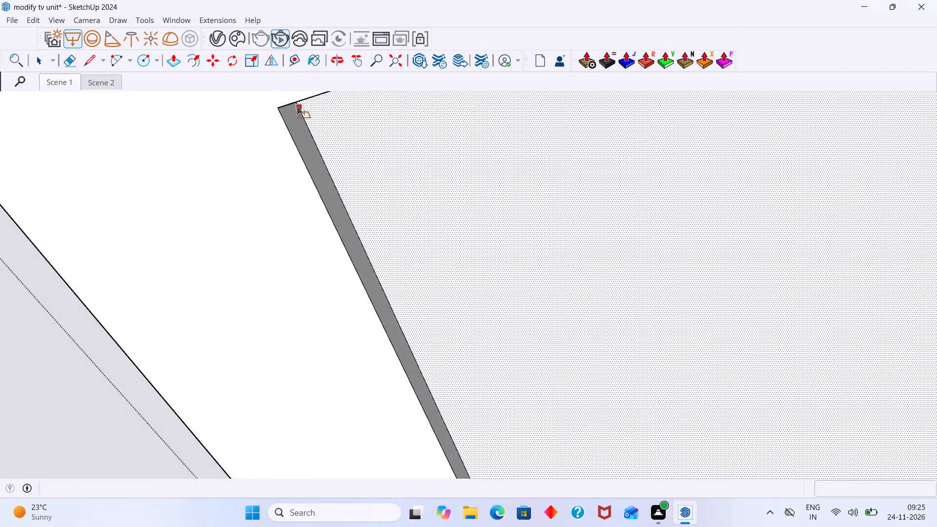
pyautogui.scroll(-13, 339, 159)
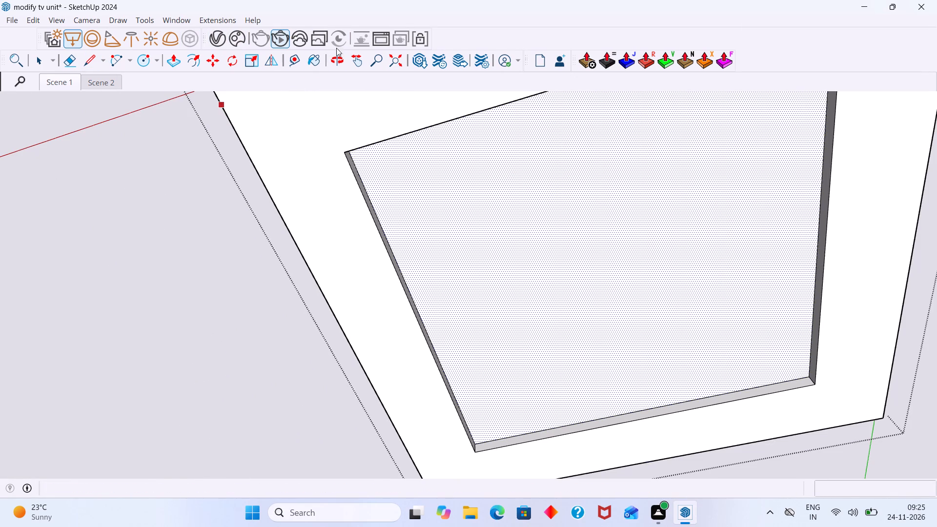
pyautogui.click(56, 18)
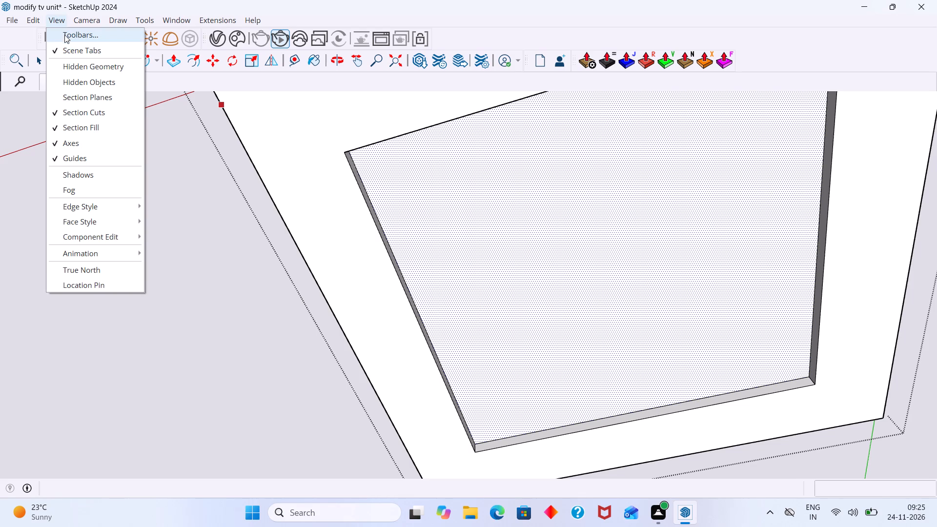
pyautogui.click(35, 39)
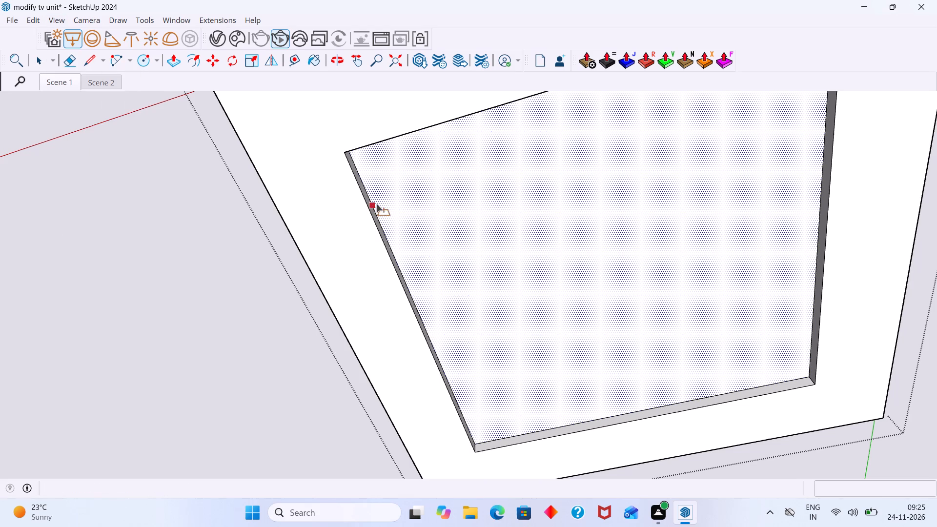
pyautogui.moveTo(376, 204); pyautogui.dragTo(329, 98, button='middle')
pyautogui.scroll(-12, 377, 183)
pyautogui.moveTo(508, 301); pyautogui.dragTo(481, 242, button='middle')
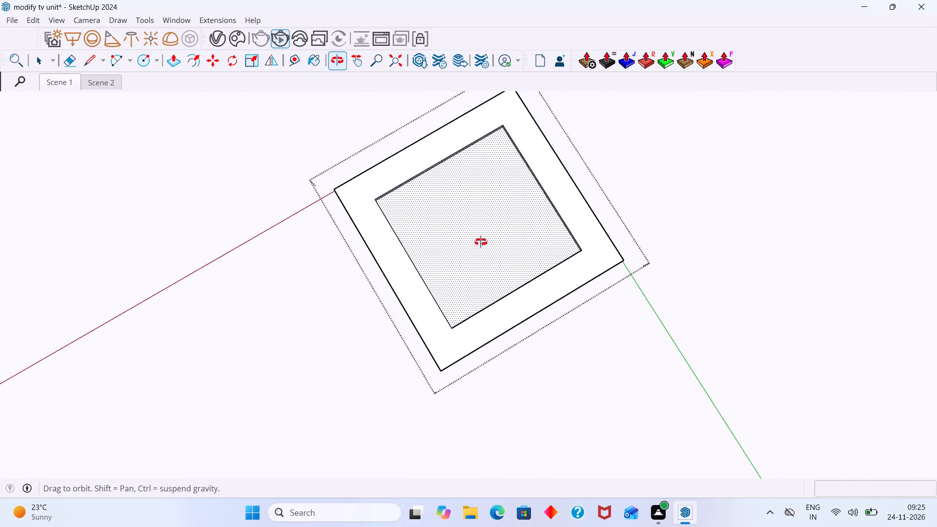
pyautogui.moveTo(481, 242); pyautogui.dragTo(491, 161, button='middle')
pyautogui.scroll(13, 491, 169)
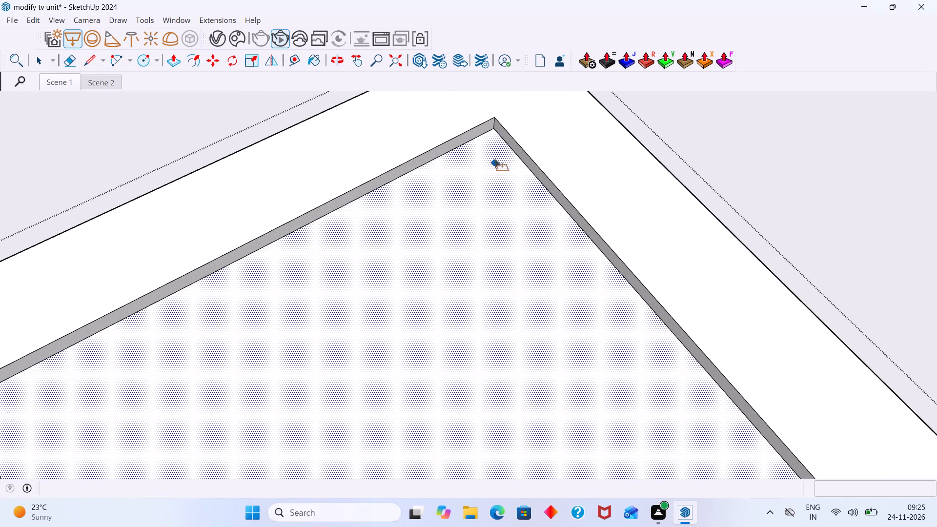
pyautogui.click(491, 131)
pyautogui.scroll(-3, 421, 310)
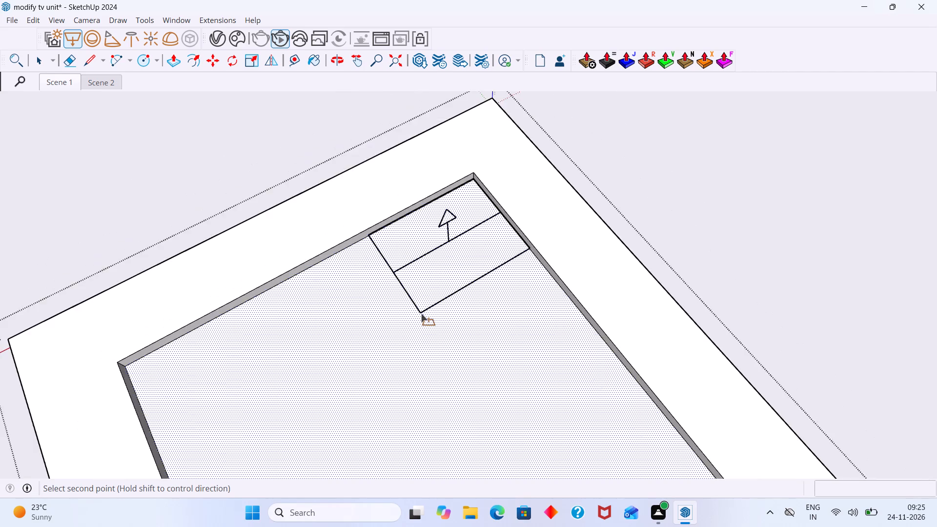
pyautogui.scroll(-10, 421, 314)
pyautogui.moveTo(429, 326); pyautogui.dragTo(413, 216, button='middle')
pyautogui.moveTo(401, 276); pyautogui.dragTo(384, 391, button='middle')
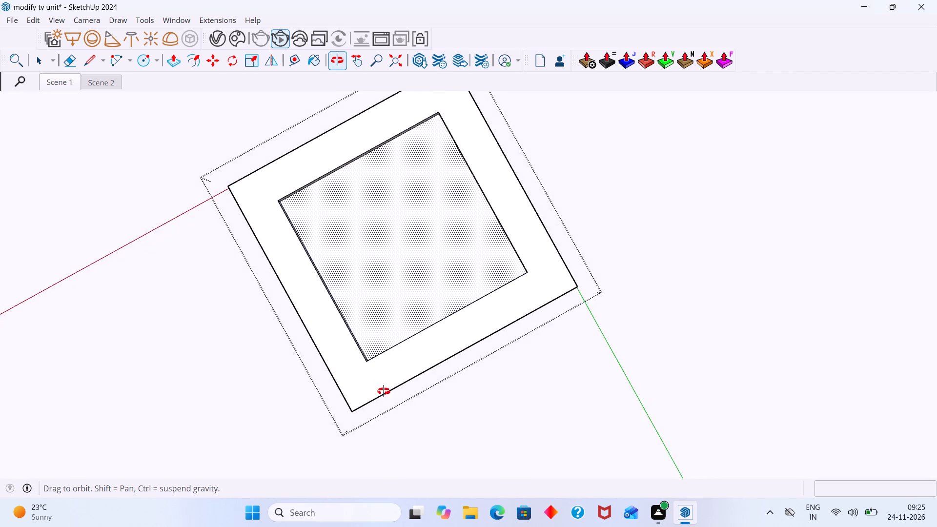
pyautogui.moveTo(384, 391); pyautogui.dragTo(383, 393, button='middle')
pyautogui.scroll(18, 370, 377)
pyautogui.moveTo(385, 329); pyautogui.dragTo(382, 417, button='middle')
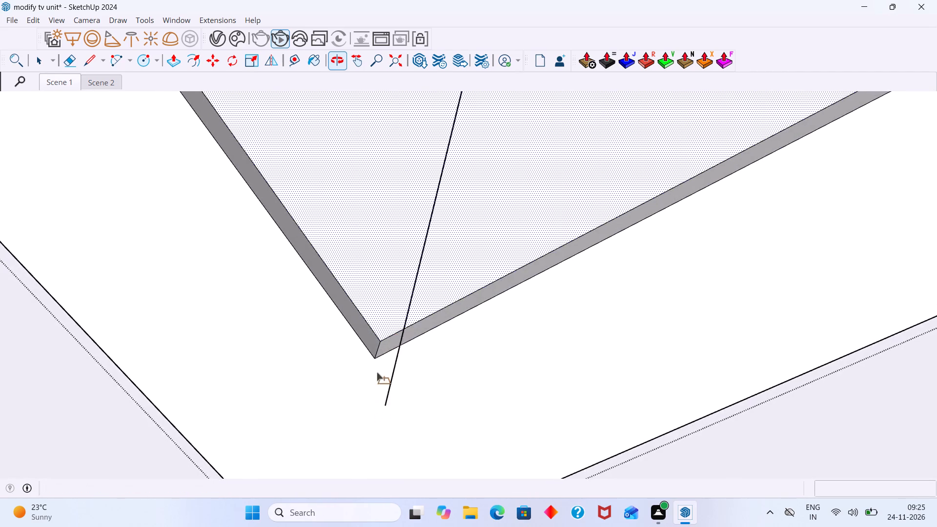
pyautogui.scroll(20, 379, 356)
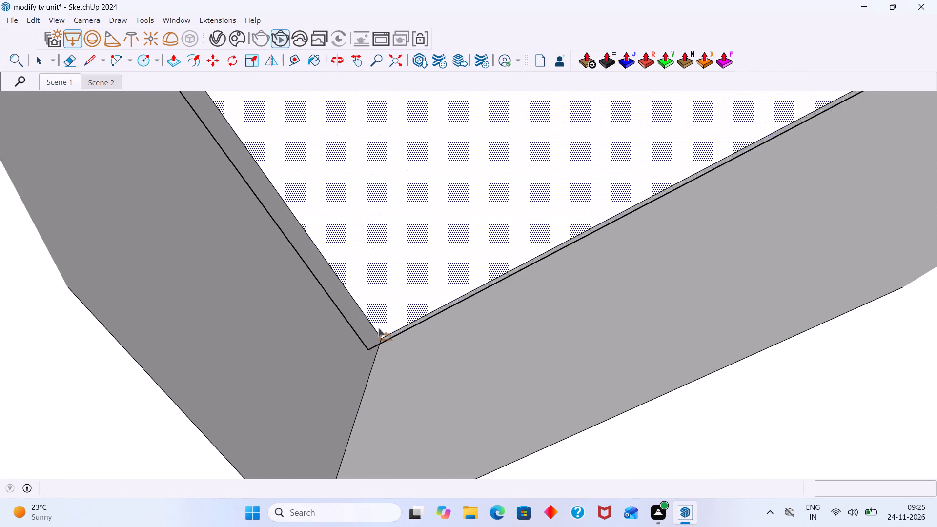
pyautogui.scroll(4, 379, 337)
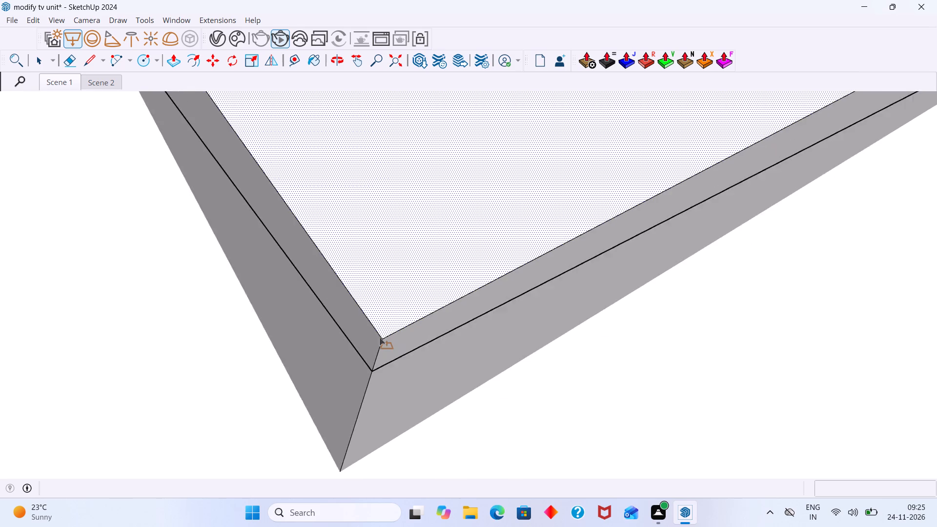
pyautogui.scroll(10, 379, 337)
pyautogui.scroll(-3, 381, 335)
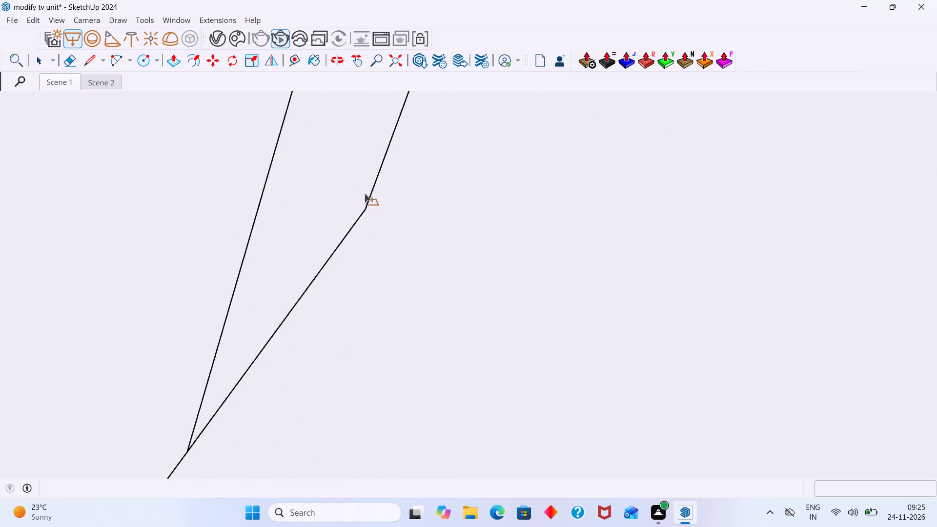
pyautogui.click(394, 64)
pyautogui.moveTo(407, 260); pyautogui.dragTo(407, 328, button='middle')
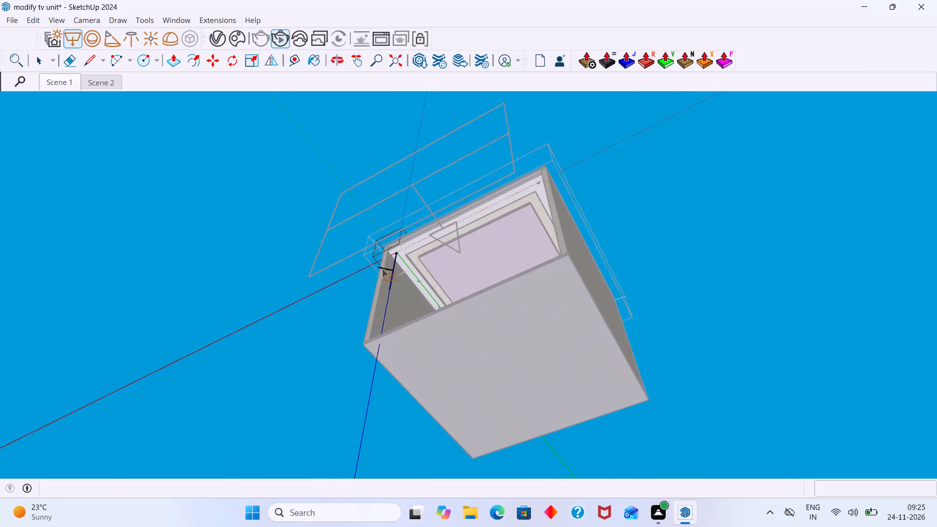
pyautogui.scroll(20, 382, 266)
pyautogui.scroll(14, 382, 266)
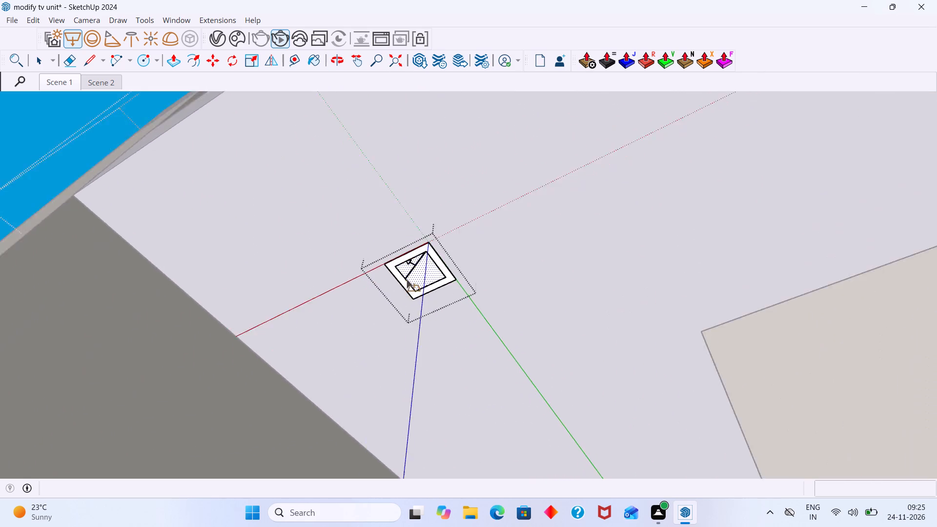
pyautogui.scroll(20, 407, 280)
pyautogui.scroll(16, 407, 280)
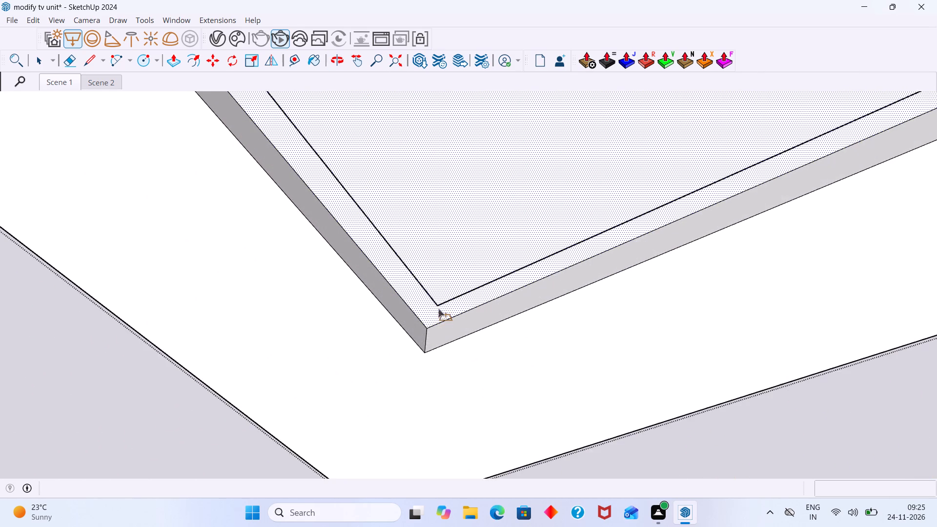
pyautogui.scroll(18, 438, 309)
pyautogui.middleClick(411, 334)
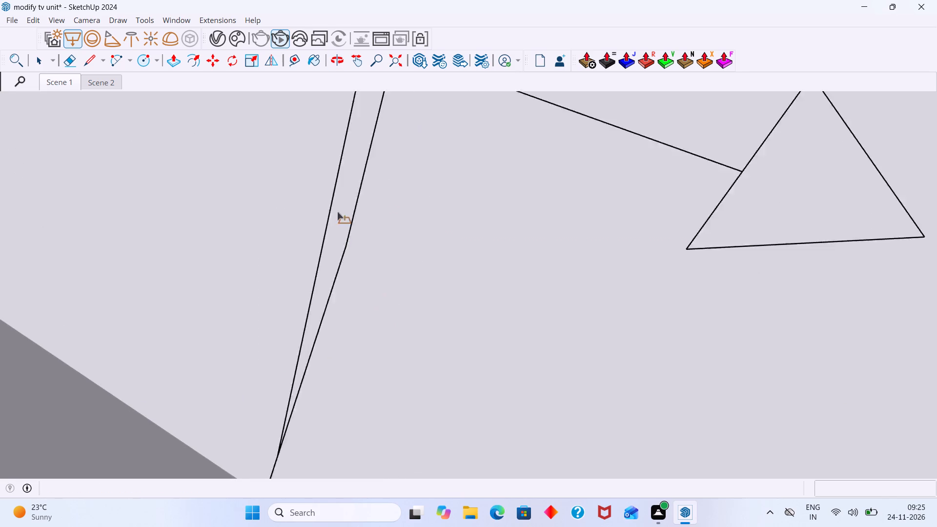
pyautogui.click(397, 55)
pyautogui.scroll(12, 416, 255)
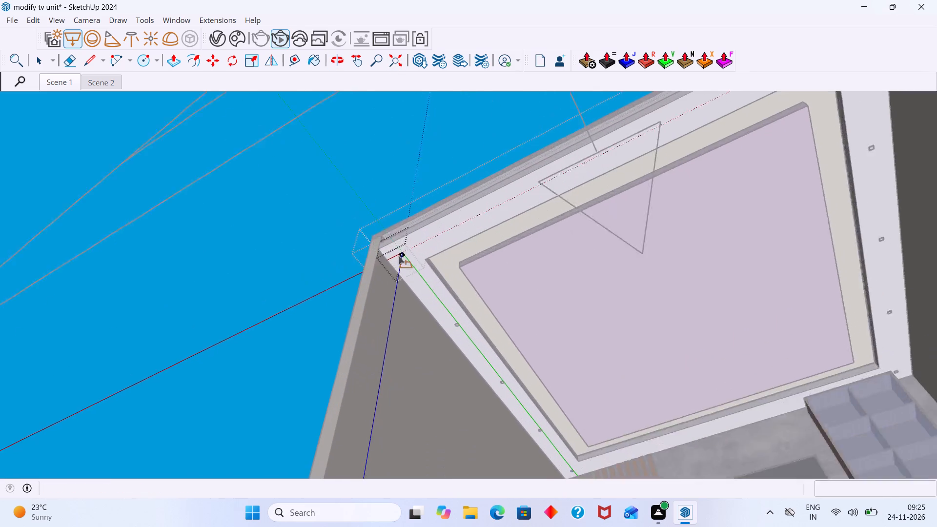
pyautogui.scroll(20, 398, 256)
pyautogui.scroll(12, 398, 256)
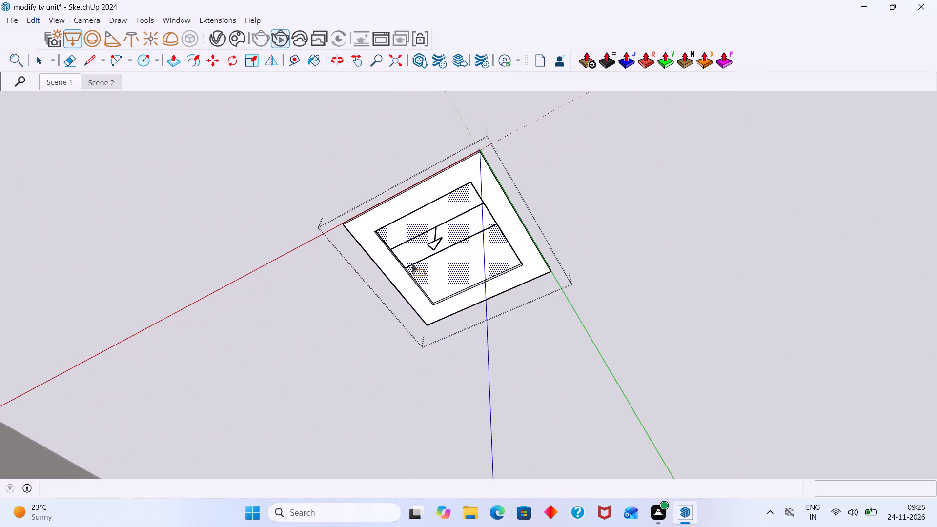
pyautogui.scroll(6, 424, 281)
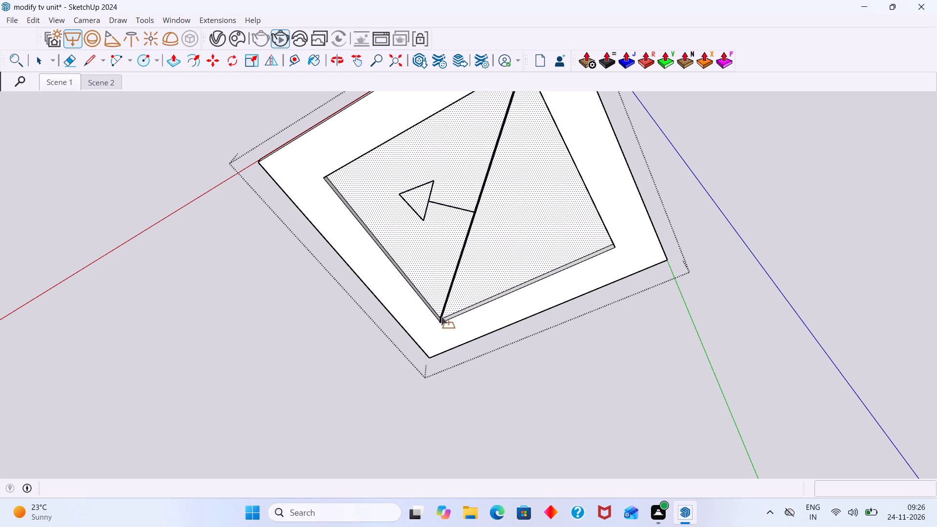
pyautogui.doubleClick(442, 315)
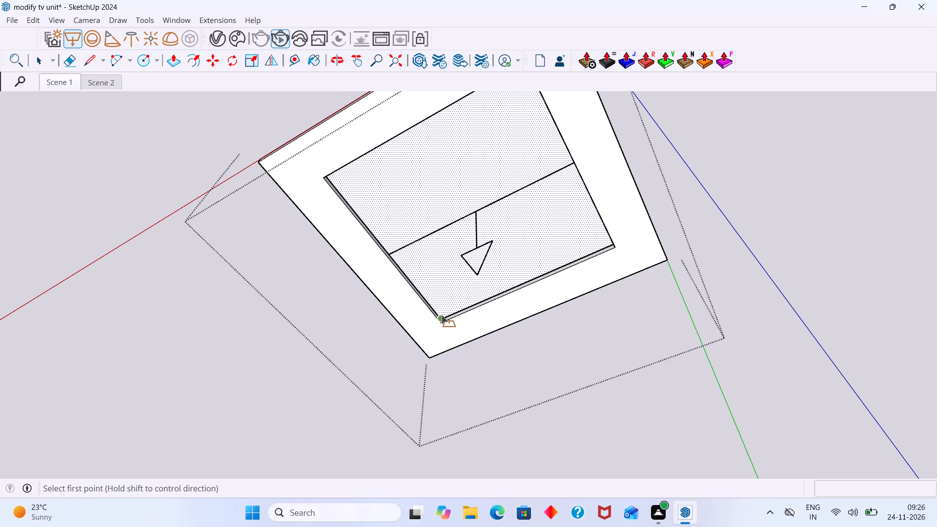
pyautogui.press('space')
# Close the spotlight's editing and return to the ceiling group.
pyautogui.scroll(-7, 462, 283)
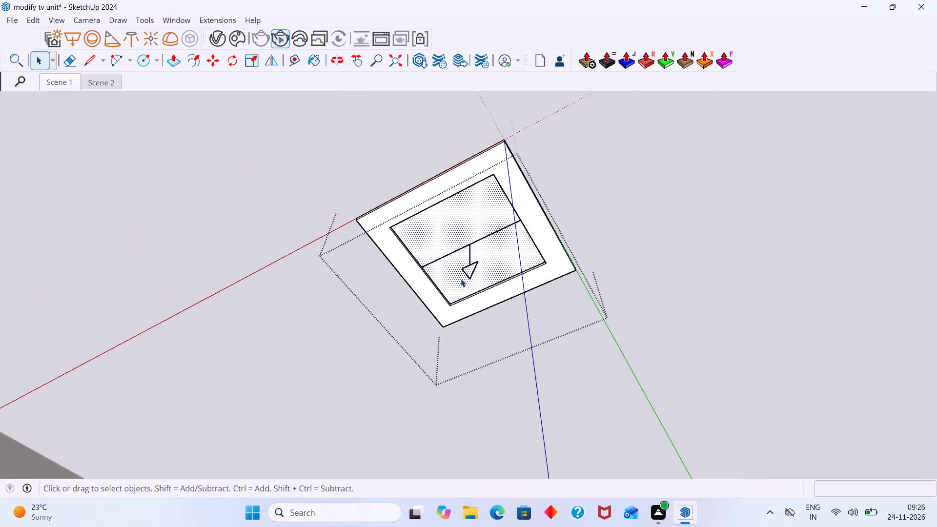
pyautogui.scroll(-20, 461, 279)
pyautogui.scroll(-12, 461, 279)
pyautogui.scroll(-2, 508, 300)
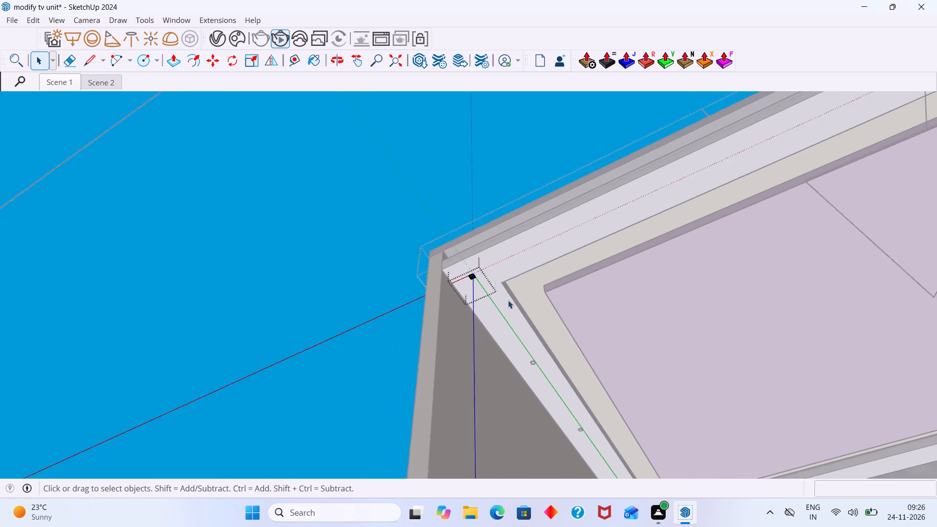
pyautogui.scroll(-6, 508, 300)
pyautogui.click(194, 250)
# Examine the new rectangle light in its spotlight, the neighbouring ceiling spotlights and the room as a whole.
pyautogui.scroll(6, 501, 325)
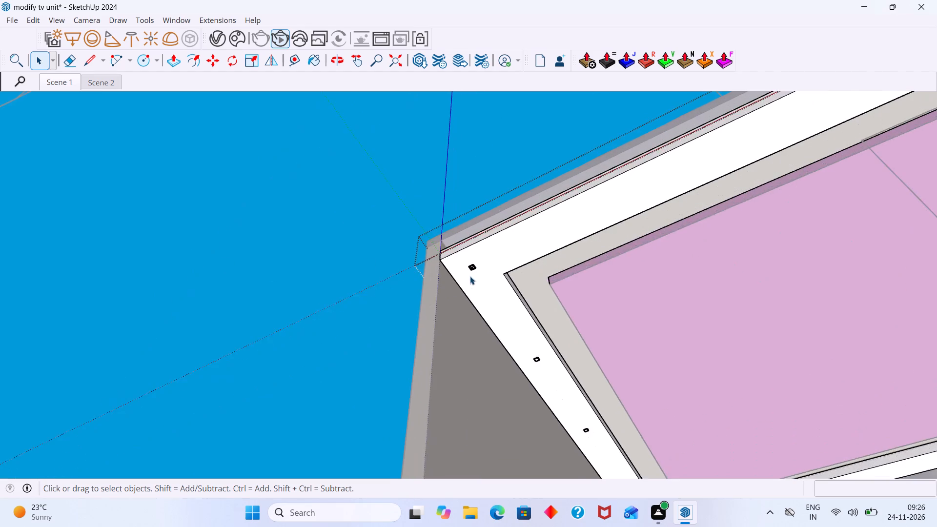
pyautogui.scroll(20, 470, 276)
pyautogui.scroll(5, 470, 276)
pyautogui.scroll(-9, 490, 267)
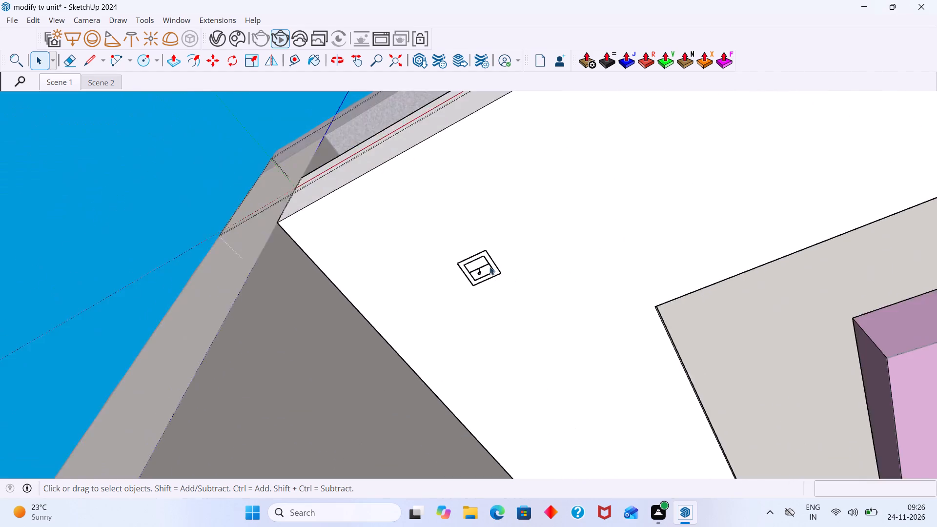
pyautogui.scroll(-20, 489, 266)
pyautogui.scroll(-6, 489, 266)
pyautogui.scroll(17, 489, 270)
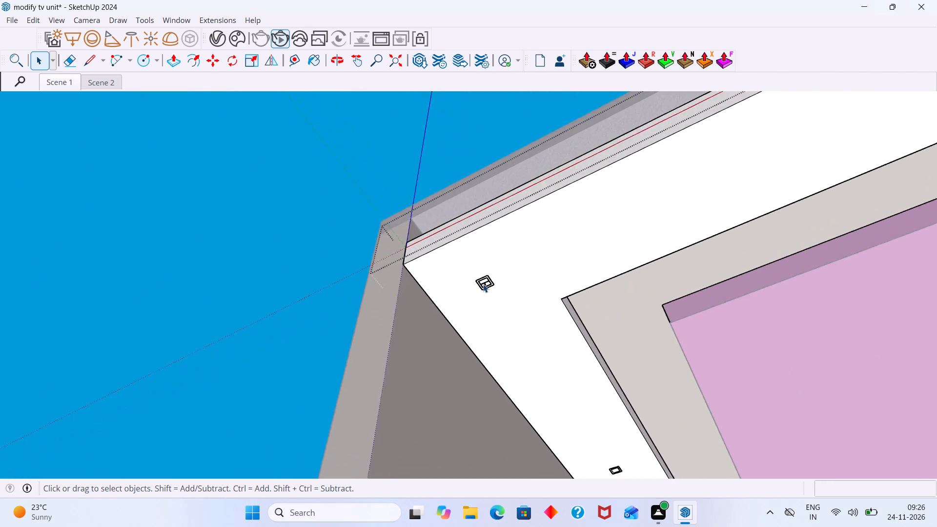
pyautogui.scroll(7, 483, 284)
pyautogui.scroll(-8, 407, 207)
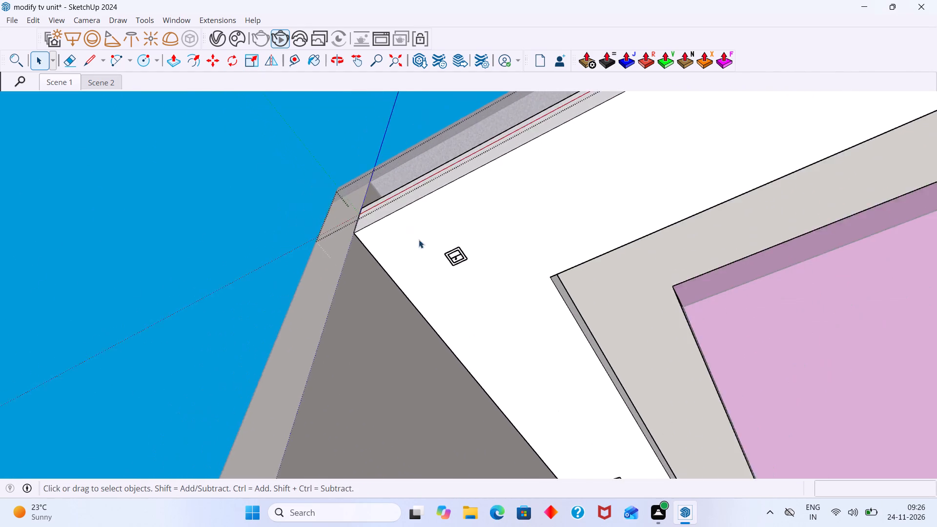
pyautogui.scroll(-20, 419, 240)
pyautogui.scroll(-2, 419, 240)
pyautogui.scroll(1, 476, 252)
pyautogui.moveTo(476, 252); pyautogui.dragTo(533, 428, button='middle')
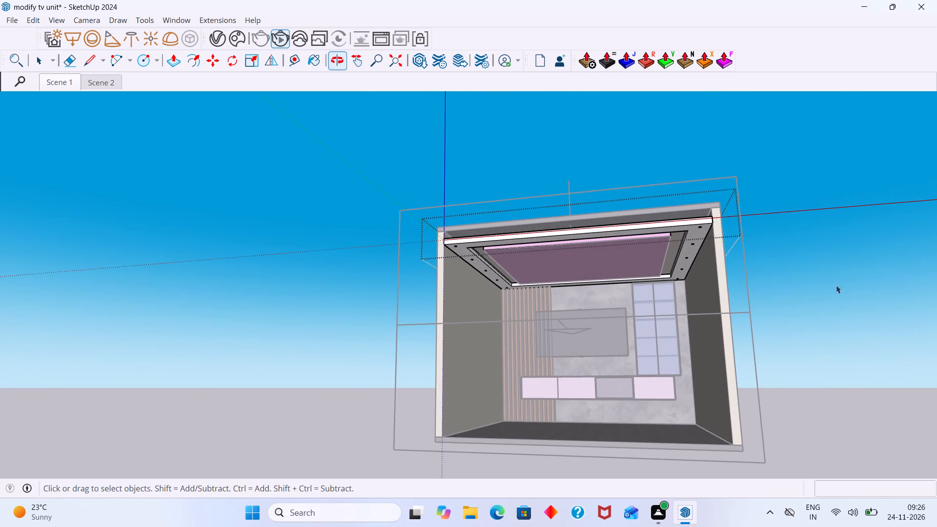
# Leave the ceiling group and run an interactive V-Ray render framed on the slatted-panel-side spotlight nearest the room's open front.
pyautogui.click(829, 278)
pyautogui.scroll(19, 453, 271)
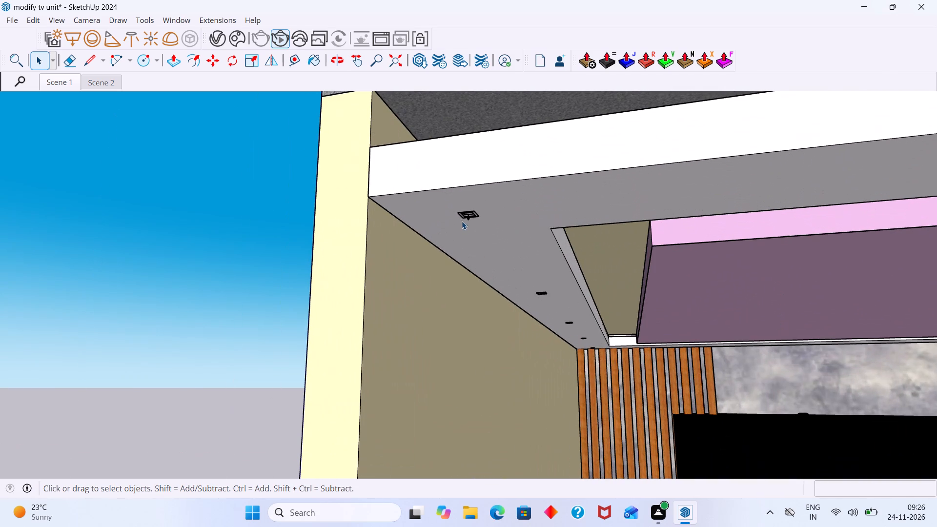
pyautogui.doubleClick(282, 36)
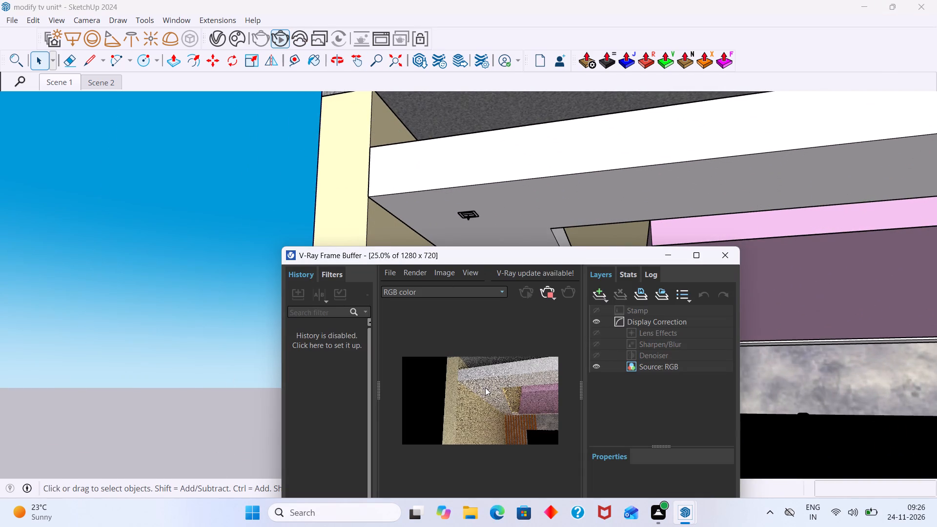
pyautogui.scroll(5, 481, 385)
pyautogui.scroll(-3, 480, 376)
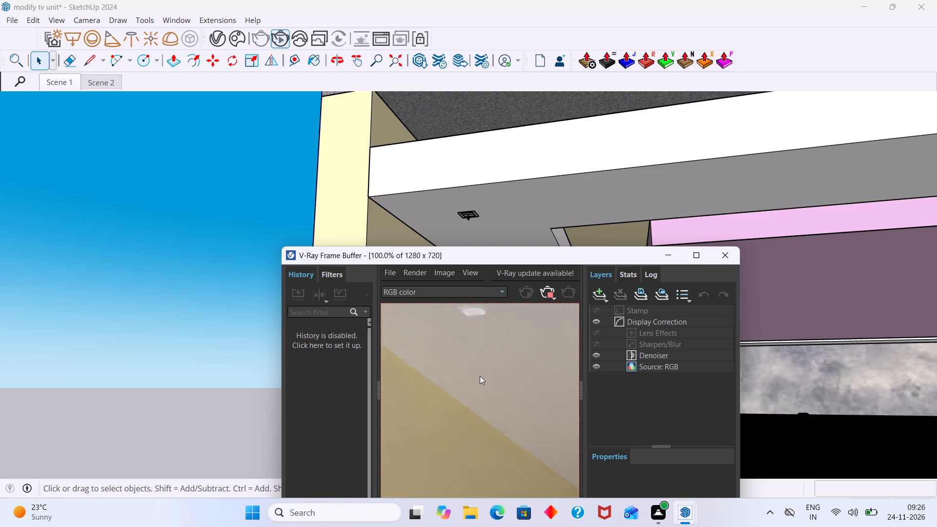
pyautogui.scroll(-1, 481, 351)
pyautogui.moveTo(517, 260); pyautogui.dragTo(118, 179)
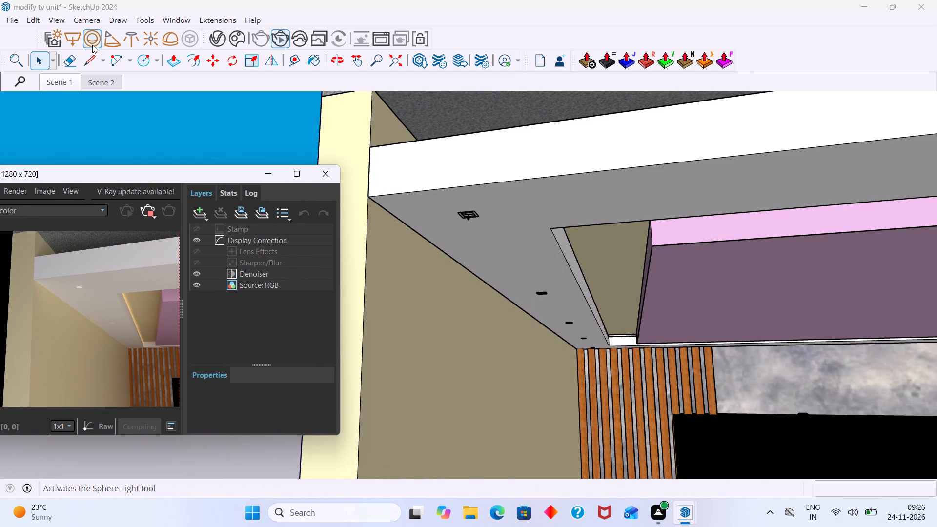
# Make the spotlight's rectangle light, Rectangle Light#1, invisible in the V-Ray Asset Editor's light options.
pyautogui.click(221, 41)
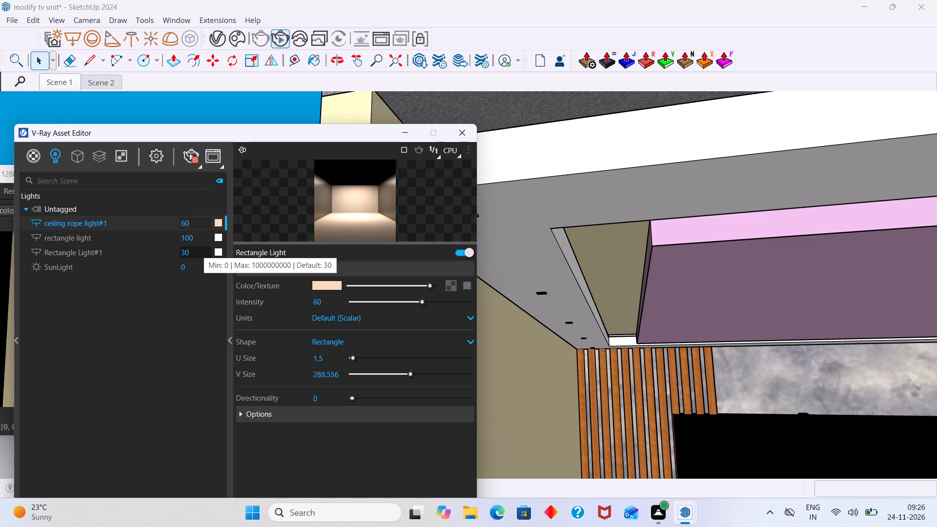
pyautogui.click(266, 413)
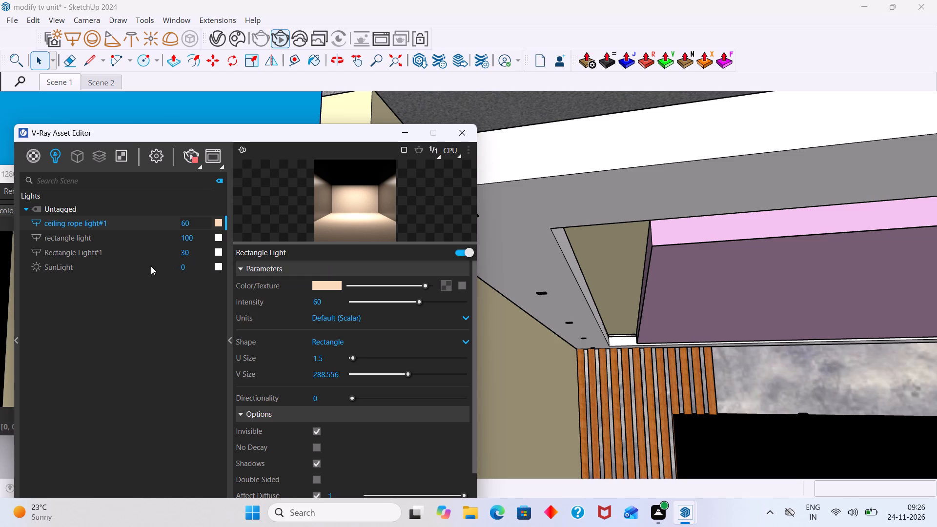
pyautogui.click(135, 251)
pyautogui.click(285, 417)
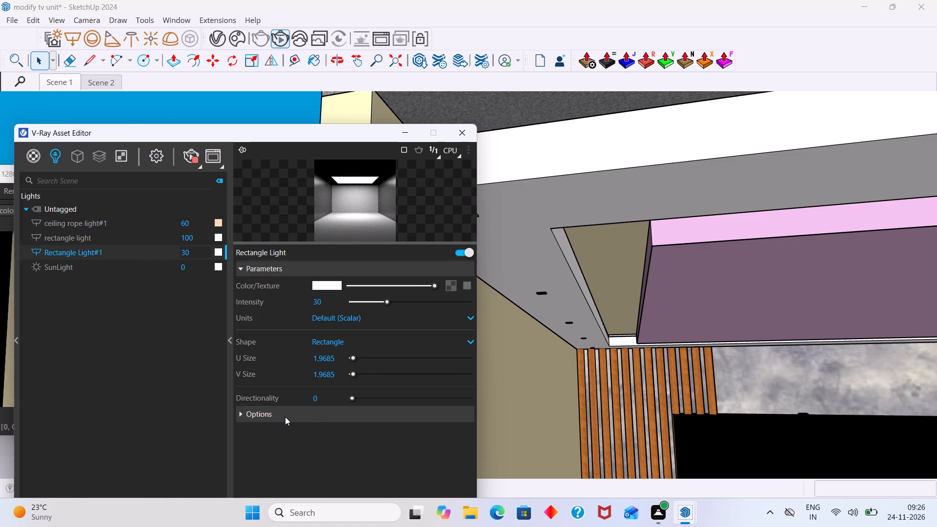
pyautogui.click(315, 431)
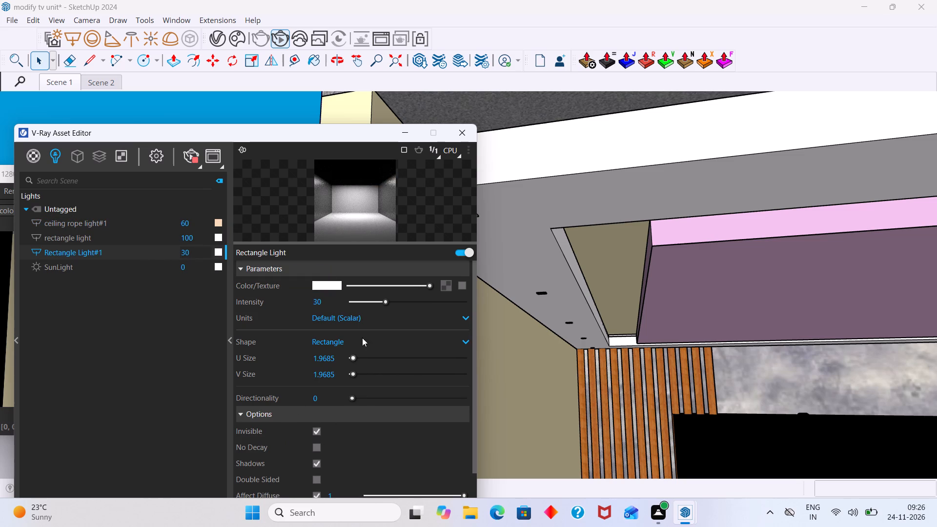
# Restart the interactive render with more of the room in view and examine the slatted-panel-side spotlights in it.
pyautogui.scroll(-2, 569, 253)
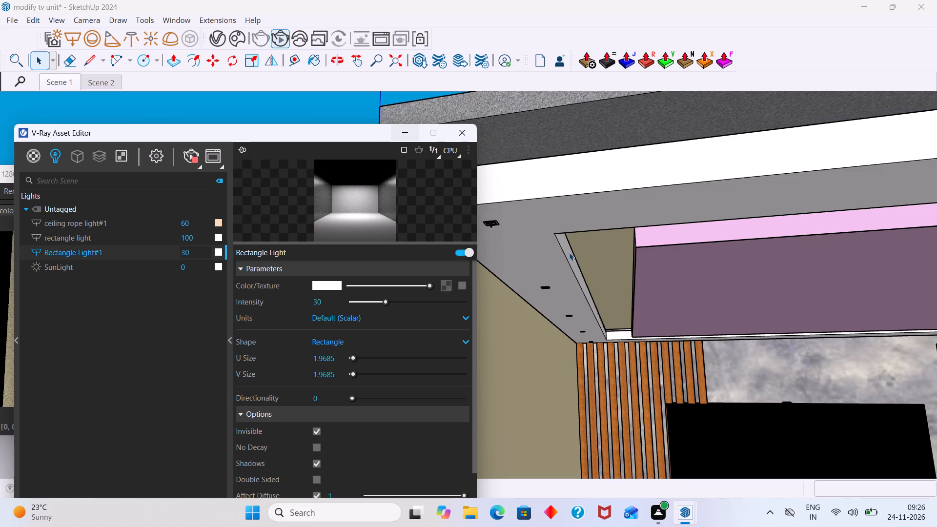
pyautogui.scroll(-8, 569, 252)
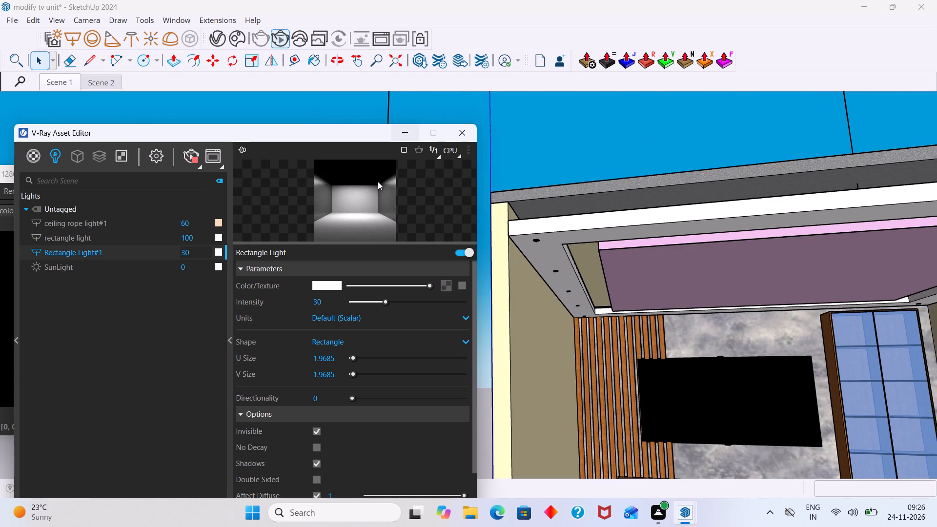
pyautogui.doubleClick(278, 42)
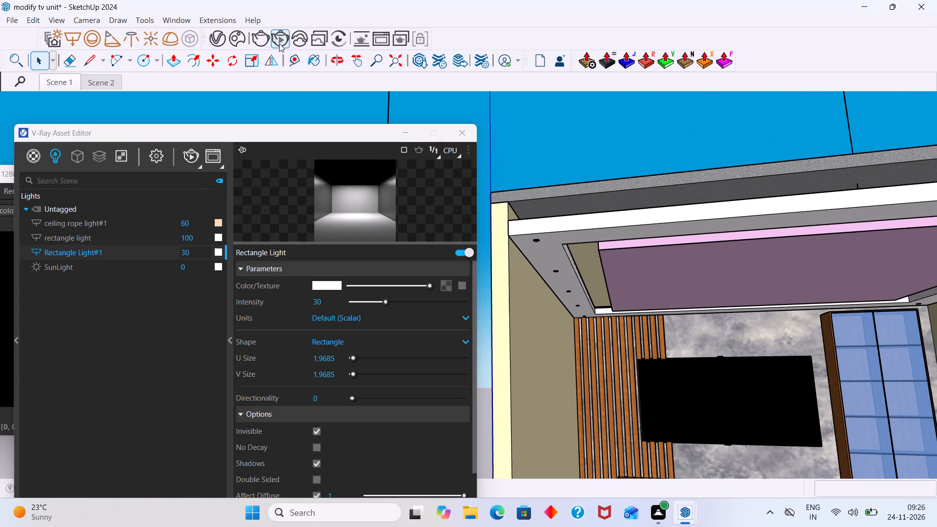
pyautogui.doubleClick(281, 43)
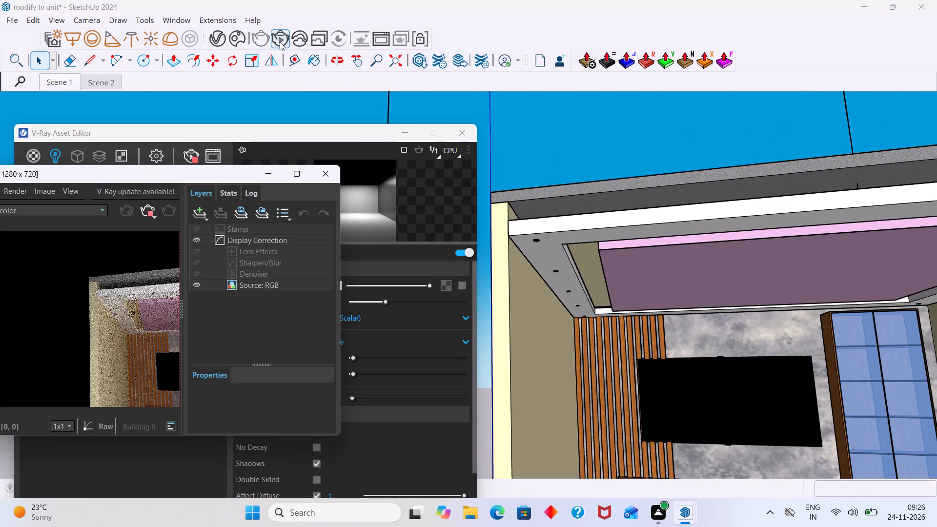
pyautogui.scroll(1, 110, 309)
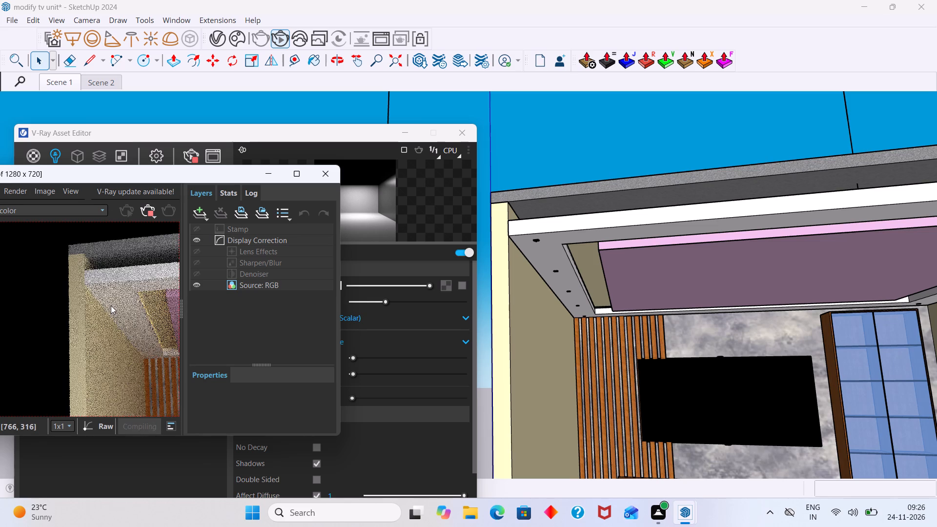
pyautogui.scroll(-1, 121, 300)
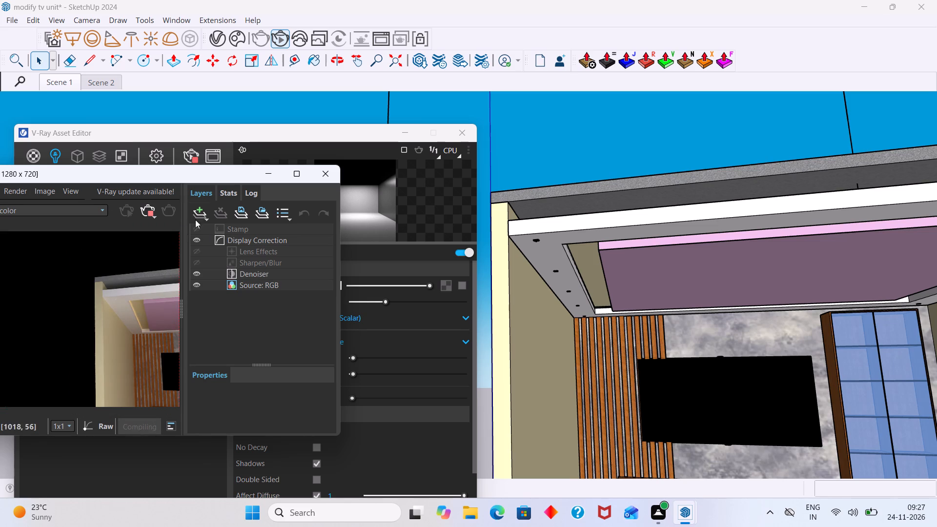
# Examine the ceiling spotlights along both the slatted-panel side and the glass-cabinet side of the room.
pyautogui.moveTo(567, 244); pyautogui.dragTo(560, 212, button='middle')
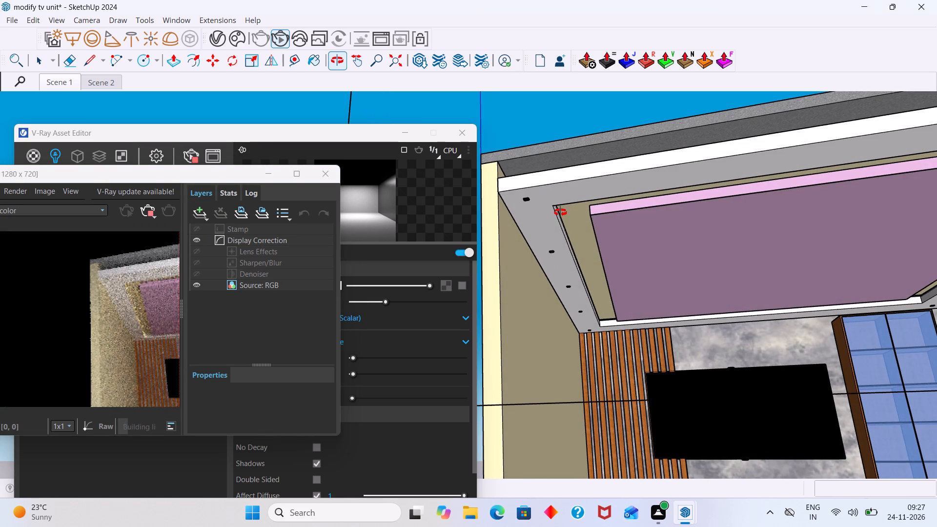
pyautogui.moveTo(560, 212); pyautogui.dragTo(560, 192, button='middle')
pyautogui.scroll(6, 628, 292)
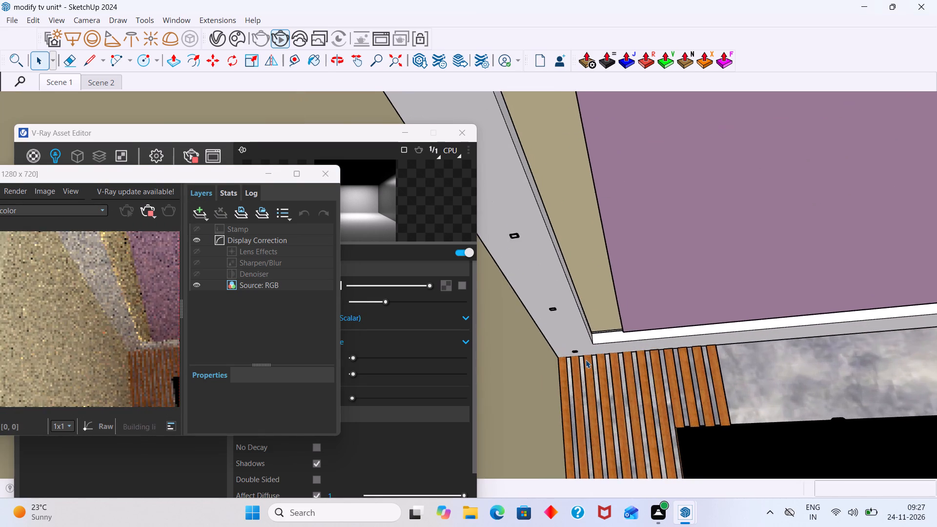
pyautogui.scroll(13, 586, 360)
pyautogui.scroll(-11, 566, 349)
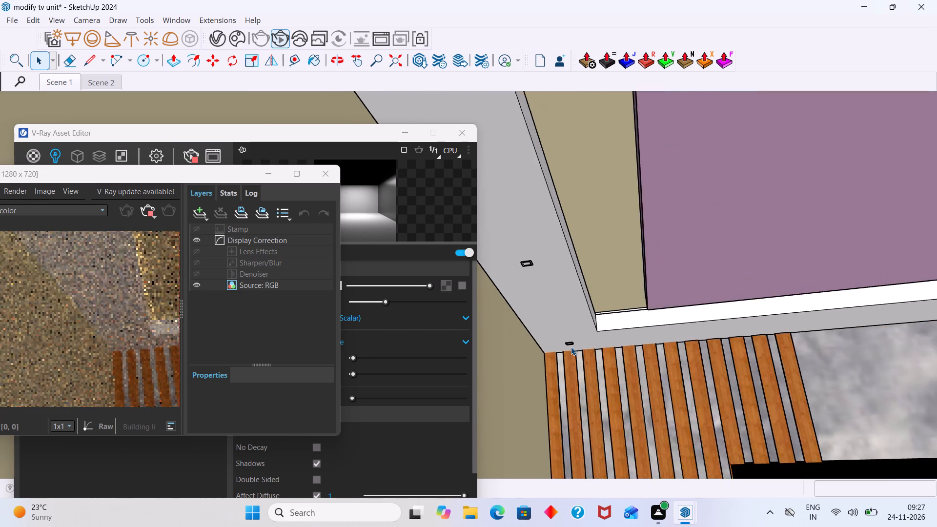
pyautogui.scroll(-11, 571, 347)
pyautogui.scroll(2, 837, 346)
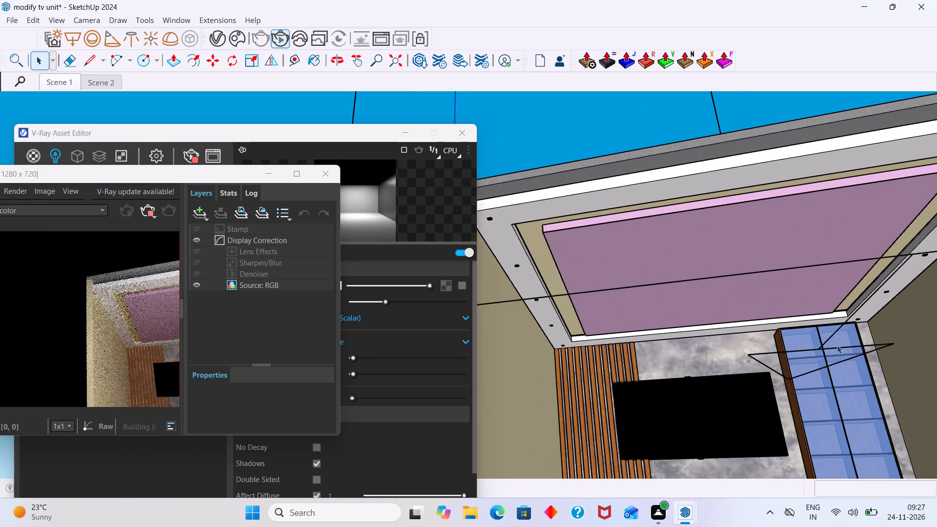
pyautogui.scroll(-2, 839, 336)
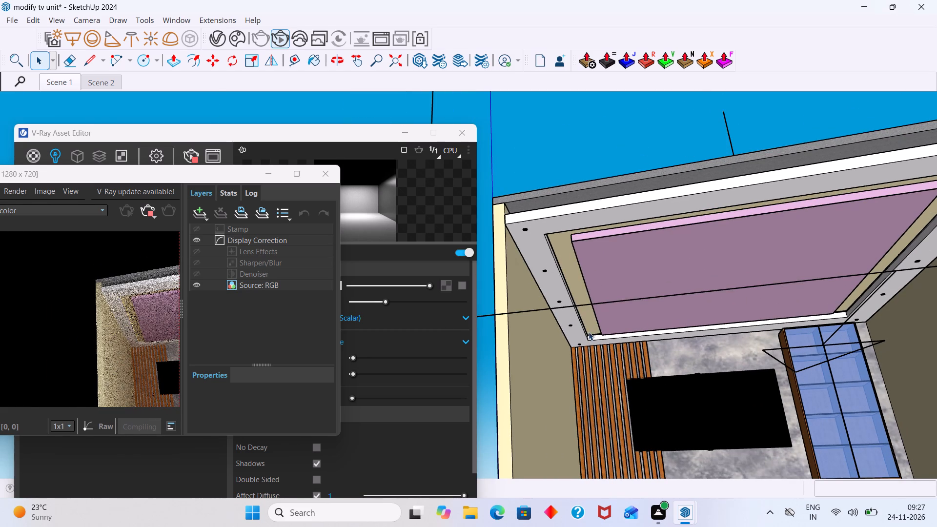
pyautogui.scroll(20, 561, 354)
pyautogui.scroll(2, 561, 354)
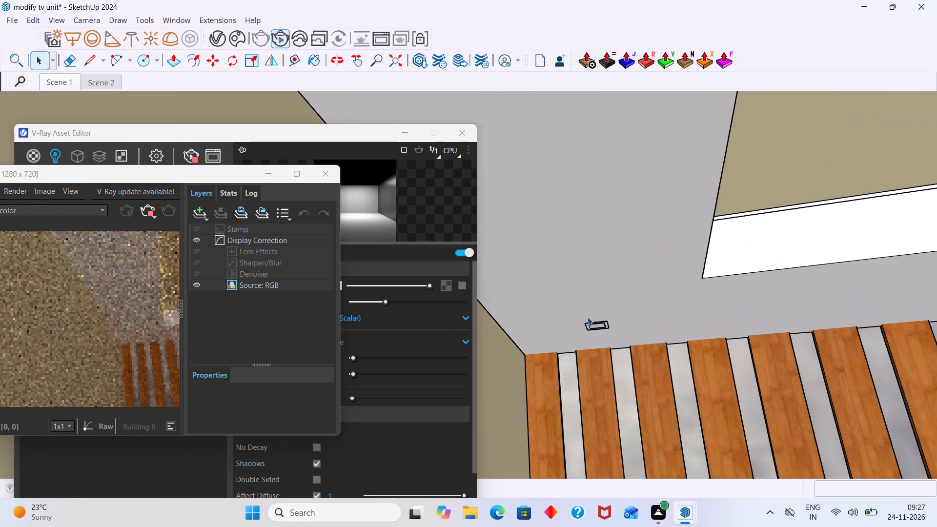
pyautogui.scroll(2, 588, 317)
pyautogui.scroll(-20, 588, 316)
pyautogui.scroll(-5, 588, 316)
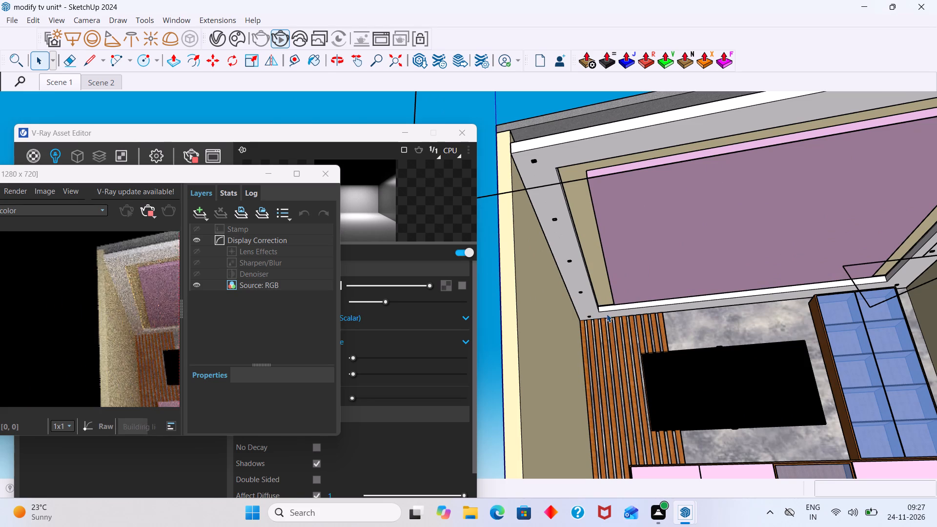
pyautogui.moveTo(607, 314); pyautogui.dragTo(440, 312, button='middle')
pyautogui.moveTo(593, 278); pyautogui.dragTo(580, 367, button='middle')
pyautogui.scroll(2, 740, 263)
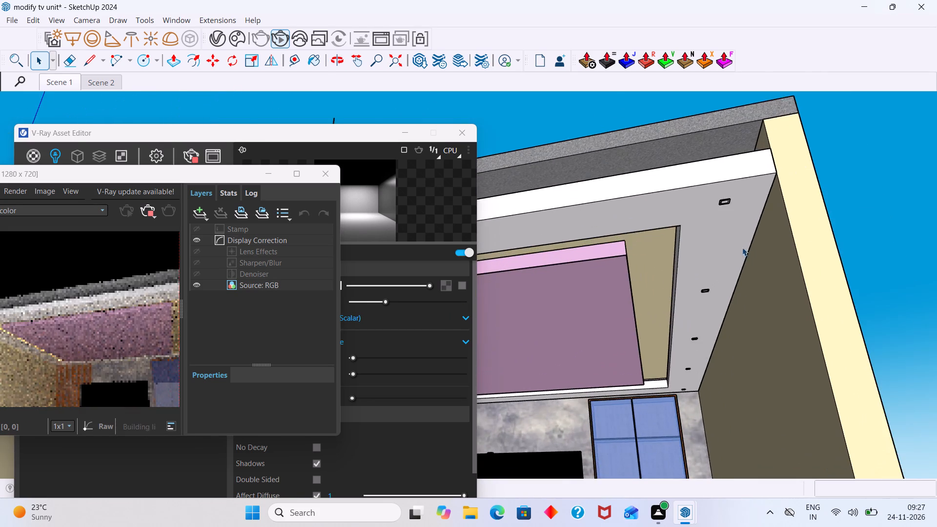
pyautogui.scroll(13, 742, 247)
pyautogui.scroll(-6, 724, 224)
pyautogui.scroll(4, 711, 428)
pyautogui.keyDown('shift'); pyautogui.moveTo(710, 426); pyautogui.dragTo(708, 387, button='middle'); pyautogui.keyUp('shift')
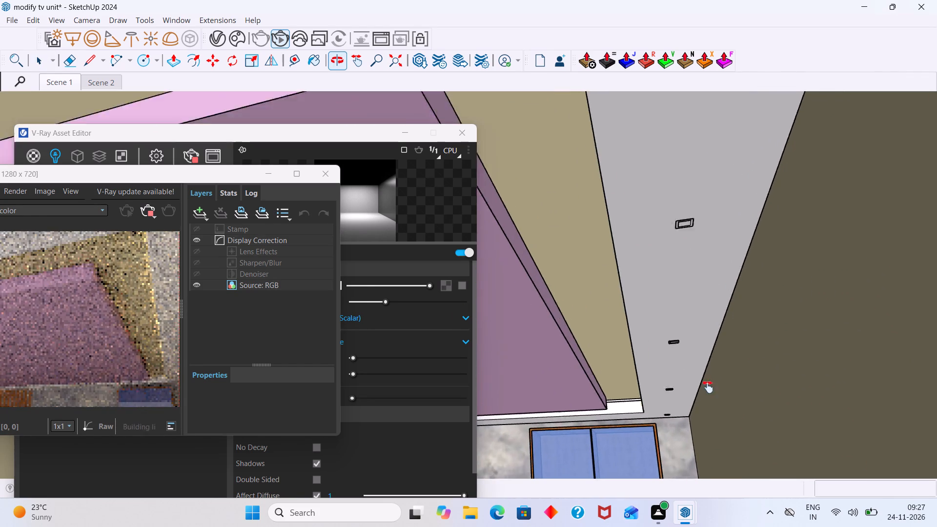
pyautogui.keyDown('shift'); pyautogui.moveTo(708, 387); pyautogui.dragTo(710, 323, button='middle'); pyautogui.keyUp('shift')
pyautogui.scroll(4, 679, 331)
pyautogui.scroll(-1, 678, 329)
pyautogui.scroll(6, 674, 332)
pyautogui.scroll(-17, 672, 345)
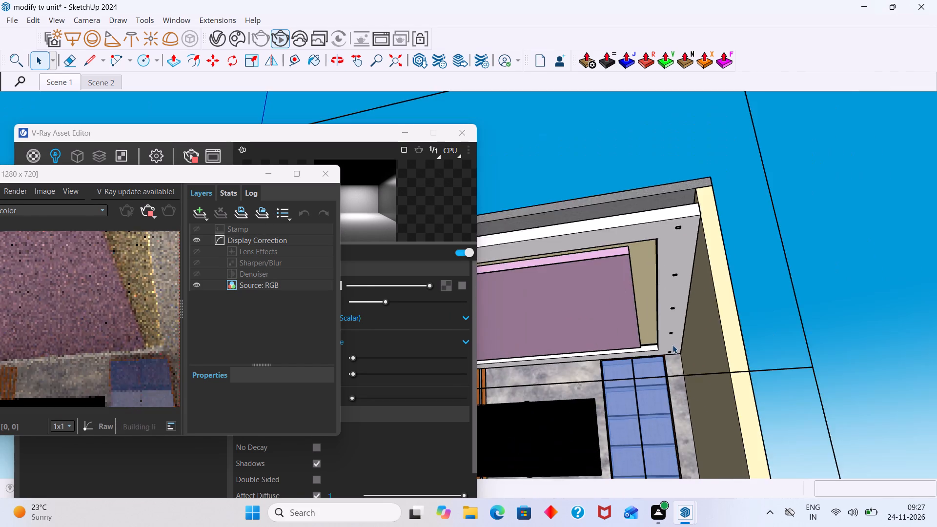
pyautogui.scroll(-7, 672, 345)
pyautogui.moveTo(673, 348); pyautogui.dragTo(797, 318, button='middle')
# Inspect the light-fitted spotlight near the room's open front up close in both the model and the interactive render.
pyautogui.scroll(10, 608, 308)
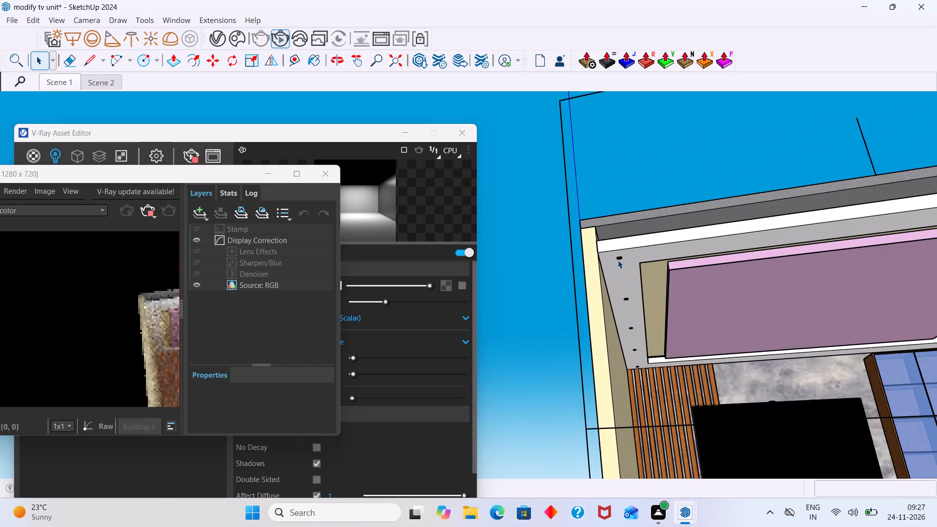
pyautogui.scroll(19, 618, 260)
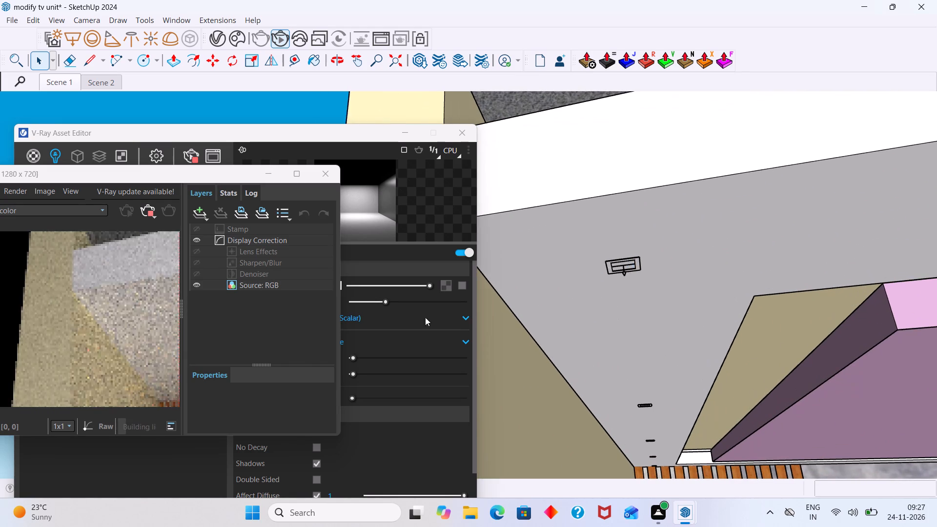
pyautogui.scroll(-3, 164, 325)
pyautogui.scroll(3, 79, 324)
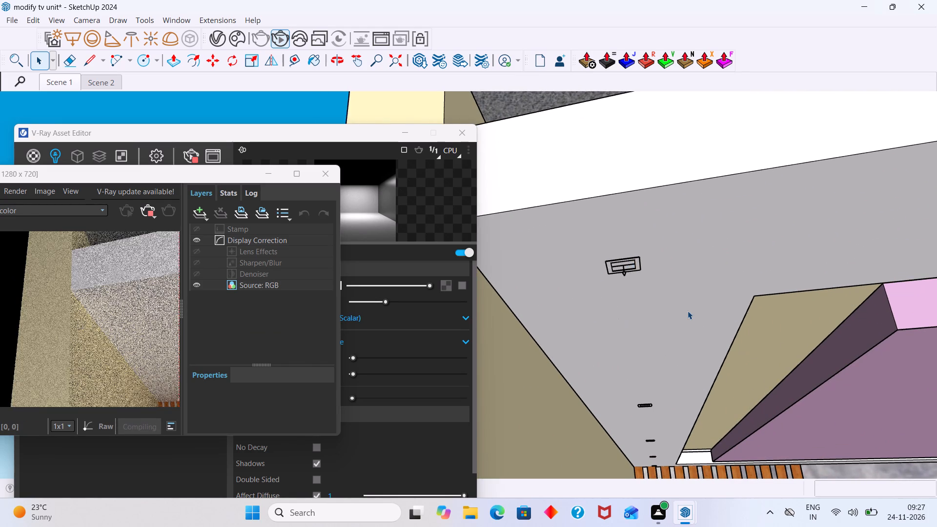
pyautogui.scroll(-5, 688, 311)
pyautogui.moveTo(146, 339); pyautogui.dragTo(70, 356, button='middle')
pyautogui.scroll(2, 95, 321)
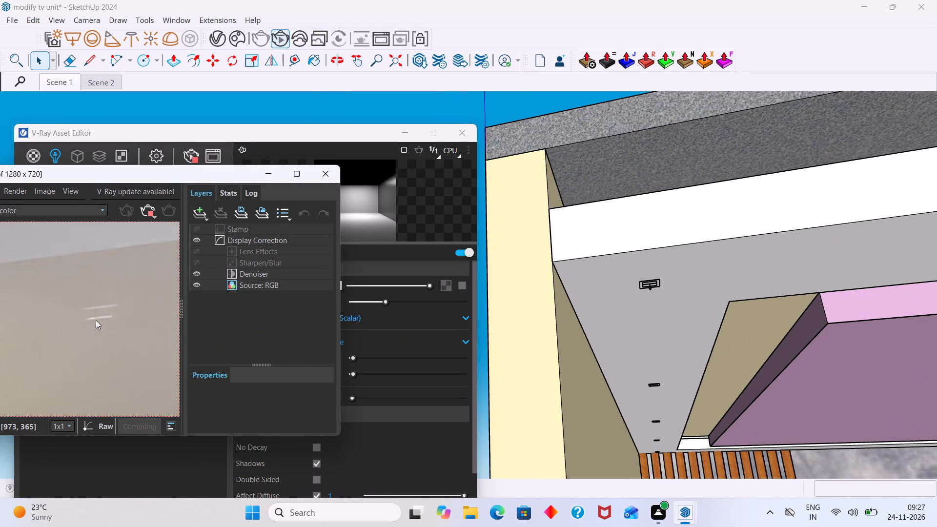
pyautogui.scroll(2, 96, 320)
pyautogui.scroll(-3, 96, 320)
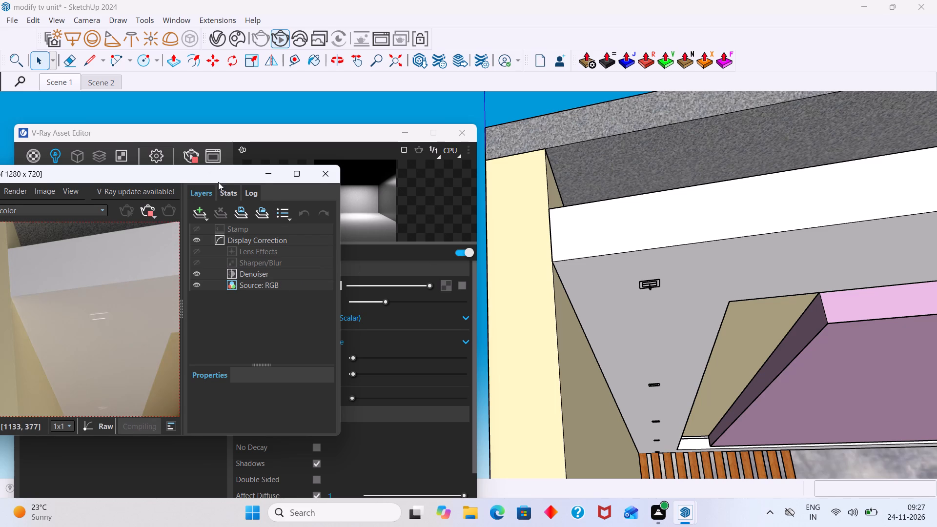
# Move the render window clear of the light list and set the ceiling rope light#1 intensity to 0.
pyautogui.moveTo(222, 178); pyautogui.dragTo(710, 81)
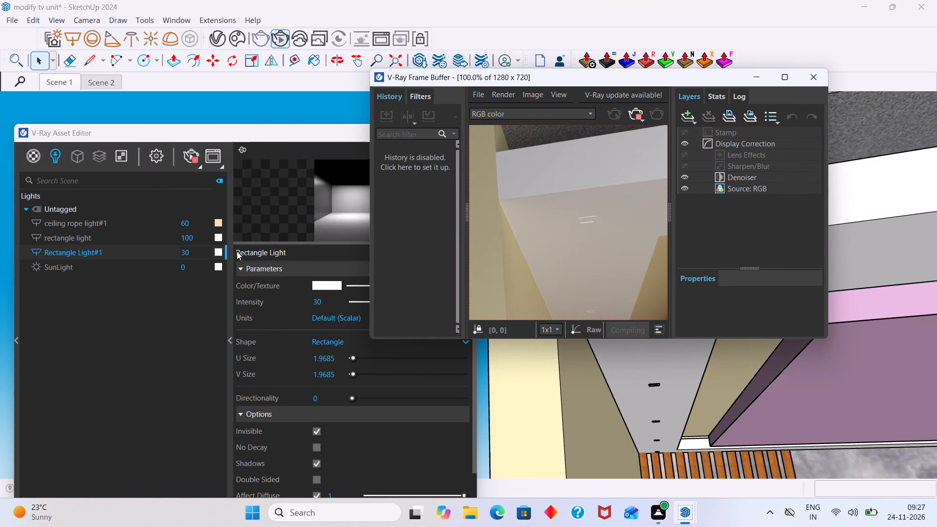
pyautogui.click(190, 222)
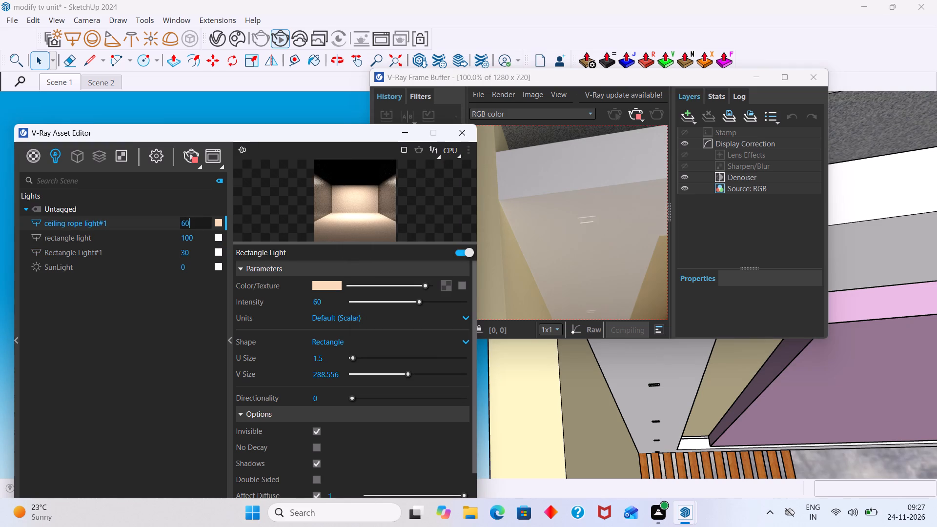
pyautogui.press('BackSpace')
pyautogui.press('BackSpace')
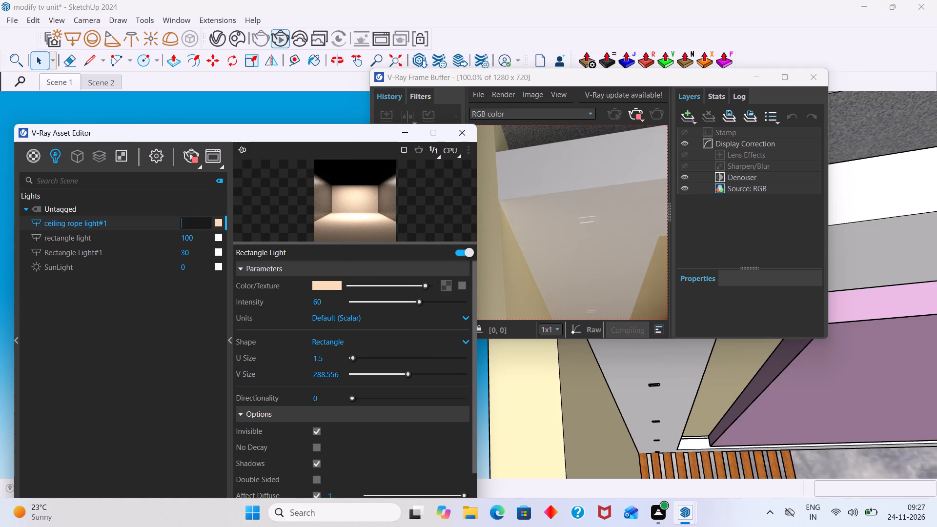
pyautogui.press('0')
# Set the intensity of the large room light named "rectangle light" to 0.
pyautogui.click(195, 238)
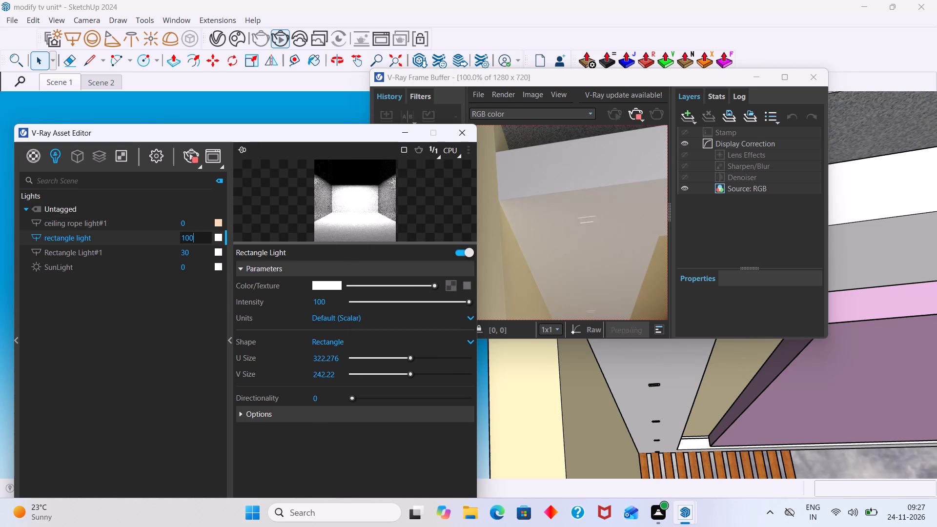
pyautogui.press('BackSpace')
pyautogui.press('BackSpace')
pyautogui.press('BackSpace')
pyautogui.press('BackSpace')
pyautogui.press('BackSpace')
pyautogui.press('BackSpace')
pyautogui.press('BackSpace')
pyautogui.press('BackSpace')
pyautogui.press('BackSpace')
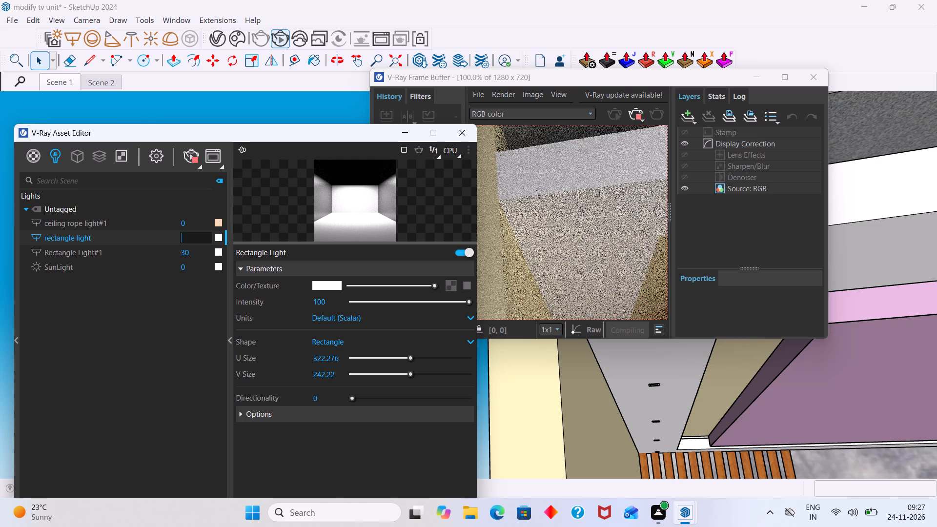
pyautogui.press('0')
pyautogui.press('Return')
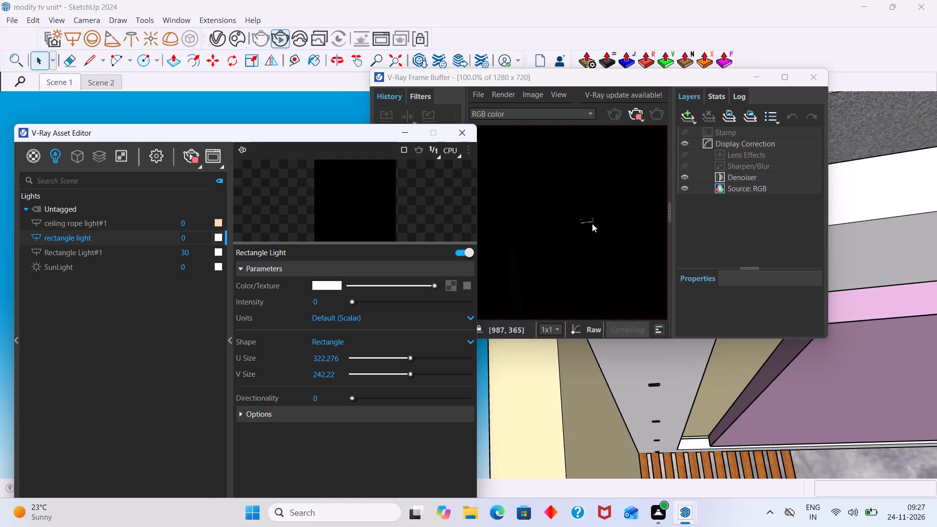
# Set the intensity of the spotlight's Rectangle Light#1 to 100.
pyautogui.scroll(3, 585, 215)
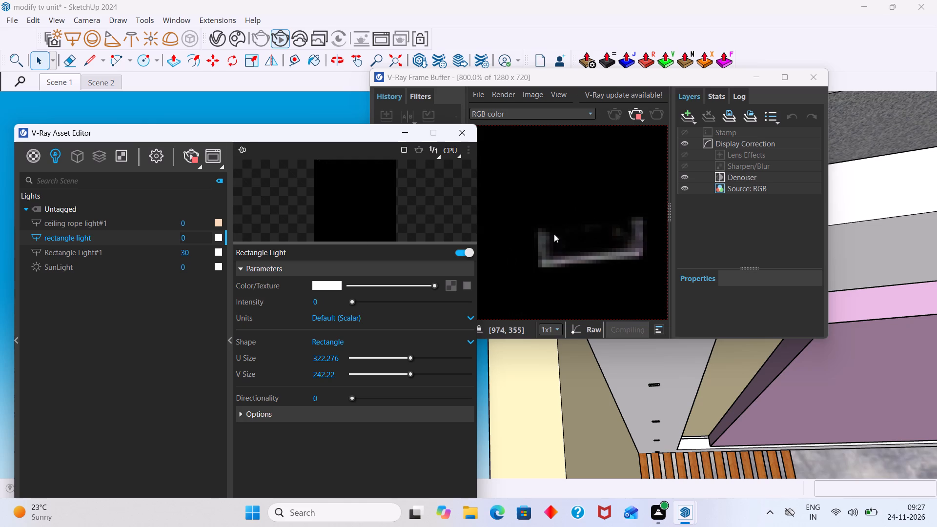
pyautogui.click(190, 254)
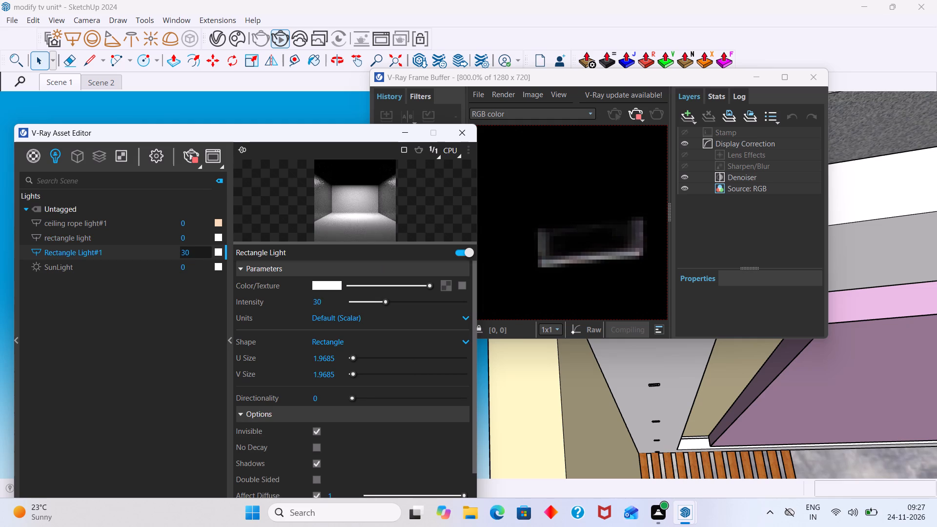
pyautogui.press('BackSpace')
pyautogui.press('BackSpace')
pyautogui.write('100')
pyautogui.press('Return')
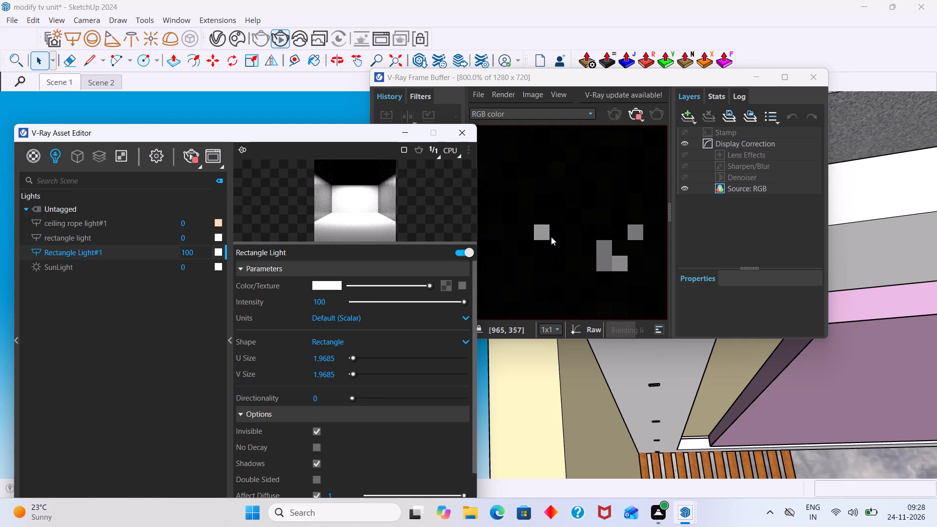
# Restart the interactive render and examine the ceiling spotlight's glow up close.
pyautogui.scroll(-1, 587, 261)
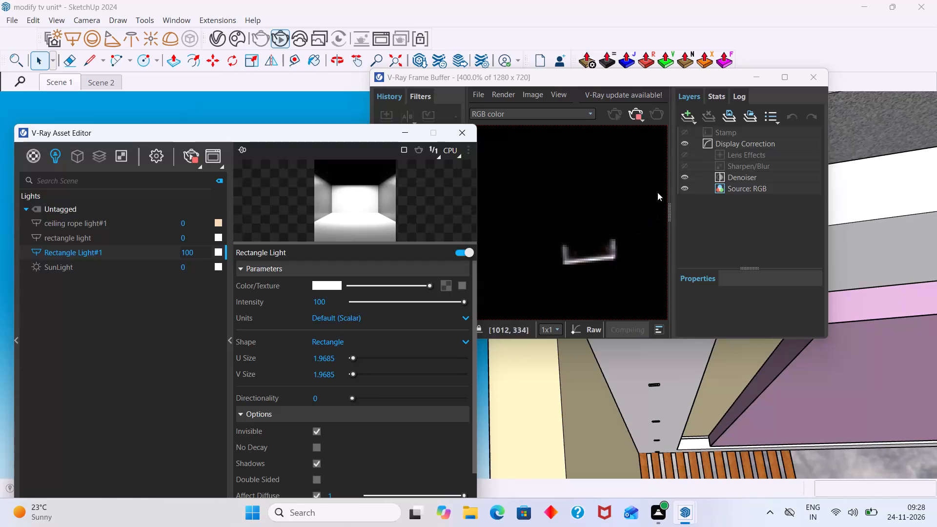
pyautogui.click(638, 109)
pyautogui.click(615, 111)
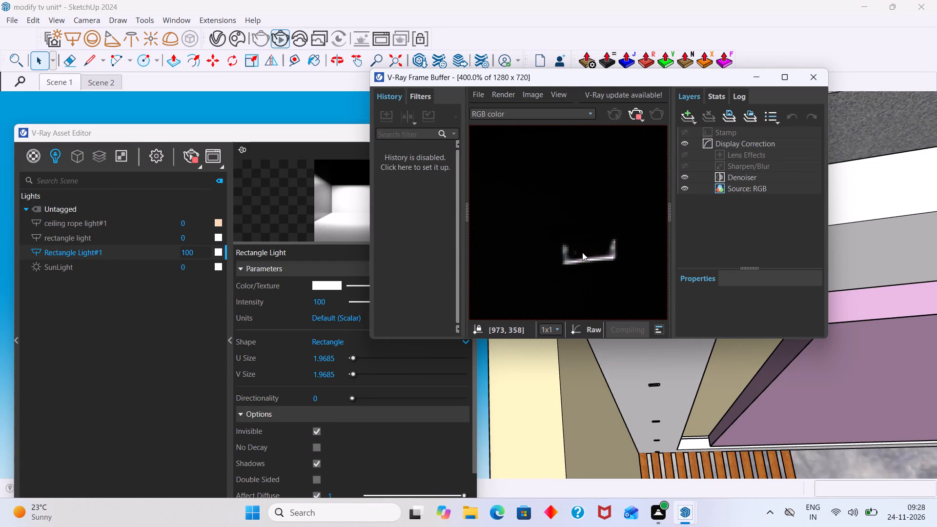
pyautogui.scroll(1, 569, 247)
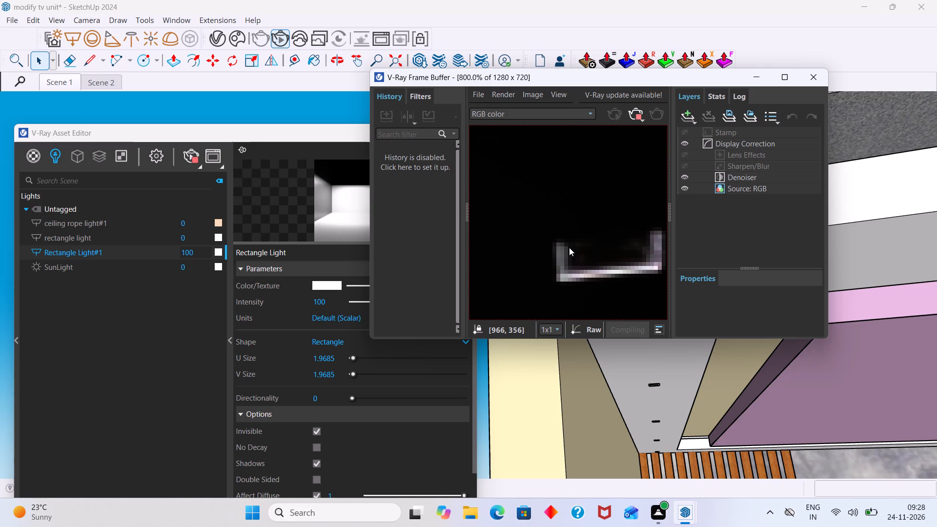
pyautogui.scroll(-2, 569, 247)
pyautogui.scroll(2, 579, 243)
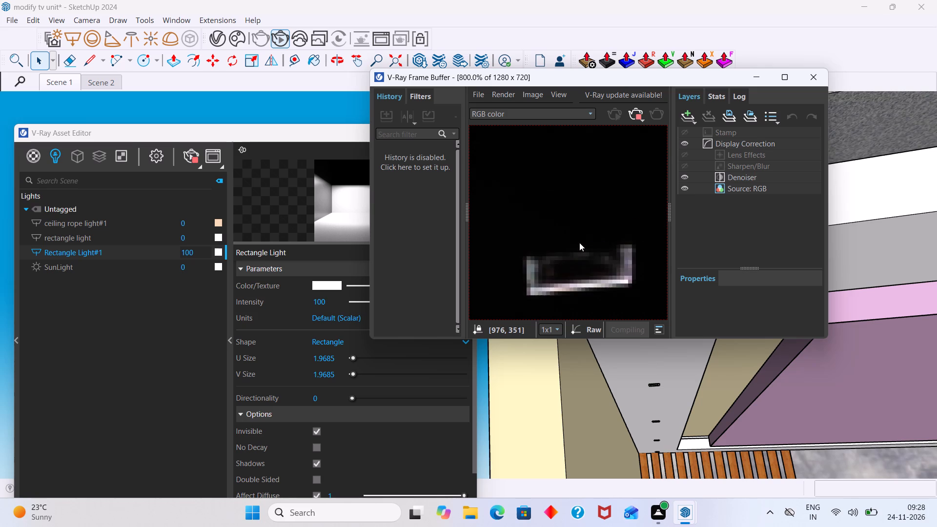
pyautogui.scroll(-1, 579, 243)
# Set the intensity of Rectangle Light#1 to 150.
pyautogui.click(200, 251)
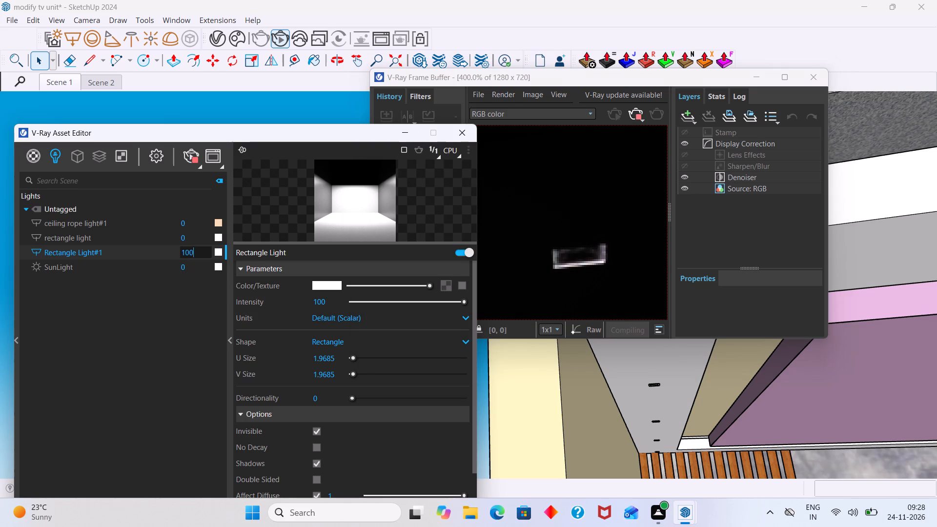
pyautogui.press('BackSpace')
pyautogui.press('BackSpace')
pyautogui.write('50')
pyautogui.press('Return')
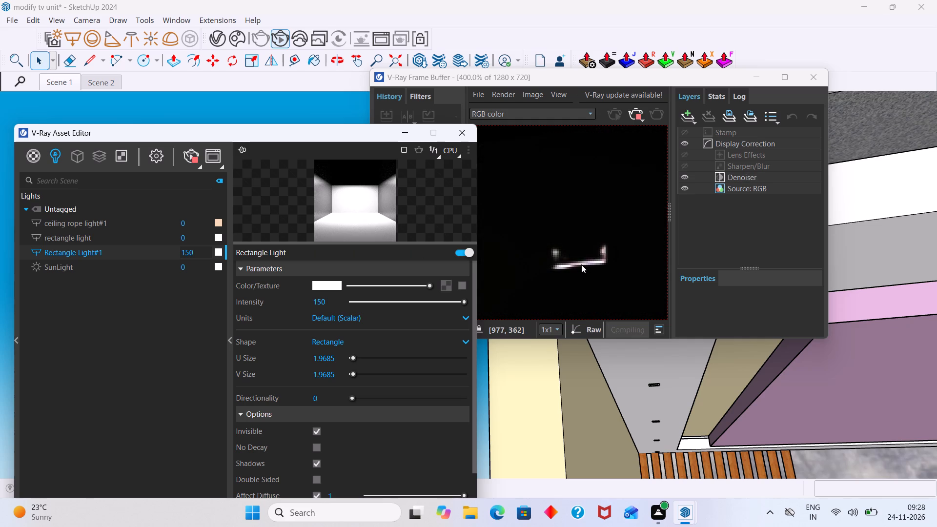
# Inspect the spotlight in the interactive render from a changed viewing angle, and close the light settings and render windows.
pyautogui.moveTo(642, 364); pyautogui.dragTo(645, 407, button='middle')
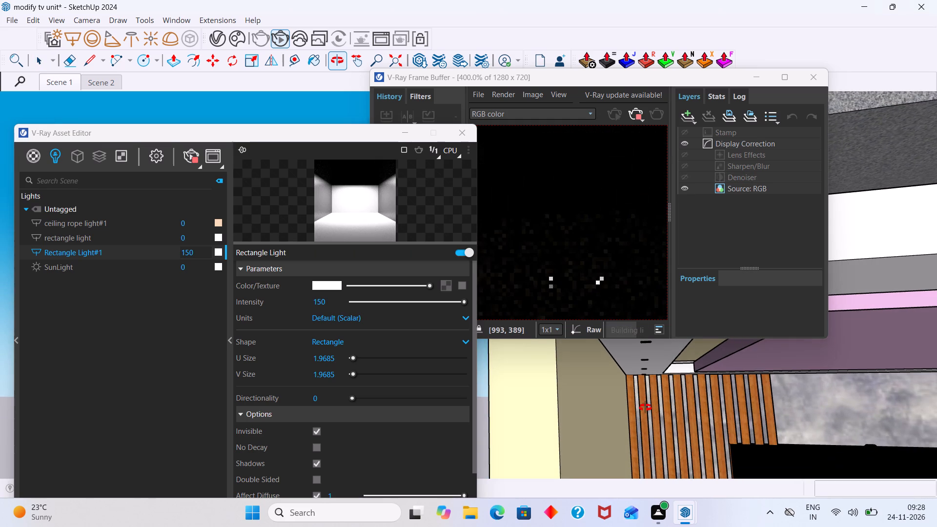
pyautogui.moveTo(645, 407); pyautogui.dragTo(646, 405, button='middle')
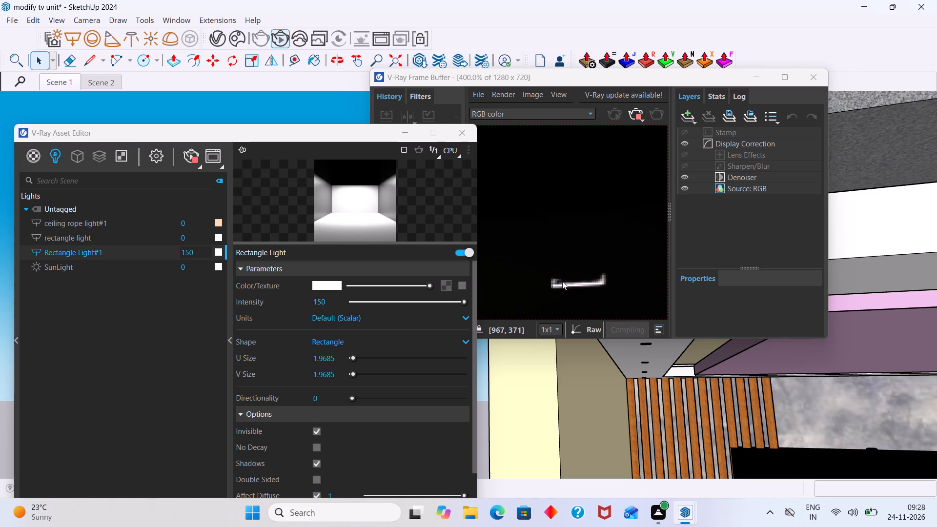
pyautogui.scroll(2, 562, 281)
pyautogui.scroll(-4, 562, 281)
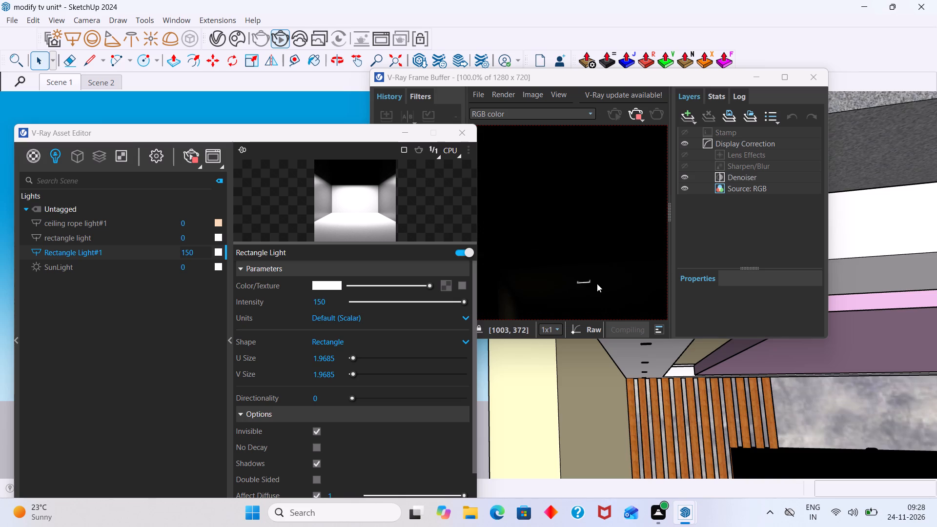
pyautogui.scroll(1, 587, 289)
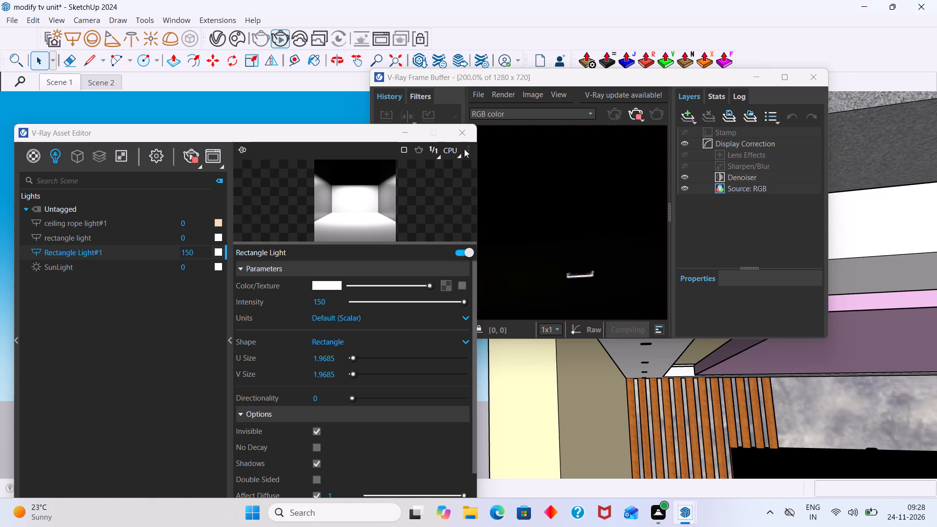
pyautogui.click(464, 134)
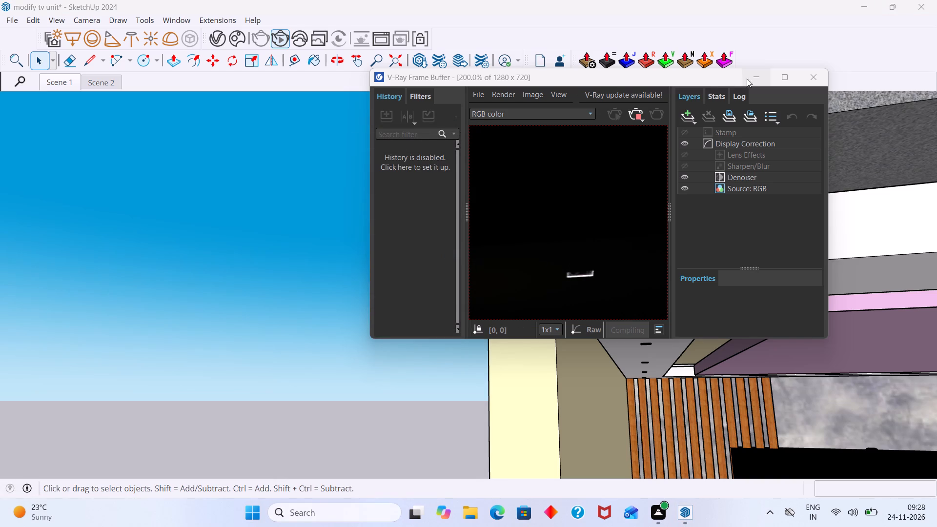
pyautogui.click(817, 77)
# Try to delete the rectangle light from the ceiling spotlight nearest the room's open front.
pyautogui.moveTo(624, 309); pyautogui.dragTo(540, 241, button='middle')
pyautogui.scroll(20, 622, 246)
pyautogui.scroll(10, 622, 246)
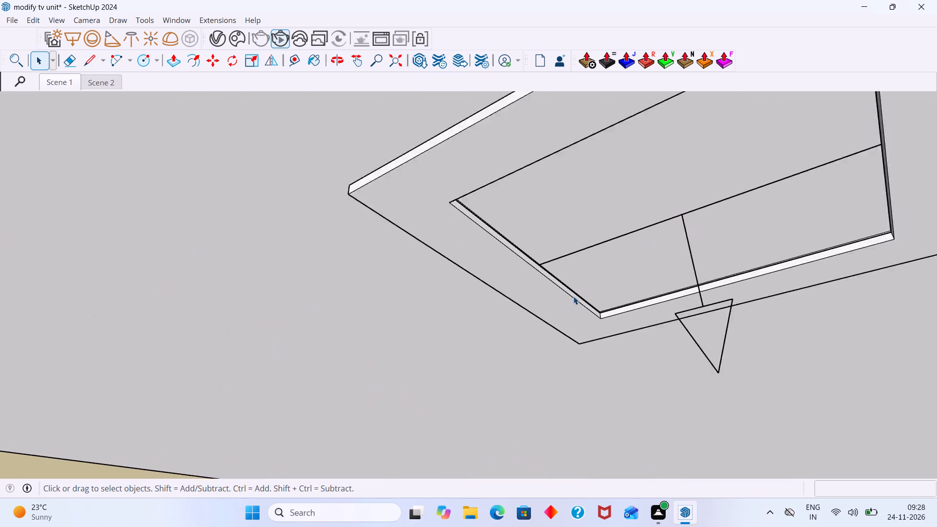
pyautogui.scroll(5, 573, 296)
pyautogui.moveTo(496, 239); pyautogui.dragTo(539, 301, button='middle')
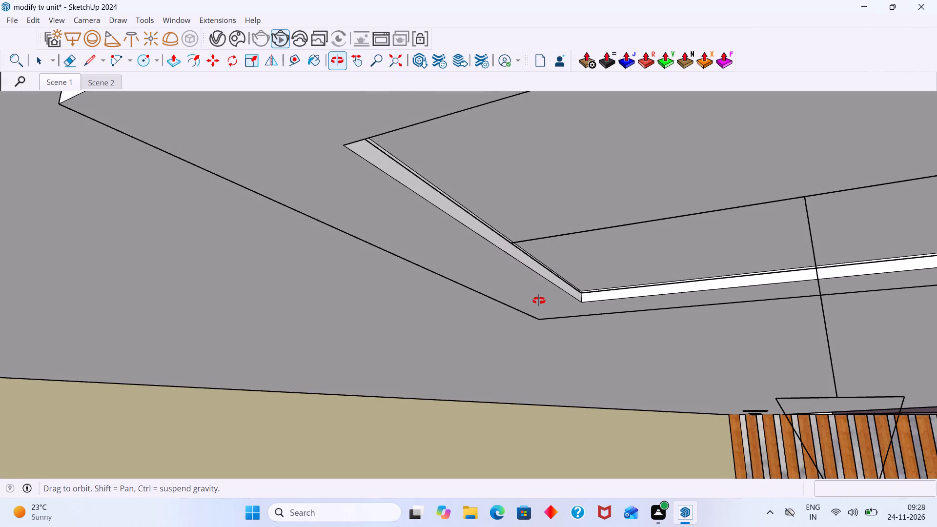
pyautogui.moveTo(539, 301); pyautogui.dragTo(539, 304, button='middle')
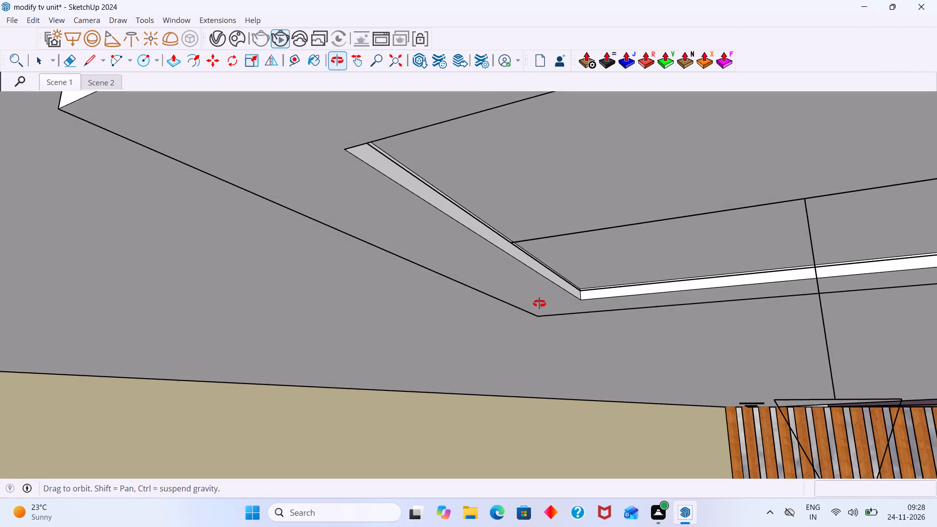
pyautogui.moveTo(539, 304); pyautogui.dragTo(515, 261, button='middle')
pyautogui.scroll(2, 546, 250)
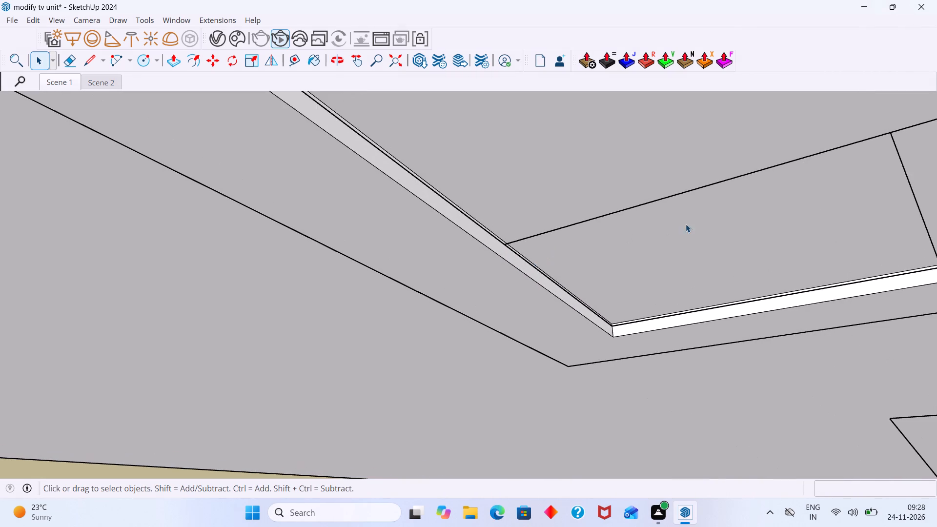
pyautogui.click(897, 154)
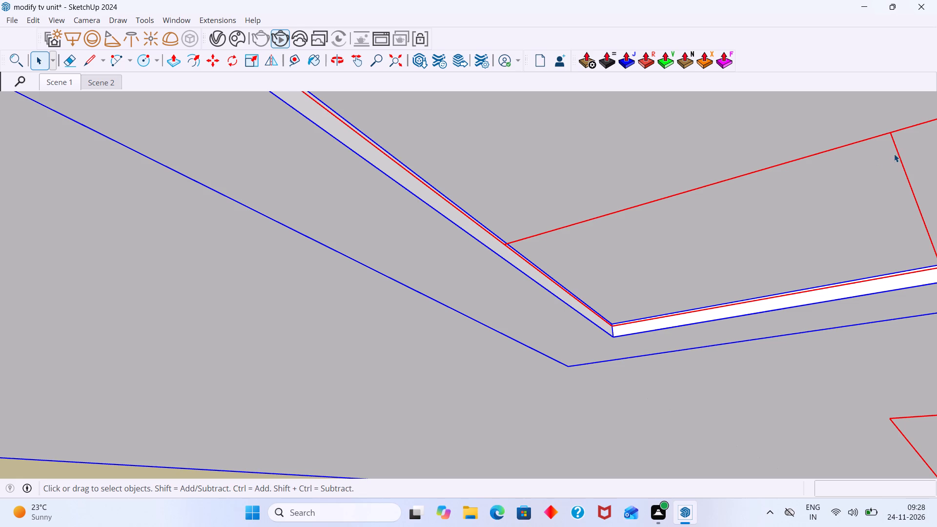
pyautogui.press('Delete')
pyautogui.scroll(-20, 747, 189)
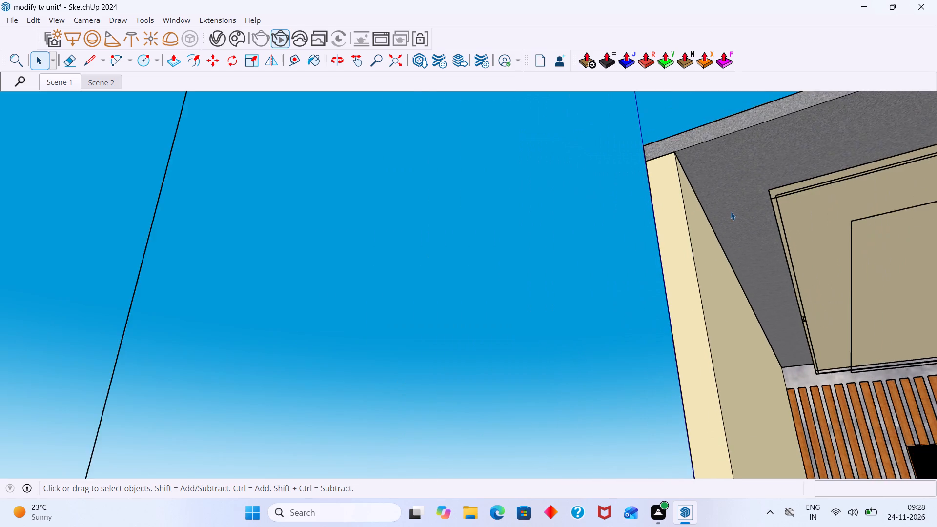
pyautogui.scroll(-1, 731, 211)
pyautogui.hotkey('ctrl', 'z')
# Delete the rectangle light nested inside the front ceiling spotlight's group, keeping the fixture, and leave group editing.
pyautogui.scroll(16, 746, 210)
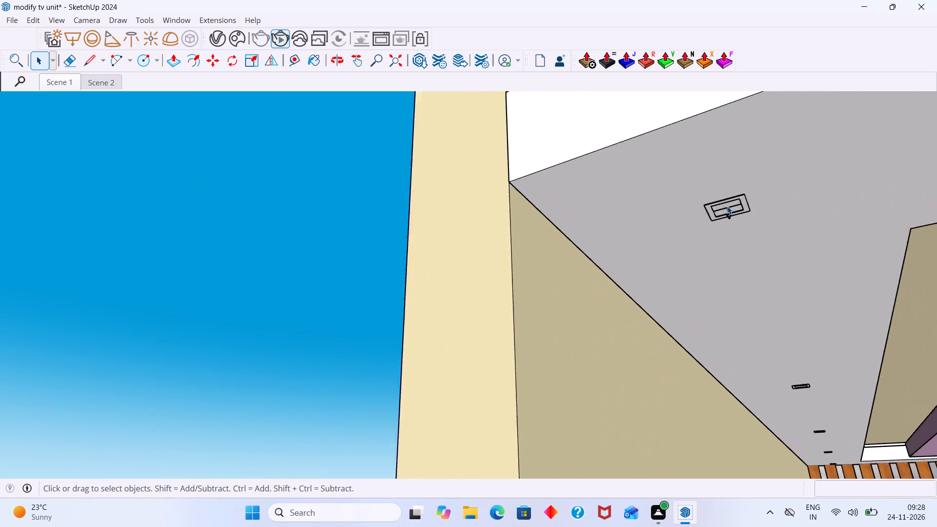
pyautogui.scroll(9, 727, 206)
pyautogui.tripleClick(728, 216)
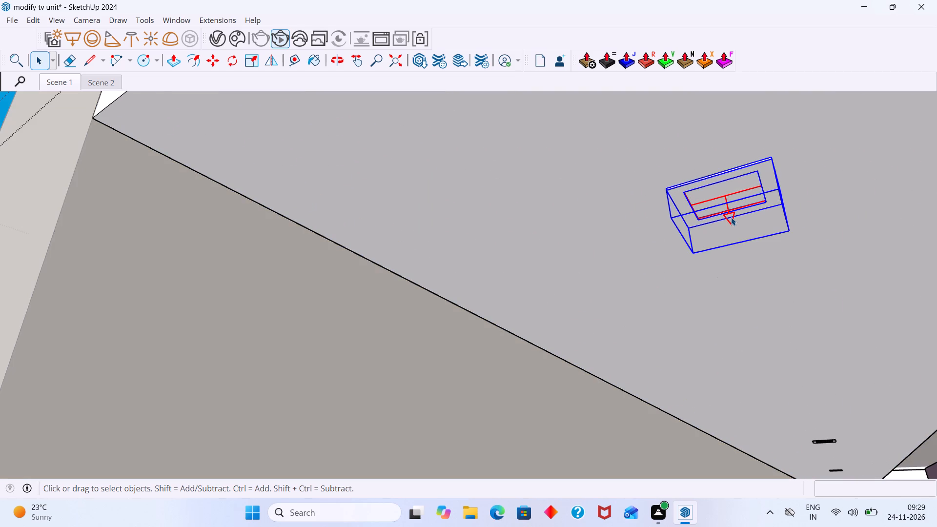
pyautogui.doubleClick(732, 217)
pyautogui.scroll(3, 730, 216)
pyautogui.click(728, 211)
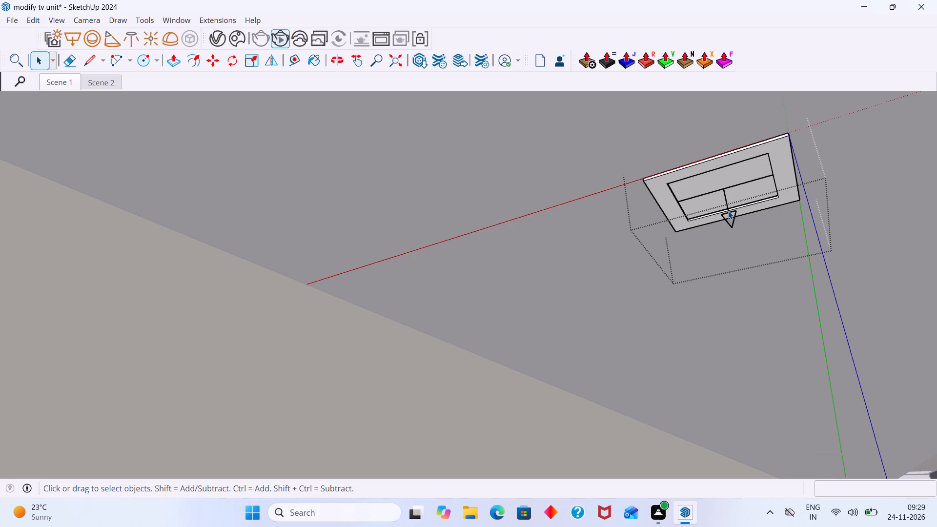
pyautogui.scroll(5, 724, 203)
pyautogui.click(724, 191)
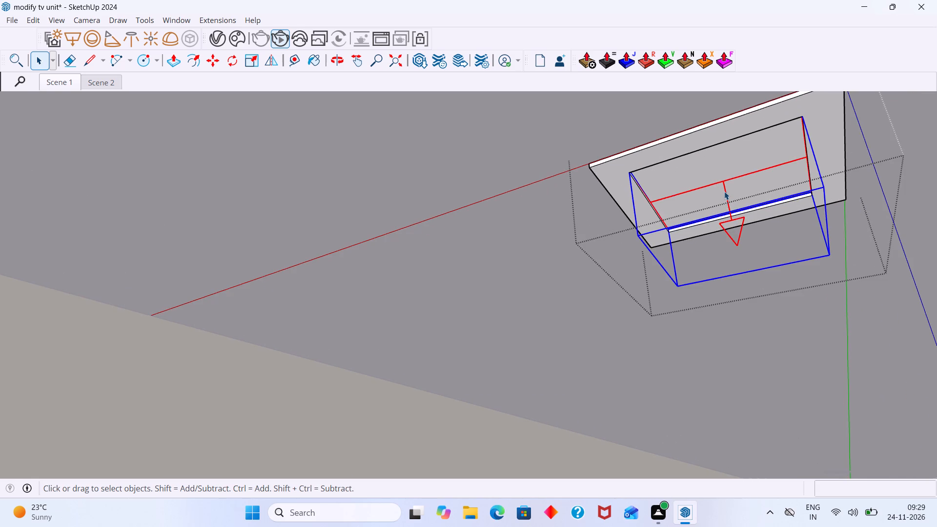
pyautogui.press('Delete')
pyautogui.scroll(-20, 723, 191)
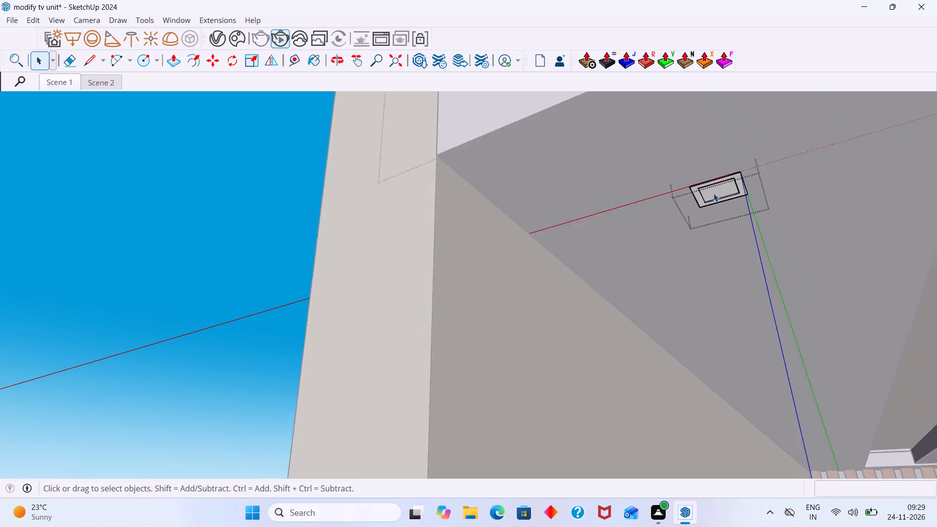
pyautogui.scroll(-8, 713, 193)
pyautogui.click(477, 232)
pyautogui.scroll(-4, 478, 227)
pyautogui.moveTo(483, 223); pyautogui.dragTo(444, 233, button='middle')
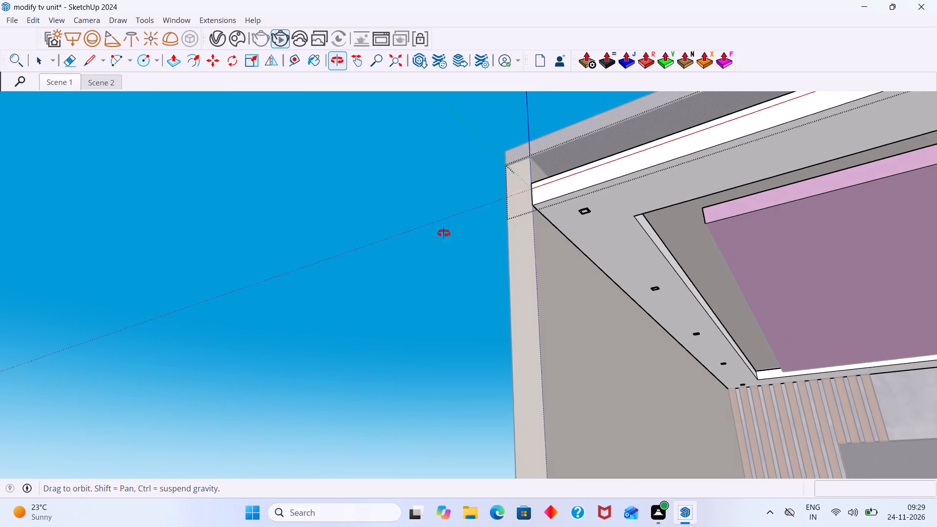
pyautogui.moveTo(444, 233); pyautogui.dragTo(192, 294, button='middle')
pyautogui.moveTo(217, 292); pyautogui.dragTo(378, 252, button='middle')
pyautogui.click(98, 225)
# Draw a V-Ray rectangle light between opposite inner corners of the front ceiling spotlight's recess, outside the fixture's group.
pyautogui.scroll(5, 340, 195)
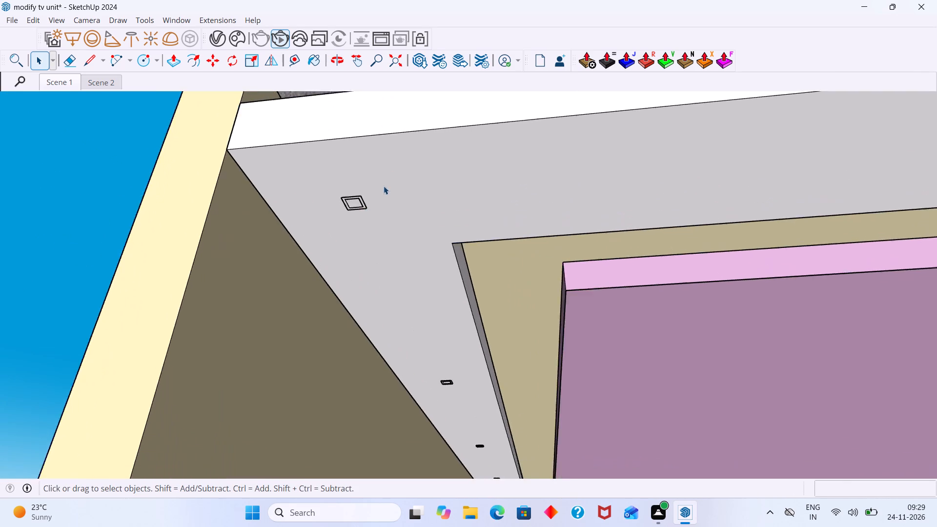
pyautogui.scroll(20, 384, 186)
pyautogui.scroll(3, 384, 186)
pyautogui.moveTo(358, 190); pyautogui.dragTo(332, 158, button='middle')
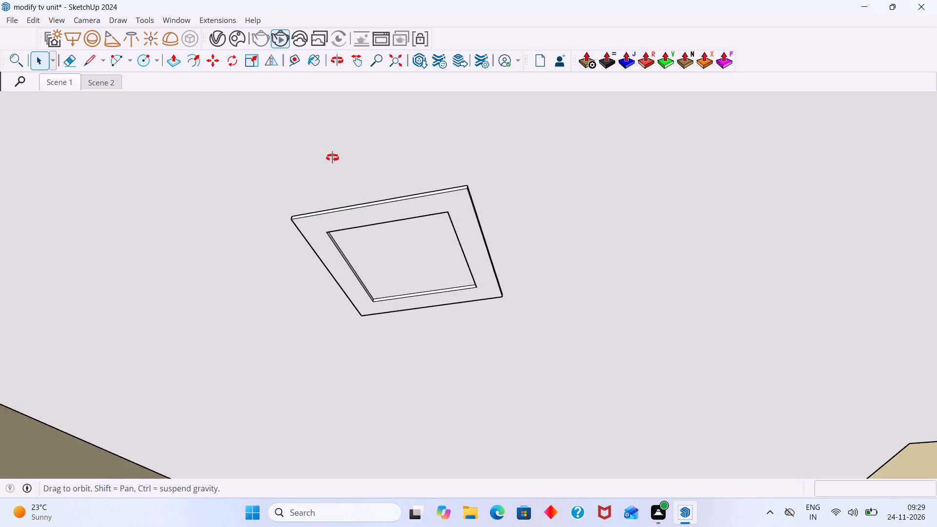
pyautogui.moveTo(332, 158); pyautogui.dragTo(332, 157, button='middle')
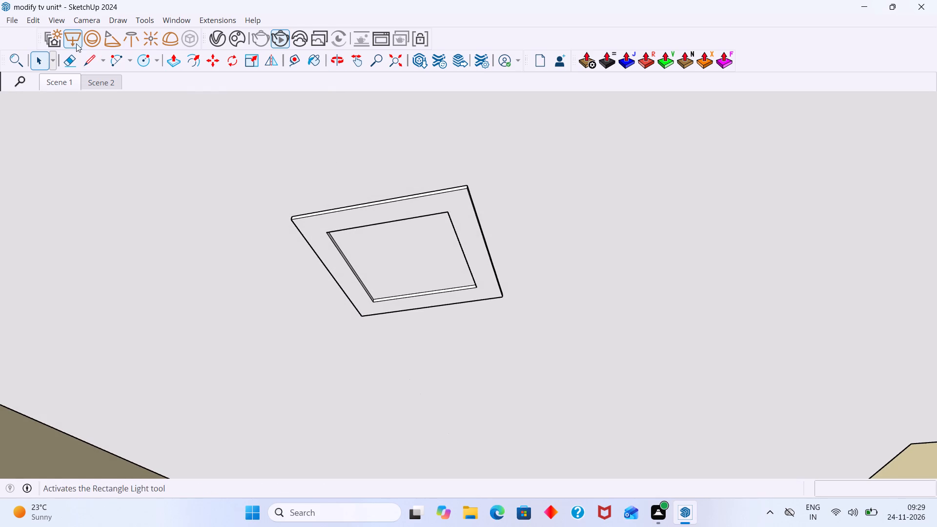
pyautogui.click(73, 42)
pyautogui.scroll(1, 310, 249)
pyautogui.moveTo(303, 235); pyautogui.dragTo(267, 174, button='middle')
pyautogui.scroll(10, 389, 272)
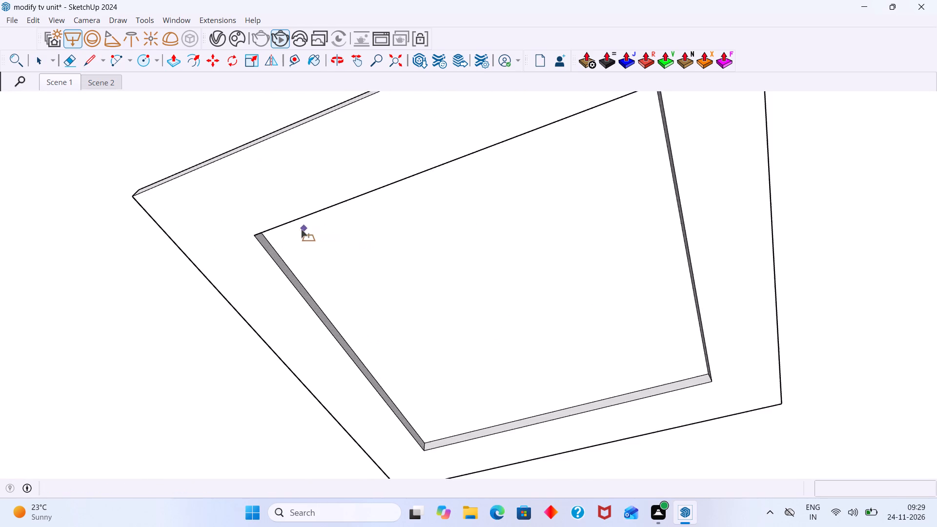
pyautogui.moveTo(284, 240); pyautogui.dragTo(224, 185, button='middle')
pyautogui.scroll(12, 263, 365)
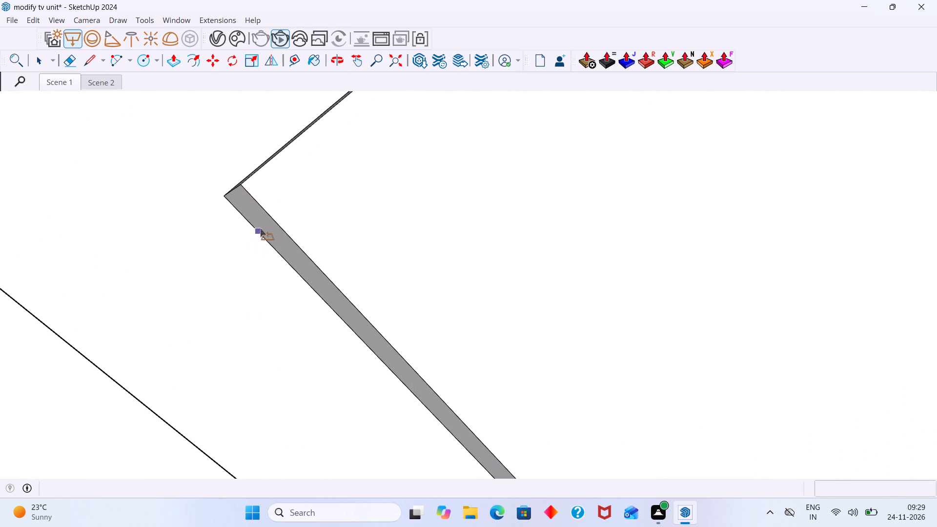
pyautogui.moveTo(258, 224); pyautogui.dragTo(233, 182, button='middle')
pyautogui.scroll(7, 246, 213)
pyautogui.click(233, 213)
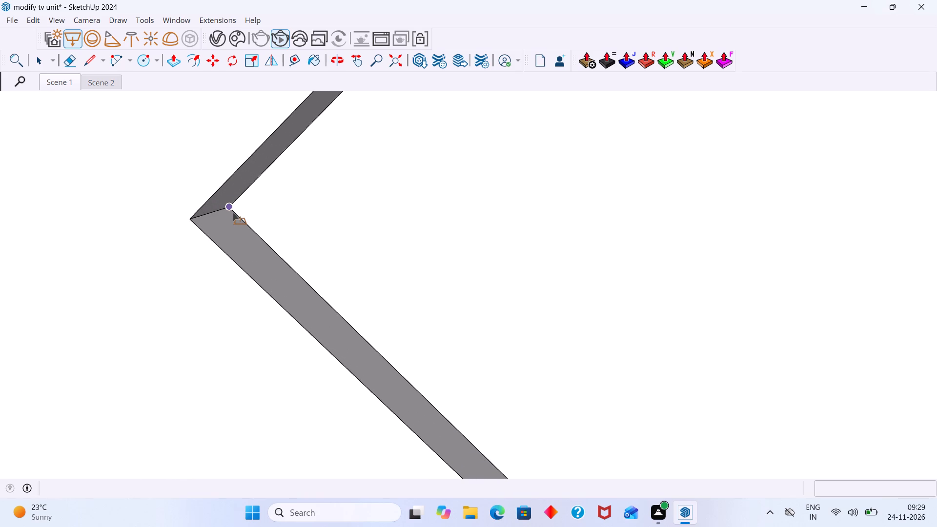
pyautogui.scroll(-12, 583, 249)
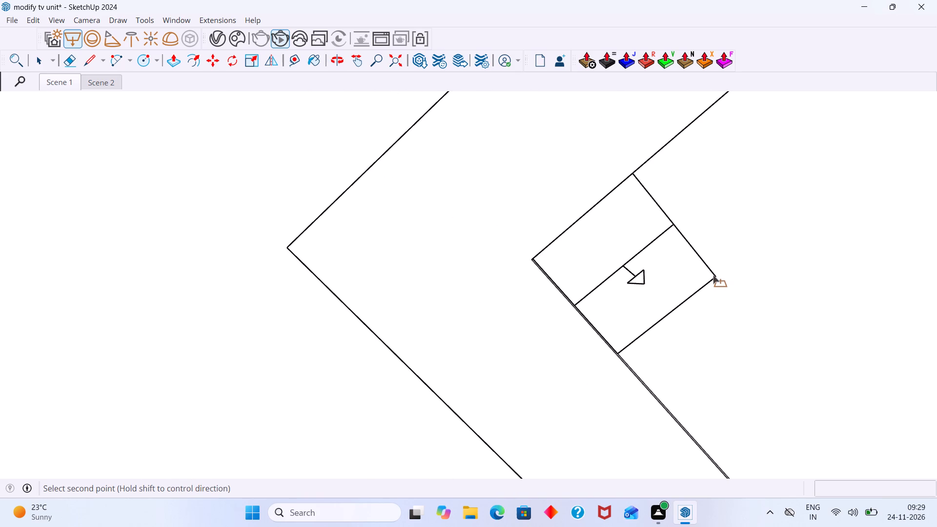
pyautogui.keyDown('shift'); pyautogui.moveTo(703, 270); pyautogui.dragTo(152, 259, button='middle'); pyautogui.keyUp('shift')
pyautogui.scroll(-8, 503, 291)
pyautogui.moveTo(670, 271); pyautogui.dragTo(460, 265, button='middle')
pyautogui.moveTo(549, 290); pyautogui.dragTo(615, 267, button='middle')
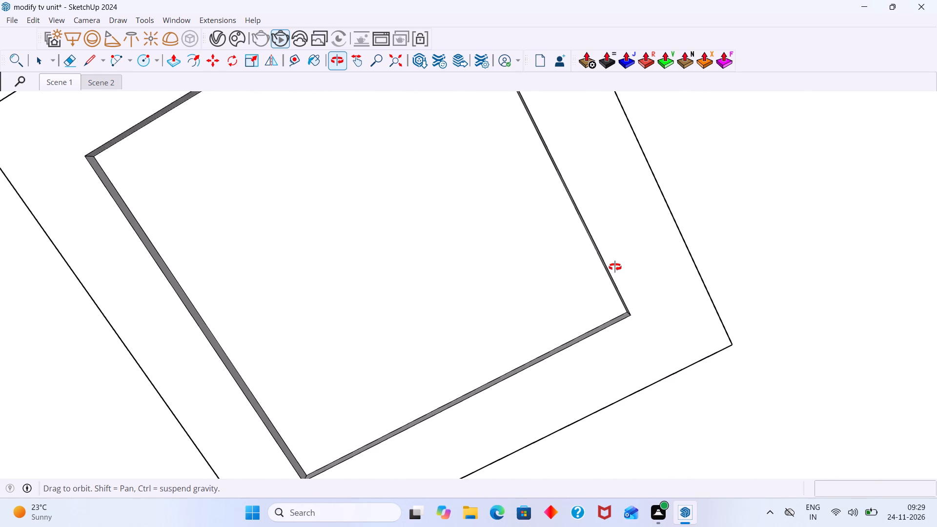
pyautogui.moveTo(615, 267); pyautogui.dragTo(615, 267, button='middle')
pyautogui.scroll(20, 621, 330)
pyautogui.scroll(4, 621, 330)
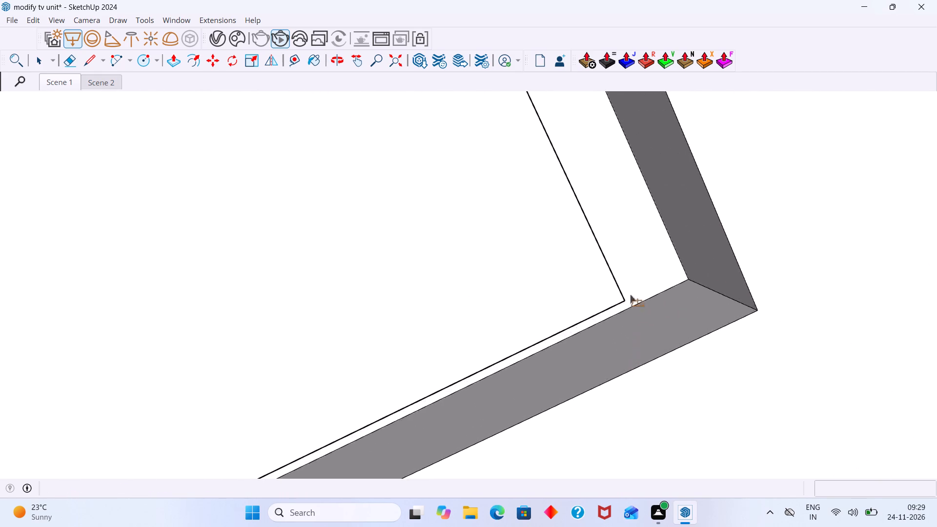
pyautogui.scroll(10, 630, 295)
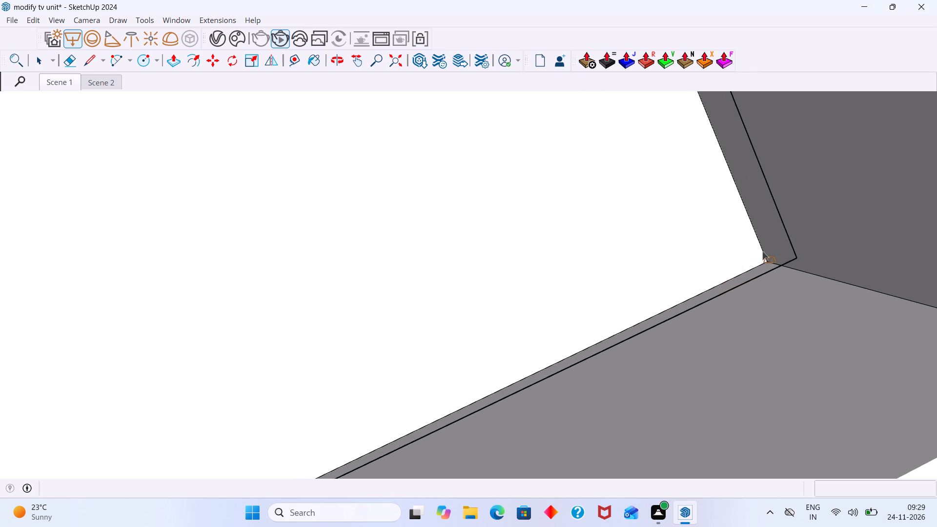
pyautogui.scroll(10, 769, 264)
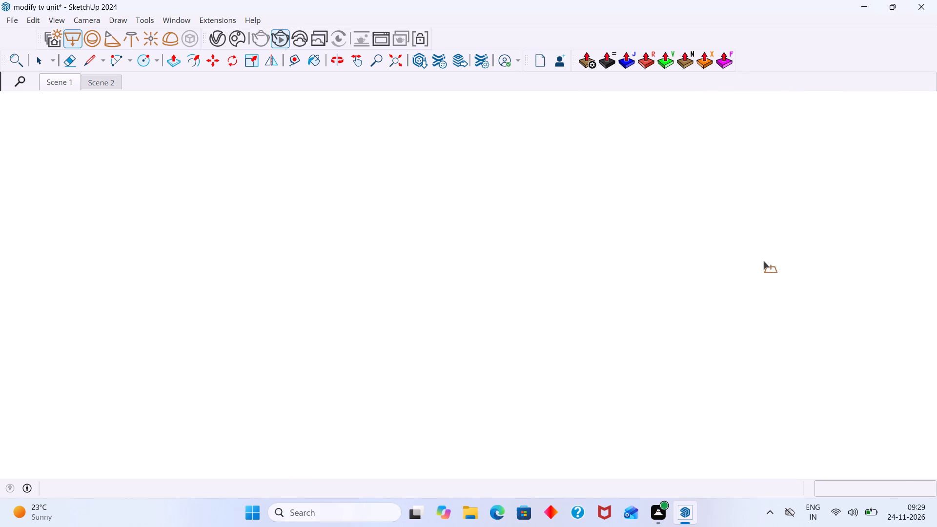
pyautogui.middleClick(763, 261)
pyautogui.click(393, 59)
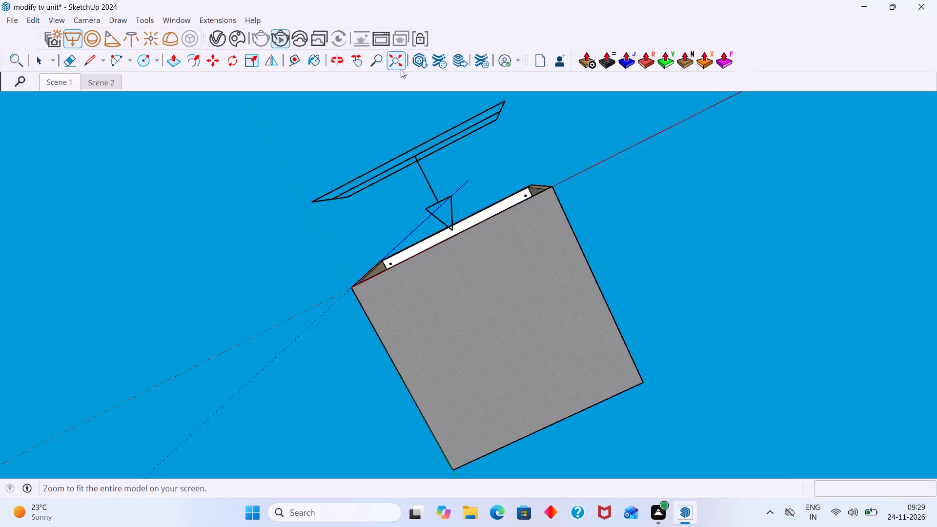
pyautogui.moveTo(551, 240); pyautogui.dragTo(734, 430, button='middle')
pyautogui.scroll(7, 527, 338)
pyautogui.scroll(-5, 372, 236)
pyautogui.keyDown('shift'); pyautogui.moveTo(397, 257); pyautogui.dragTo(639, 398, button='middle'); pyautogui.keyUp('shift')
pyautogui.scroll(8, 607, 368)
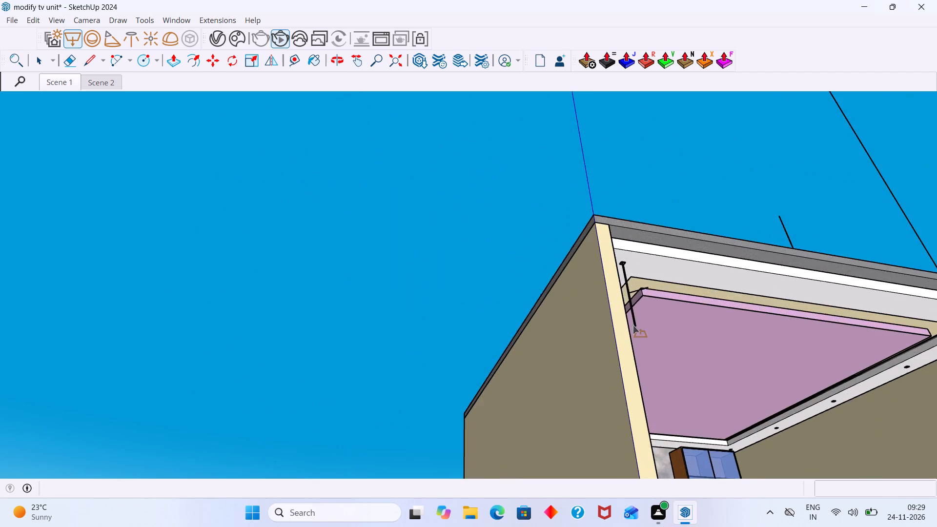
pyautogui.scroll(7, 633, 325)
pyautogui.moveTo(618, 271); pyautogui.dragTo(479, 270, button='middle')
pyautogui.scroll(2, 492, 227)
pyautogui.keyDown('shift'); pyautogui.moveTo(502, 223); pyautogui.dragTo(426, 522, button='middle'); pyautogui.keyUp('shift')
pyautogui.scroll(3, 435, 472)
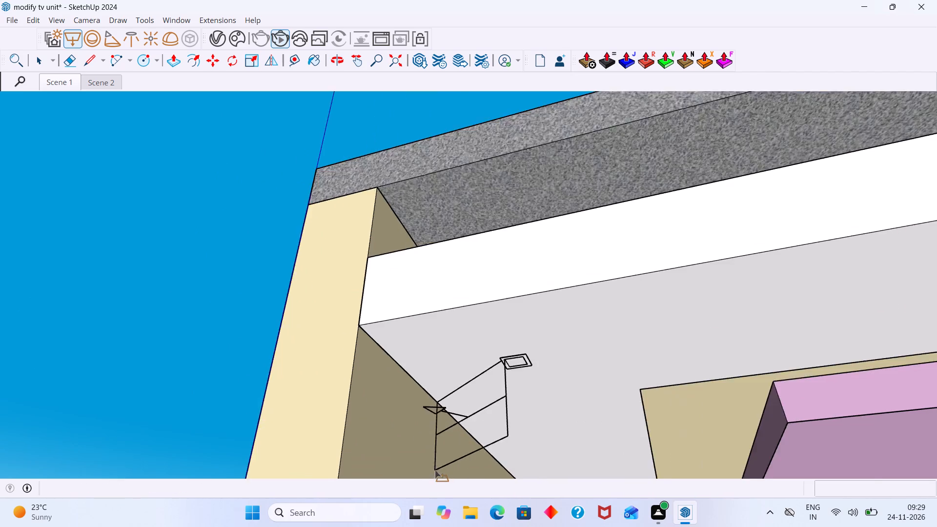
pyautogui.scroll(8, 435, 470)
pyautogui.scroll(19, 626, 230)
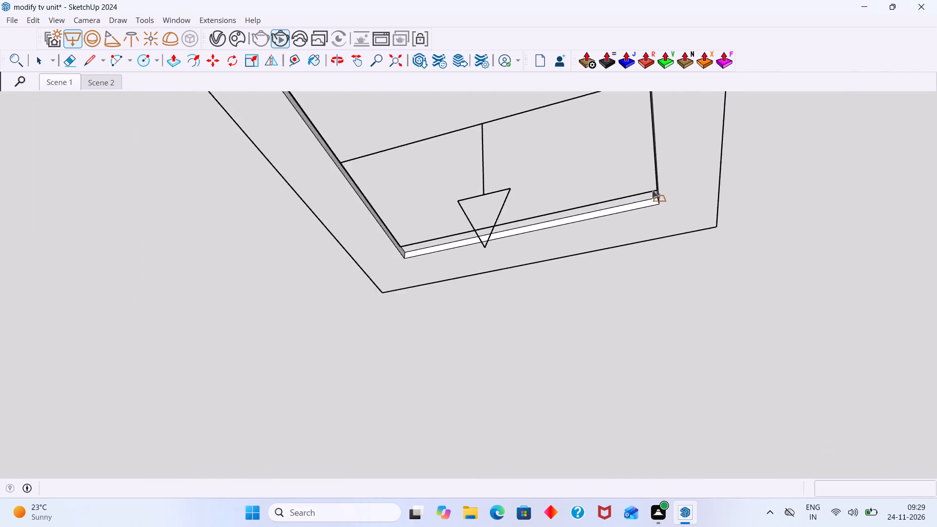
pyautogui.scroll(9, 652, 190)
pyautogui.moveTo(641, 205); pyautogui.dragTo(687, 232, button='middle')
pyautogui.scroll(12, 663, 224)
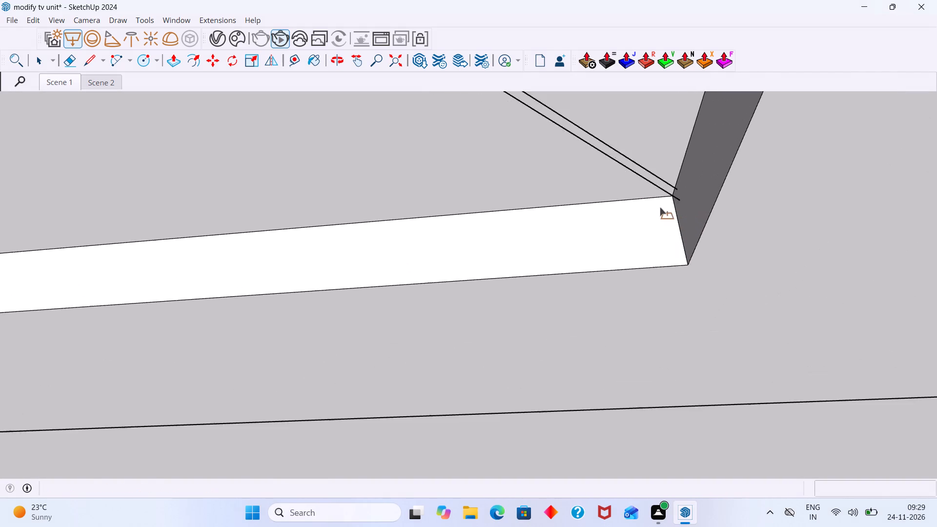
pyautogui.scroll(17, 686, 186)
pyautogui.moveTo(657, 198); pyautogui.dragTo(682, 192, button='middle')
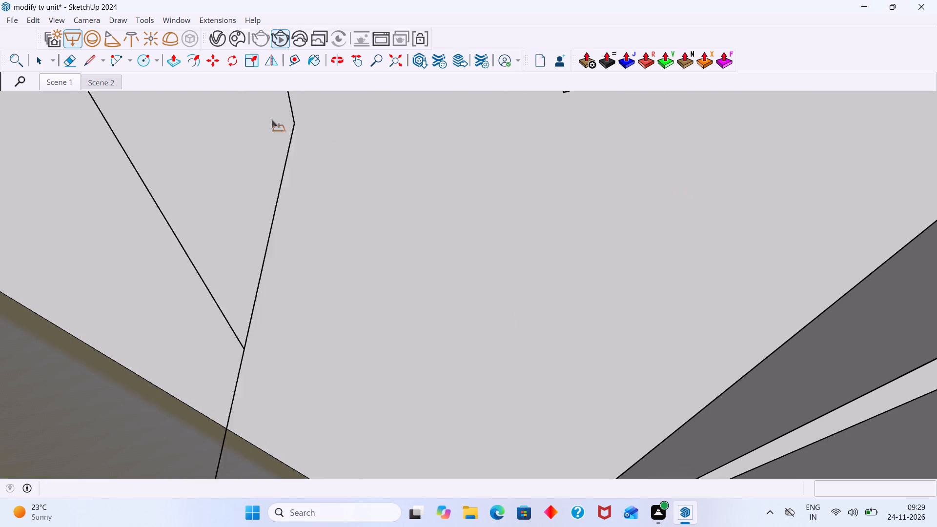
pyautogui.click(401, 61)
pyautogui.scroll(-4, 436, 161)
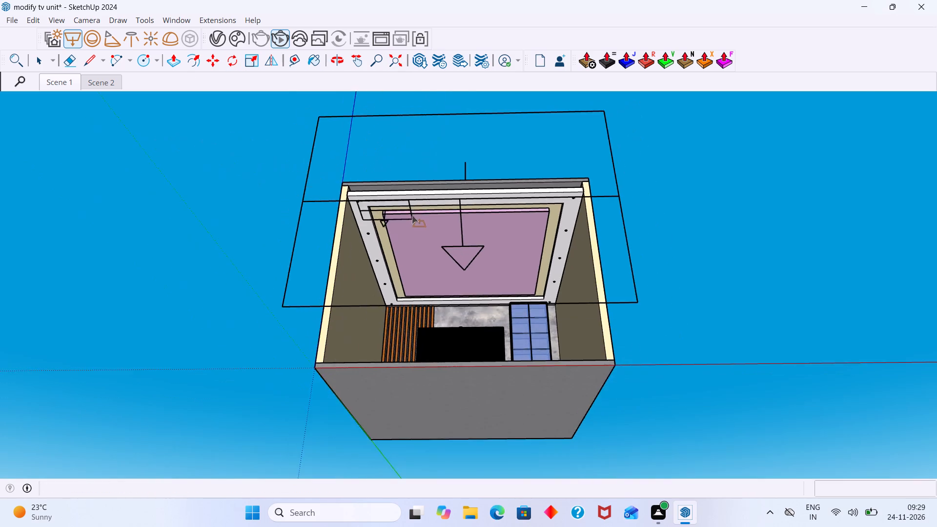
pyautogui.scroll(20, 412, 215)
pyautogui.scroll(8, 412, 215)
pyautogui.scroll(-1, 358, 172)
pyautogui.scroll(3, 358, 172)
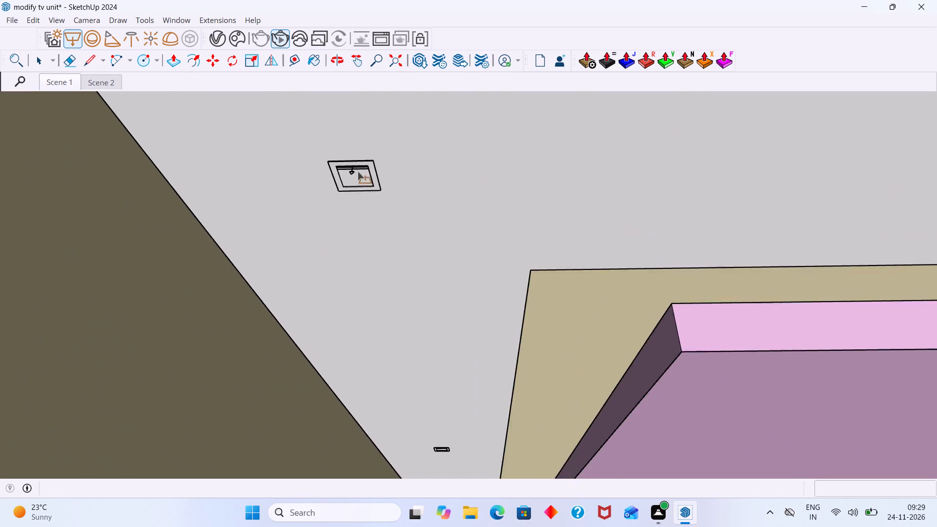
pyautogui.scroll(15, 358, 172)
pyautogui.moveTo(366, 186); pyautogui.dragTo(462, 229, button='middle')
pyautogui.scroll(9, 405, 183)
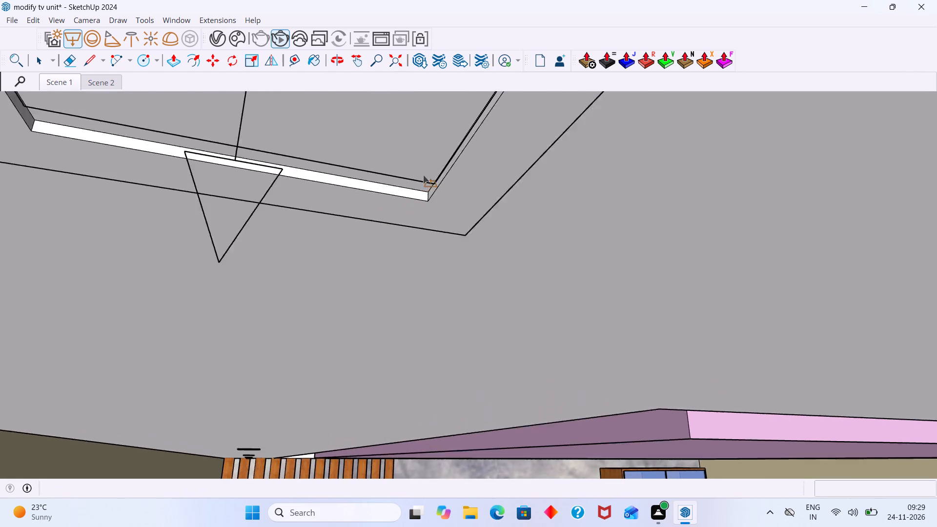
pyautogui.scroll(14, 423, 175)
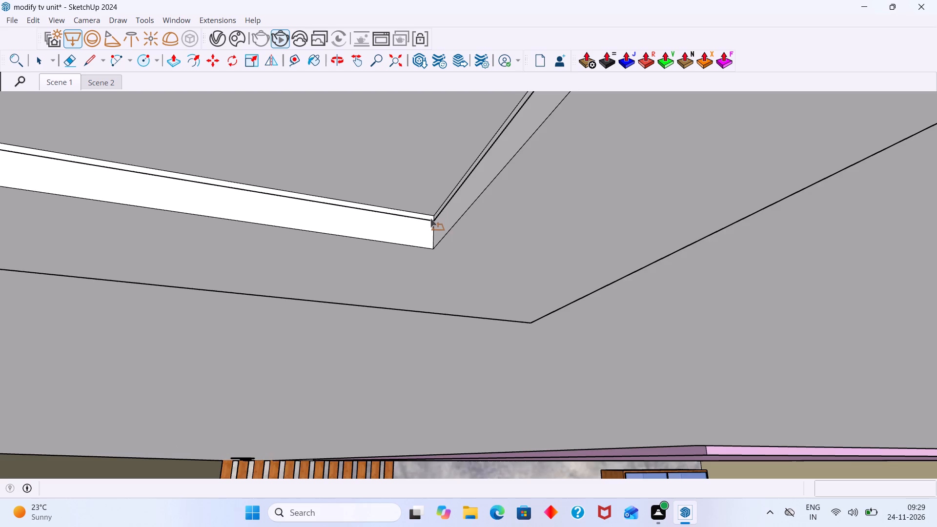
pyautogui.scroll(14, 430, 219)
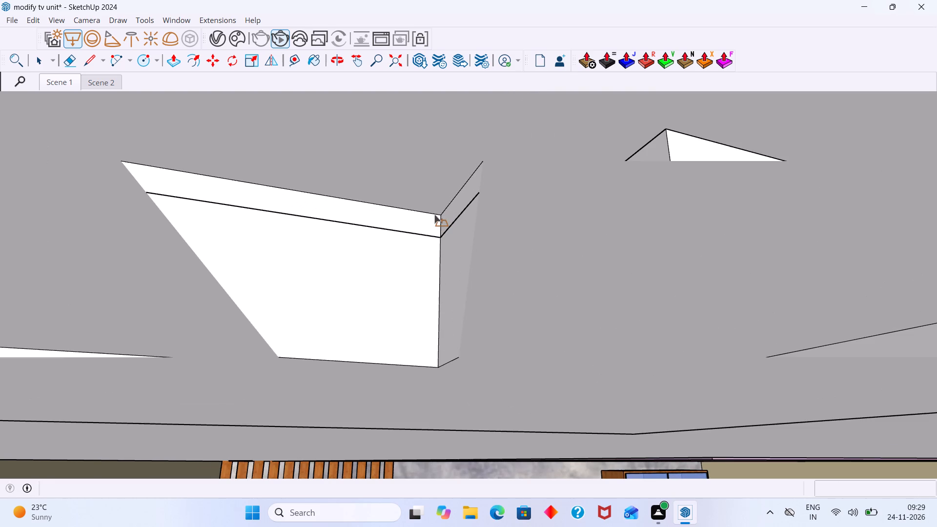
pyautogui.doubleClick(438, 214)
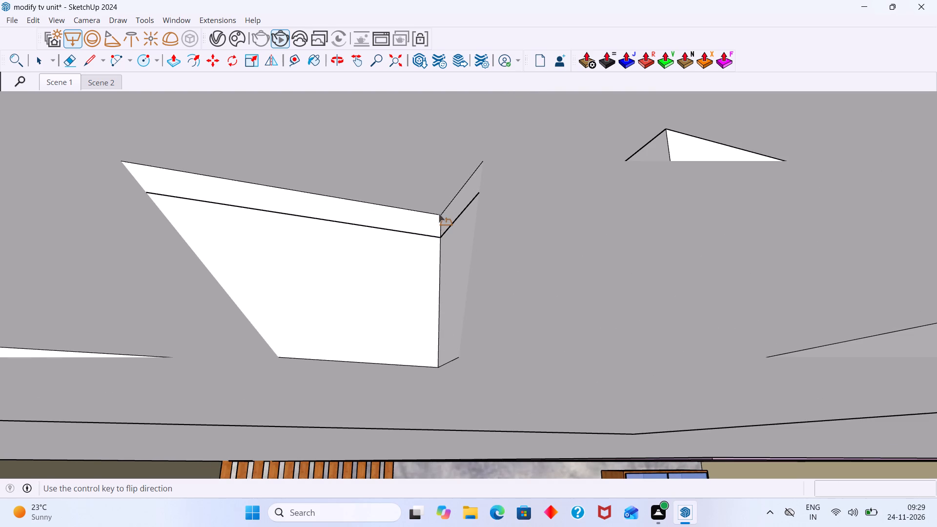
pyautogui.doubleClick(439, 214)
pyautogui.scroll(-20, 442, 221)
pyautogui.scroll(-7, 442, 221)
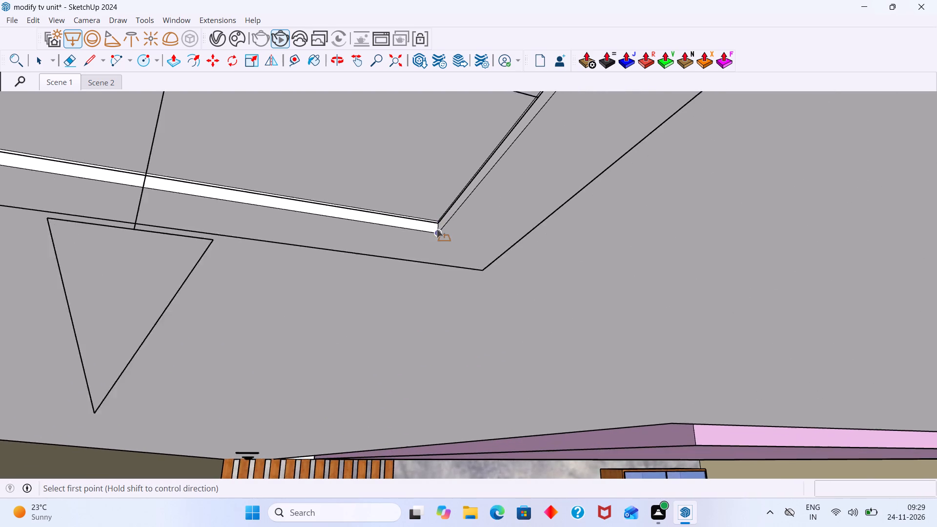
pyautogui.scroll(-3, 437, 229)
pyautogui.press('space')
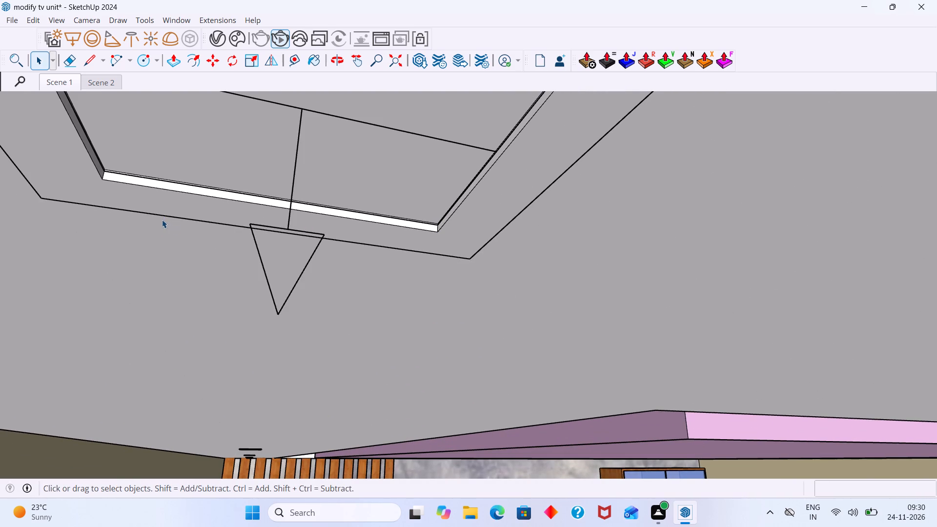
# Inspect how the new rectangle light fits the corners of the front spotlight's recess.
pyautogui.keyDown('shift'); pyautogui.moveTo(197, 210); pyautogui.dragTo(216, 310, button='middle'); pyautogui.keyUp('shift')
pyautogui.scroll(13, 138, 291)
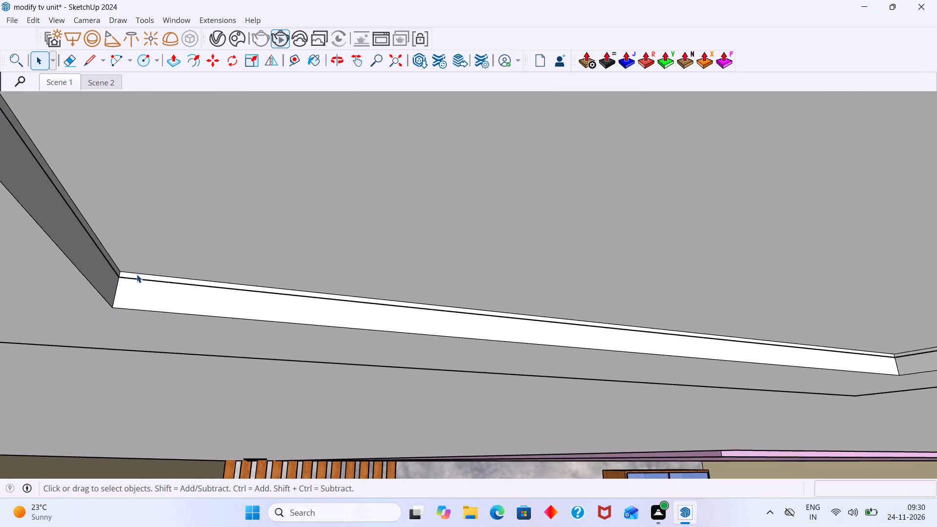
pyautogui.scroll(9, 137, 274)
pyautogui.scroll(-20, 108, 273)
pyautogui.scroll(-17, 108, 273)
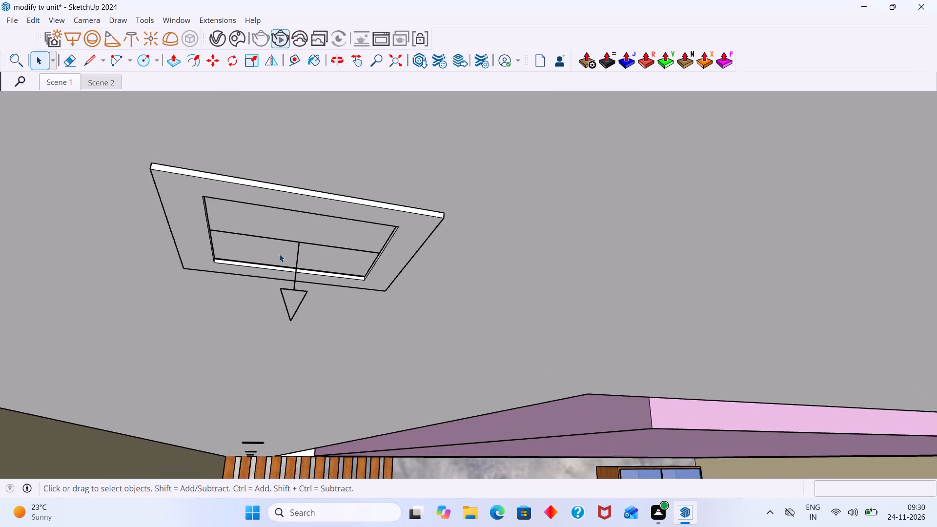
pyautogui.scroll(-13, 279, 254)
pyautogui.moveTo(300, 254); pyautogui.dragTo(319, 304, button='middle')
pyautogui.scroll(1, 299, 254)
pyautogui.scroll(-2, 317, 278)
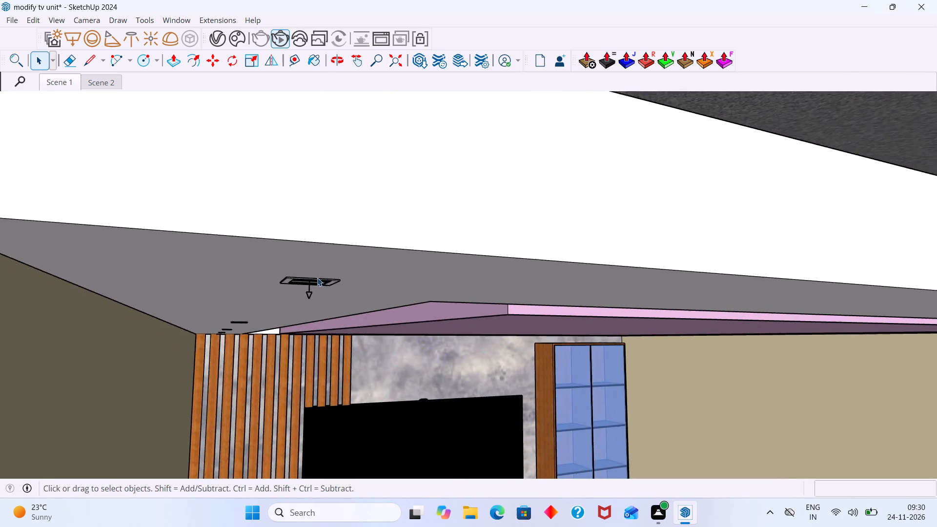
pyautogui.scroll(-18, 317, 278)
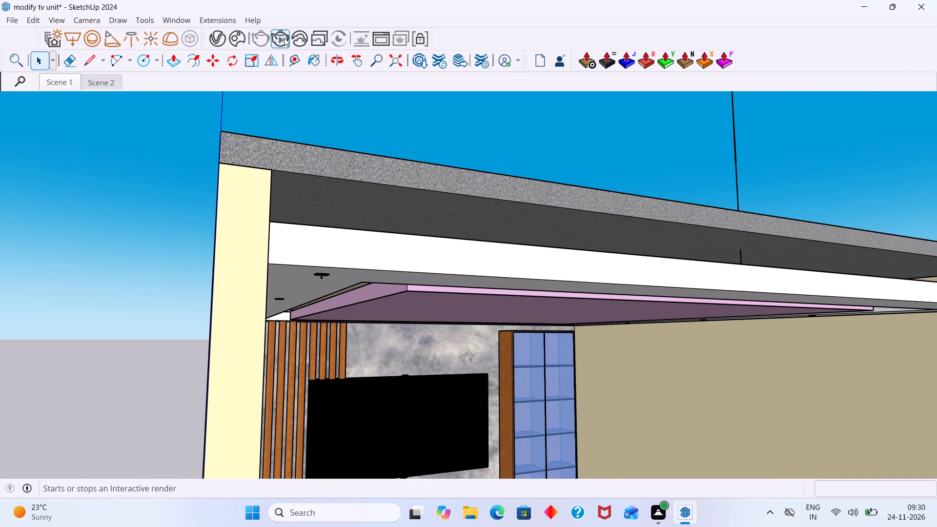
# Restart the interactive render and examine the front ceiling spotlight's light up close in the V-Ray Frame Buffer.
pyautogui.doubleClick(281, 37)
pyautogui.click(284, 49)
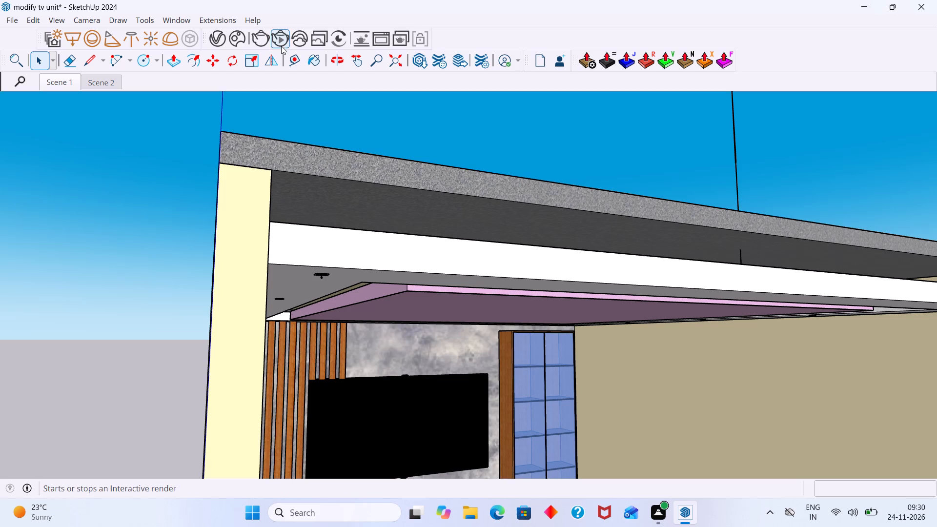
pyautogui.doubleClick(281, 45)
pyautogui.scroll(-2, 514, 182)
pyautogui.scroll(-1, 581, 208)
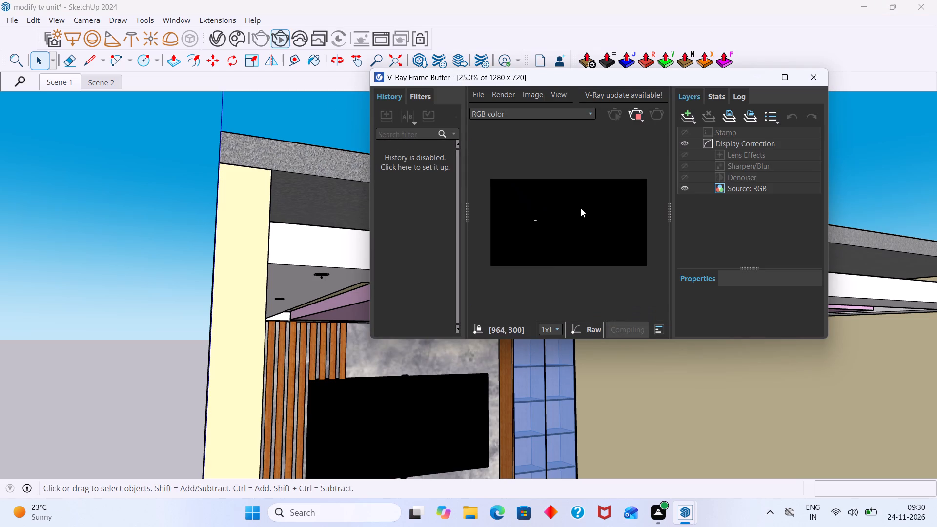
pyautogui.scroll(-2, 581, 208)
pyautogui.scroll(2, 592, 213)
pyautogui.scroll(3, 523, 231)
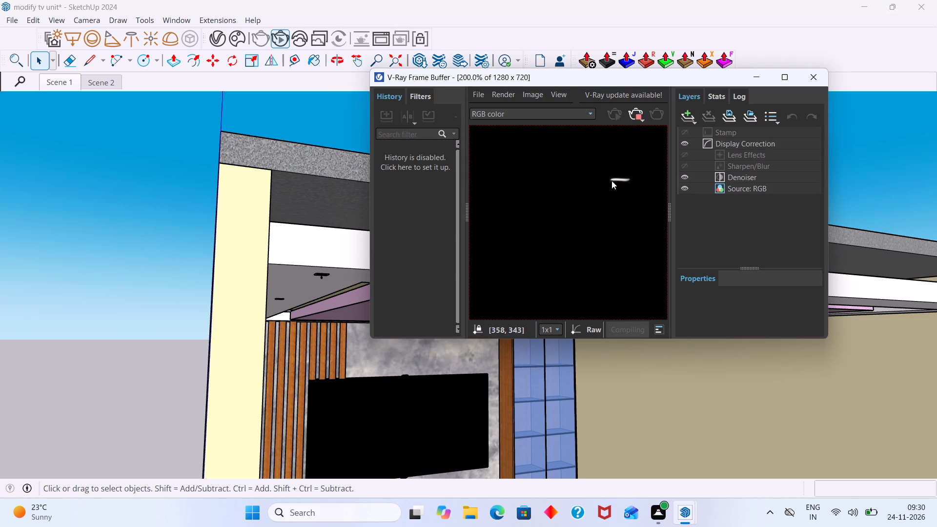
pyautogui.scroll(1, 611, 181)
pyautogui.moveTo(609, 179); pyautogui.dragTo(567, 198, button='middle')
pyautogui.scroll(1, 607, 192)
pyautogui.scroll(-5, 597, 195)
pyautogui.scroll(2, 572, 207)
pyautogui.moveTo(528, 222); pyautogui.dragTo(601, 225, button='middle')
pyautogui.scroll(1, 508, 229)
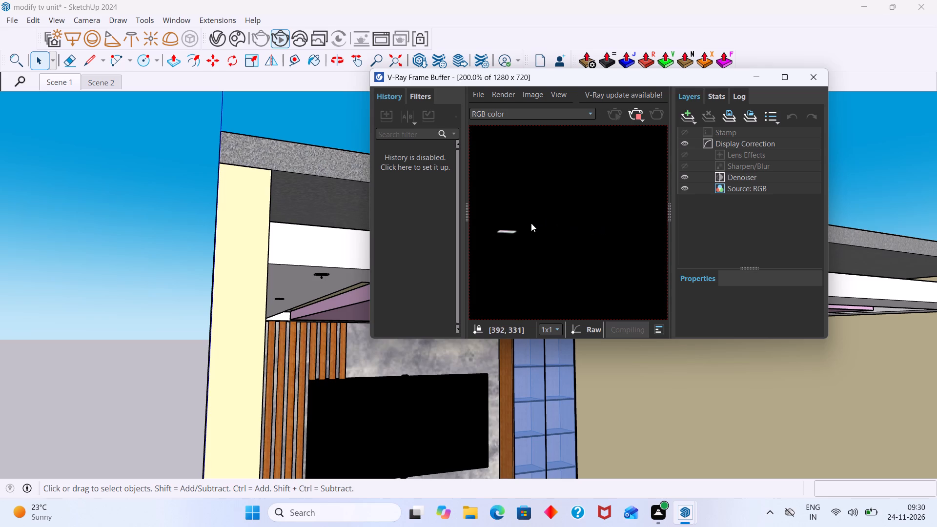
pyautogui.scroll(2, 516, 235)
pyautogui.moveTo(520, 233); pyautogui.dragTo(587, 235, button='middle')
pyautogui.scroll(2, 542, 227)
pyautogui.scroll(-2, 545, 226)
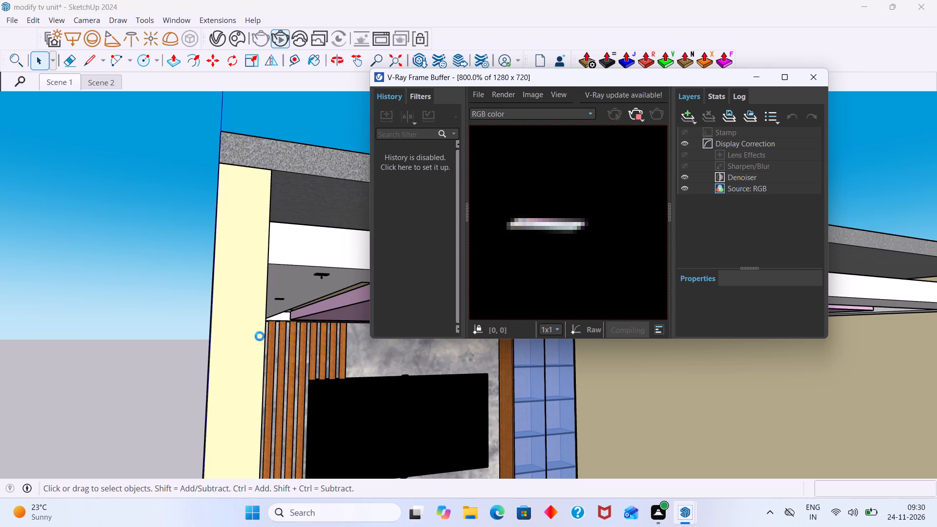
# Examine the front ceiling spotlight's light in the interactive render from different view angles and close the V-Ray Frame Buffer.
pyautogui.moveTo(259, 335); pyautogui.dragTo(206, 242, button='middle')
pyautogui.scroll(-1, 538, 260)
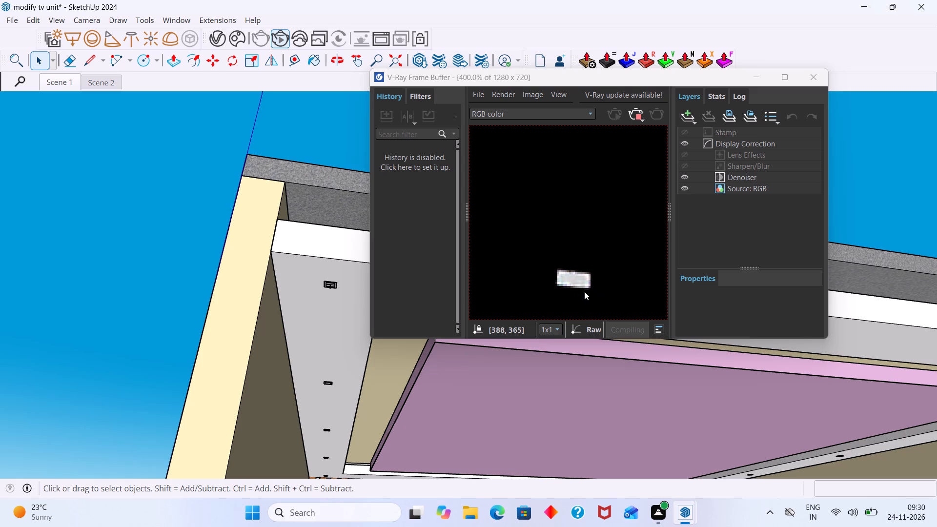
pyautogui.scroll(-1, 587, 282)
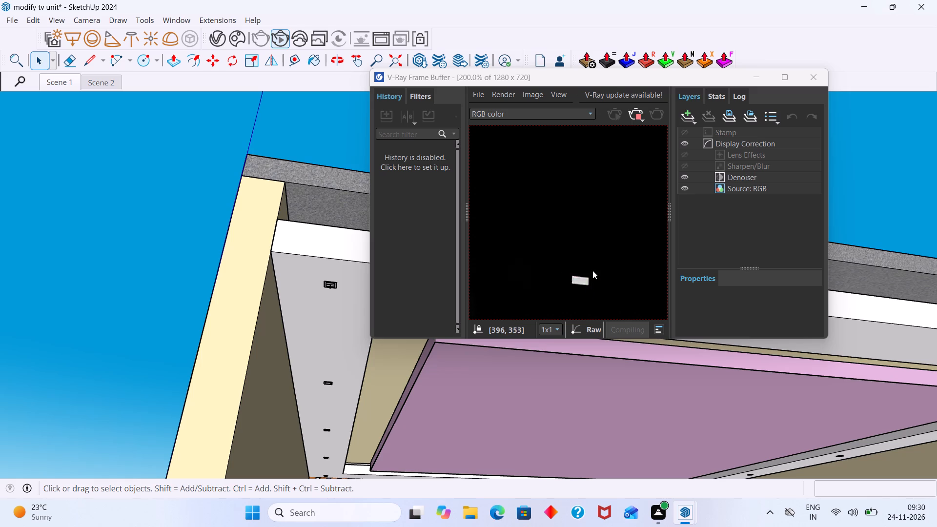
pyautogui.scroll(-1, 592, 268)
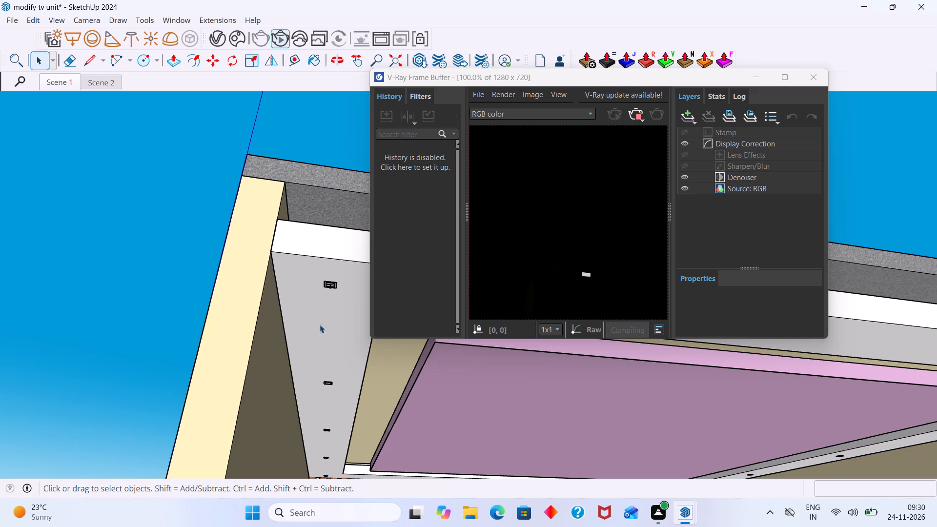
pyautogui.scroll(2, 324, 312)
pyautogui.moveTo(310, 294); pyautogui.dragTo(300, 402, button='middle')
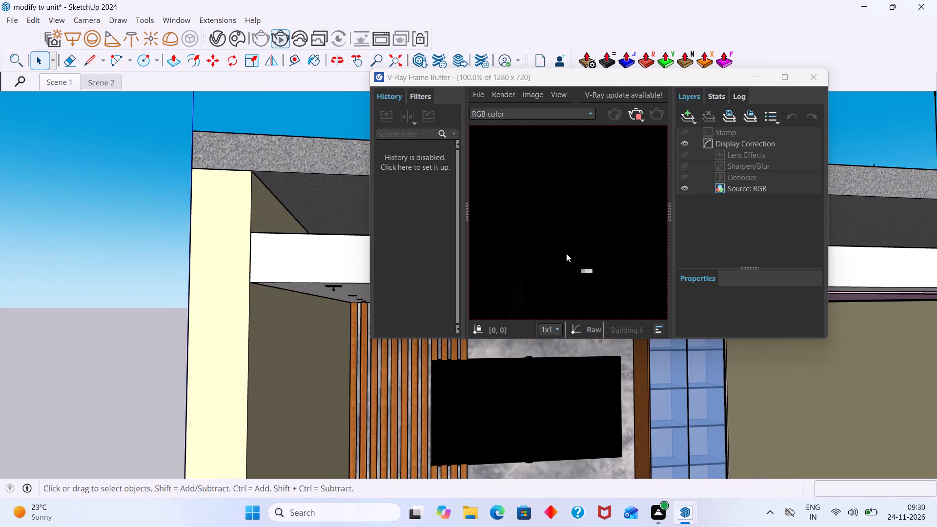
pyautogui.click(812, 72)
# Select the V-Ray rectangle light inside the front ceiling spotlight's recess.
pyautogui.scroll(6, 338, 329)
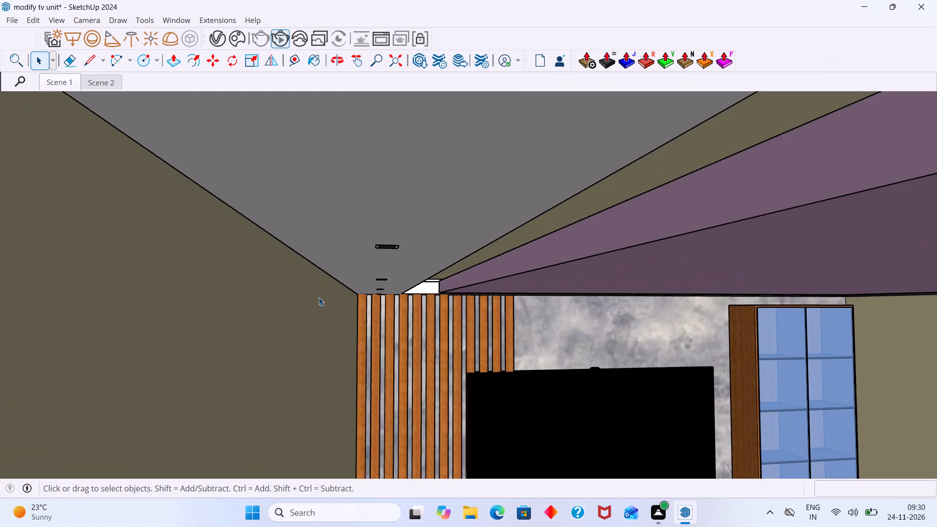
pyautogui.scroll(-6, 320, 296)
pyautogui.moveTo(321, 289); pyautogui.dragTo(305, 226, button='middle')
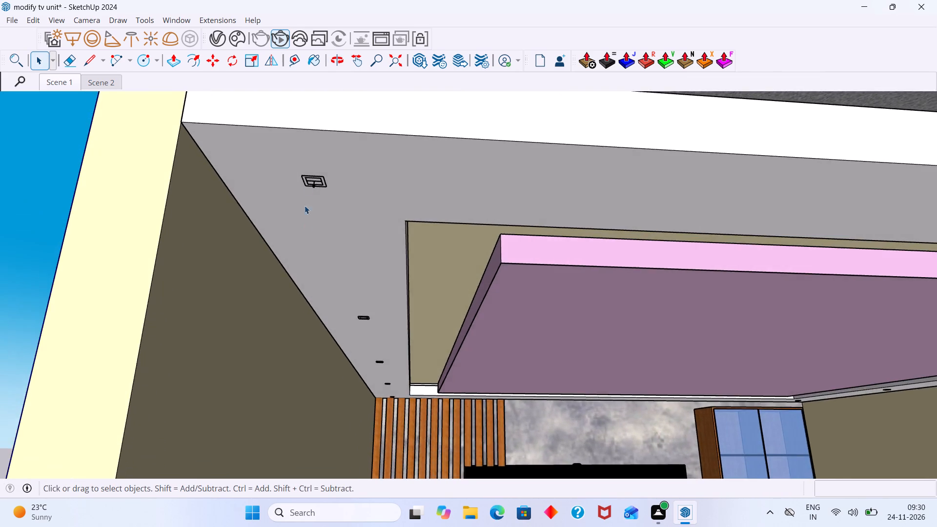
pyautogui.scroll(20, 306, 172)
pyautogui.scroll(10, 306, 172)
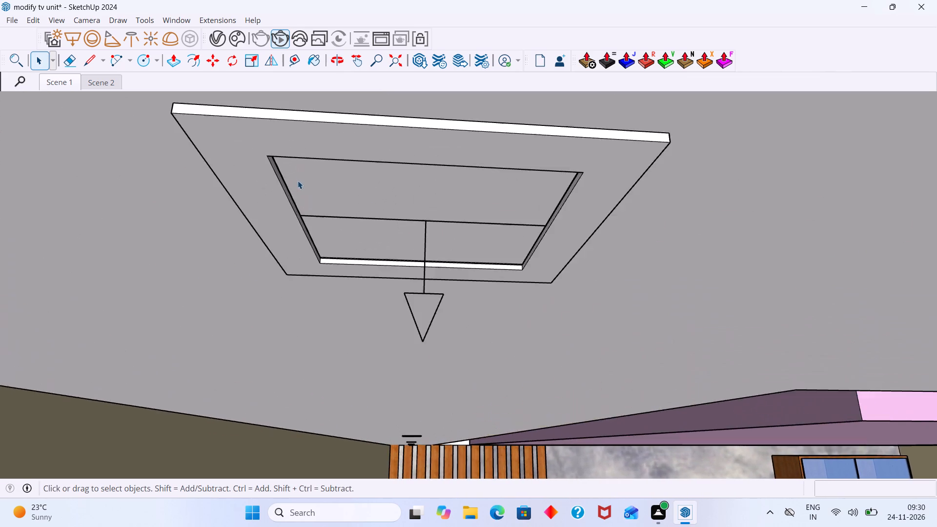
pyautogui.scroll(5, 298, 181)
pyautogui.moveTo(295, 196); pyautogui.dragTo(269, 115, button='middle')
pyautogui.keyDown('shift'); pyautogui.moveTo(324, 209); pyautogui.dragTo(326, 299, button='middle'); pyautogui.keyUp('shift')
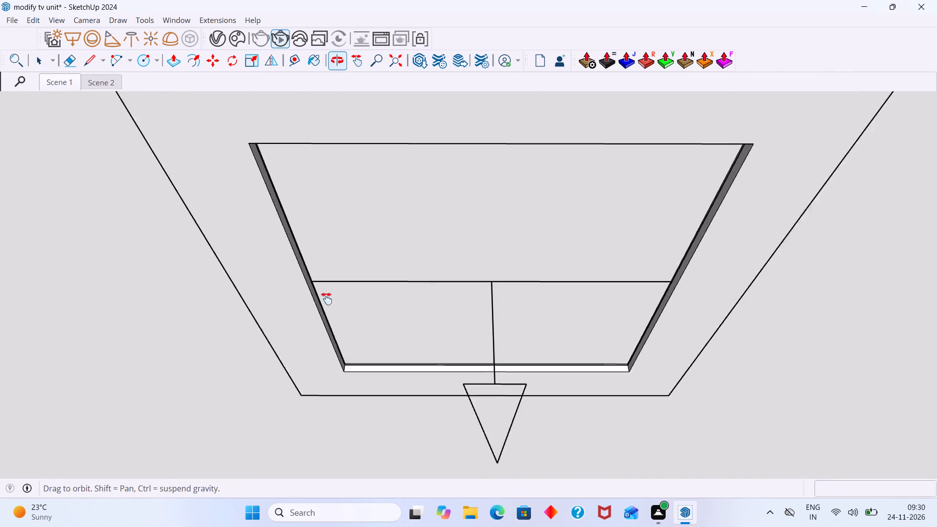
pyautogui.keyDown('shift'); pyautogui.moveTo(326, 299); pyautogui.dragTo(340, 348, button='middle'); pyautogui.keyUp('shift')
pyautogui.moveTo(316, 321); pyautogui.dragTo(278, 225, button='middle')
pyautogui.scroll(19, 266, 244)
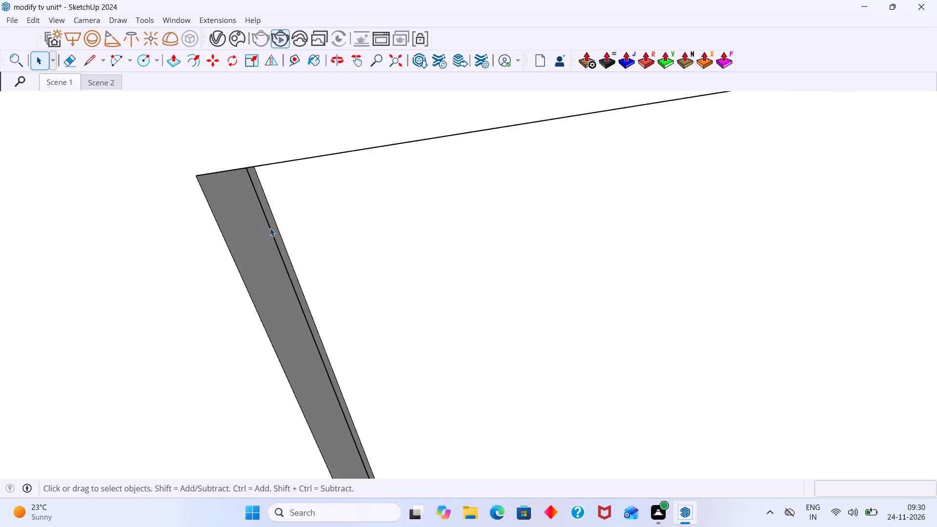
pyautogui.scroll(10, 270, 228)
pyautogui.click(269, 224)
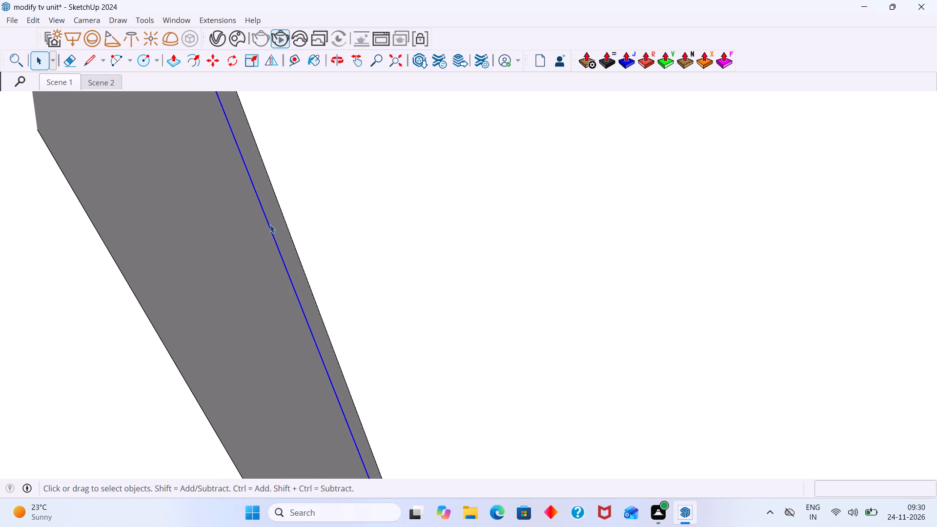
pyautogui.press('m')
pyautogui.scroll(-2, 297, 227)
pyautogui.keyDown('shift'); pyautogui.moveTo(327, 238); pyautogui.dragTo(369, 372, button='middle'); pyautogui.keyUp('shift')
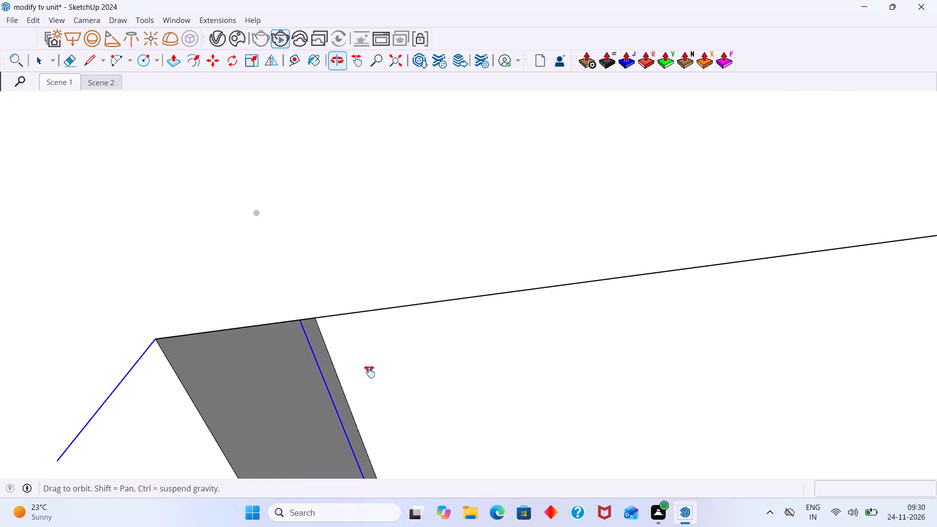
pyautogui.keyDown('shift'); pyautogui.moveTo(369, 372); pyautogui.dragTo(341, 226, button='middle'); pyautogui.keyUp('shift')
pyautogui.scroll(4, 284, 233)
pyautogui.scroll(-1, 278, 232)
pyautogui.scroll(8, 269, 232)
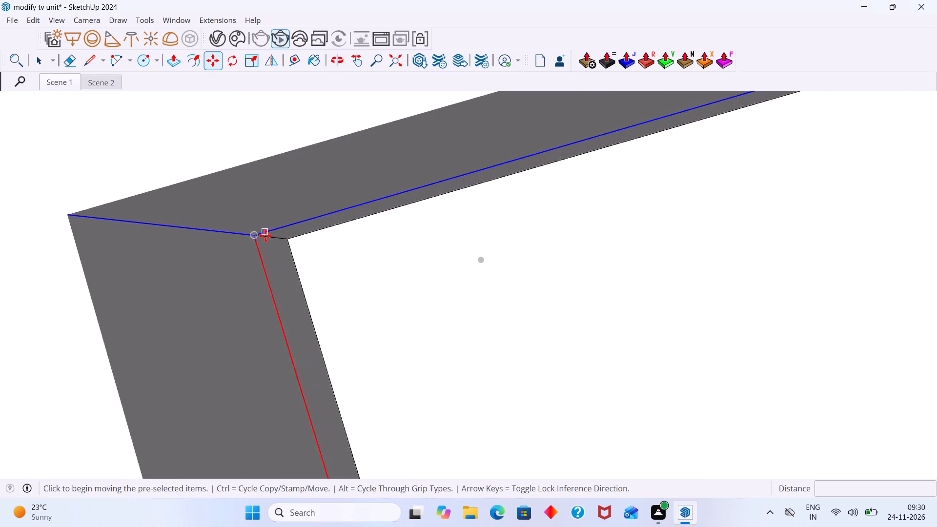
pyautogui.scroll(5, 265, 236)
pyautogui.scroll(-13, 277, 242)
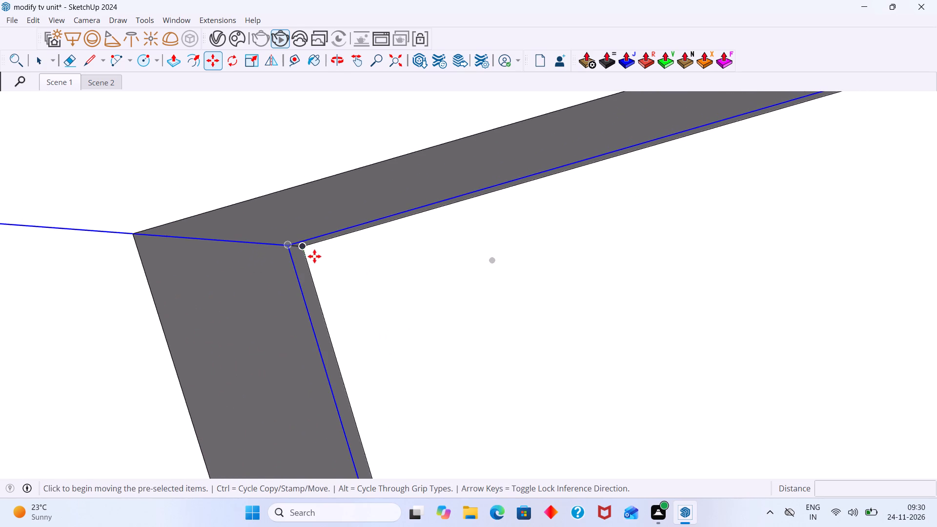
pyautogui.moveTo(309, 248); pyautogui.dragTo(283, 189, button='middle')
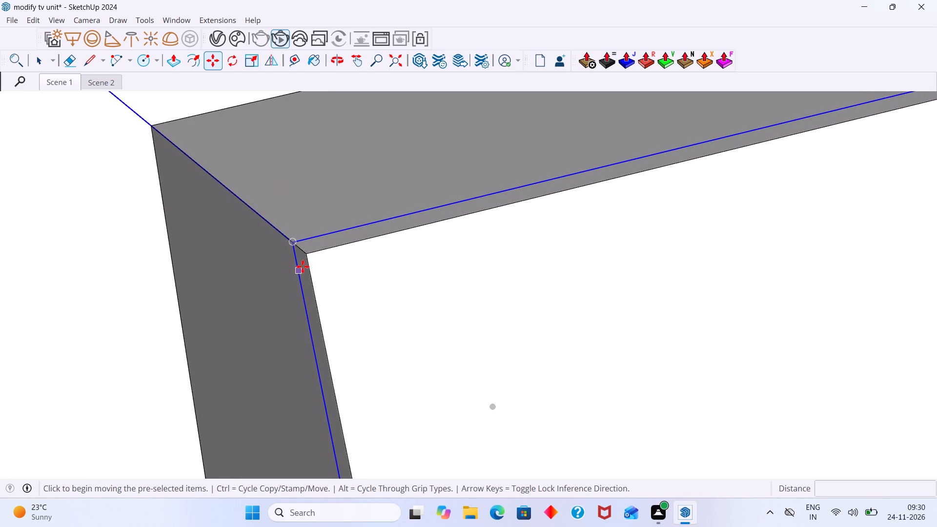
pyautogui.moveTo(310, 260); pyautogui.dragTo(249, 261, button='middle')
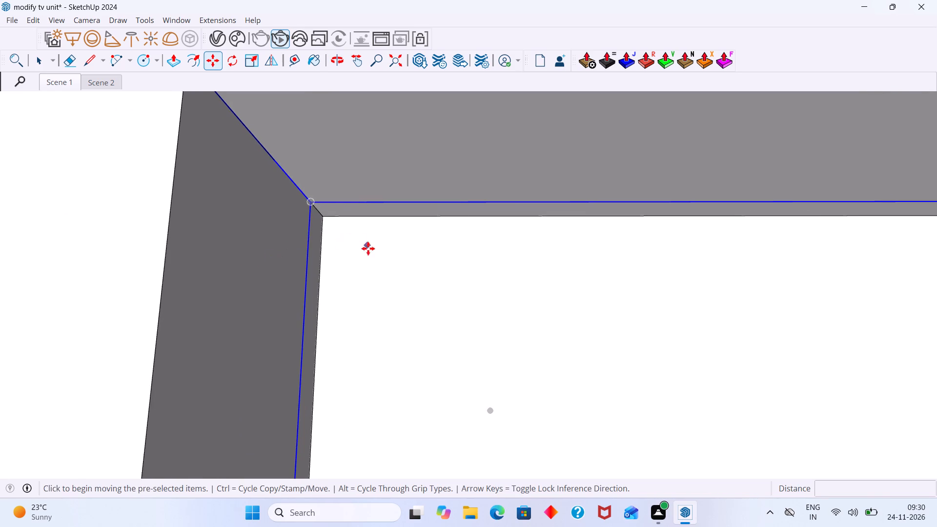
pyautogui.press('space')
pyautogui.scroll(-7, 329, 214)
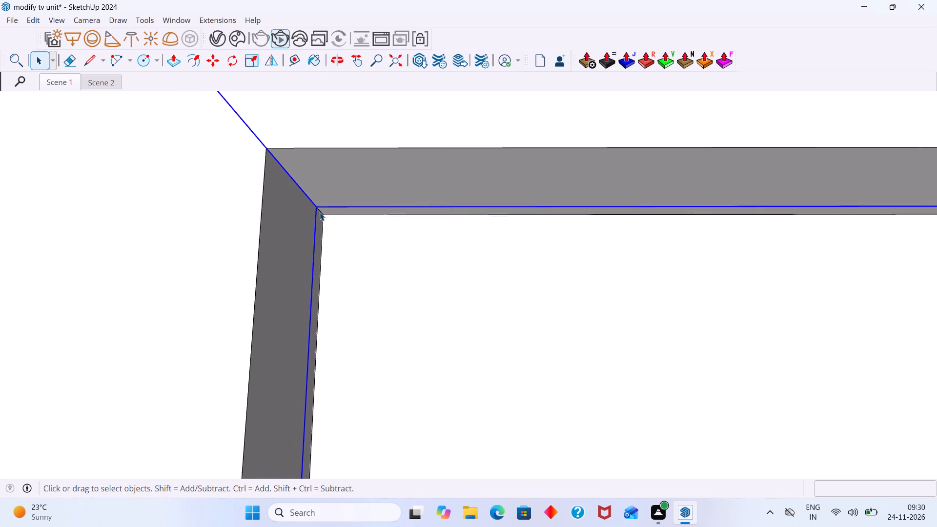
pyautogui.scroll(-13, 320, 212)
# Display the standard Views tools and switch the model to the top view.
pyautogui.rightClick(683, 17)
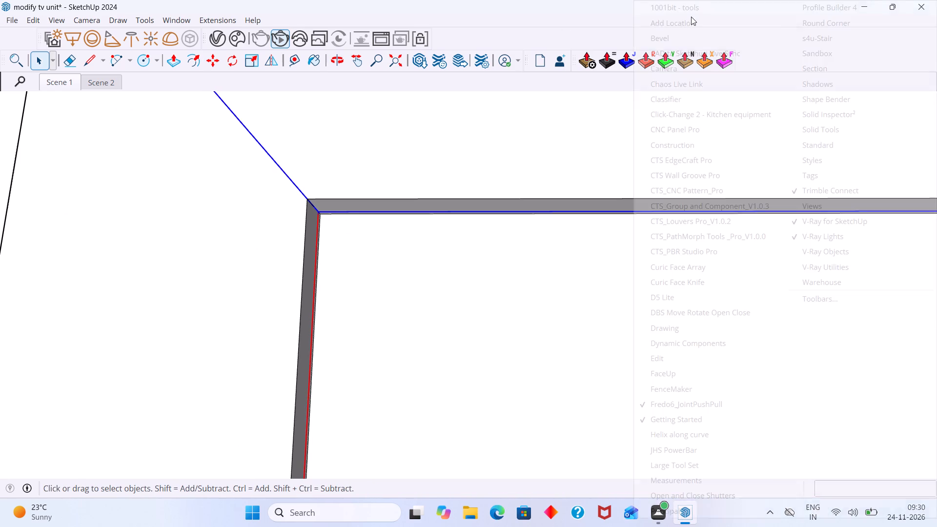
pyautogui.click(820, 204)
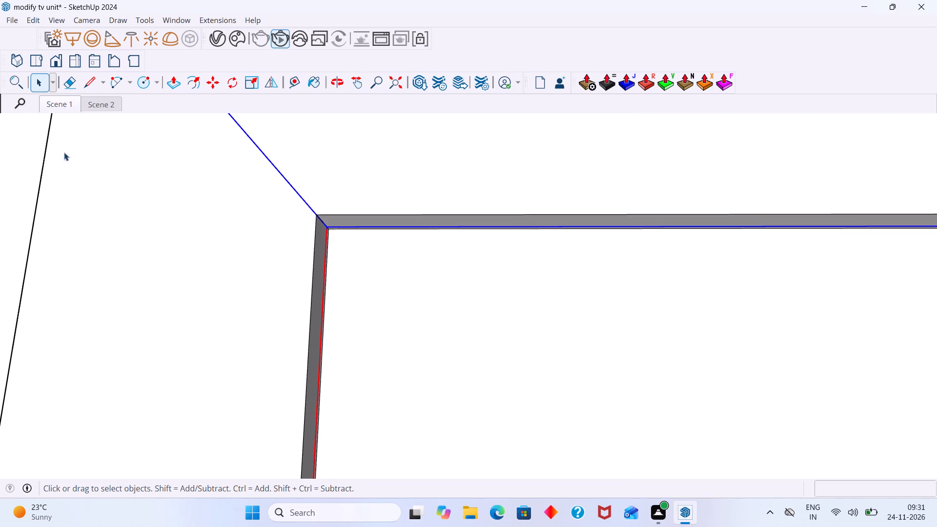
pyautogui.click(39, 61)
# Move the selected rectangle light up from its corner to the matching top inner corner of the front spotlight's recess.
pyautogui.scroll(-5, 413, 201)
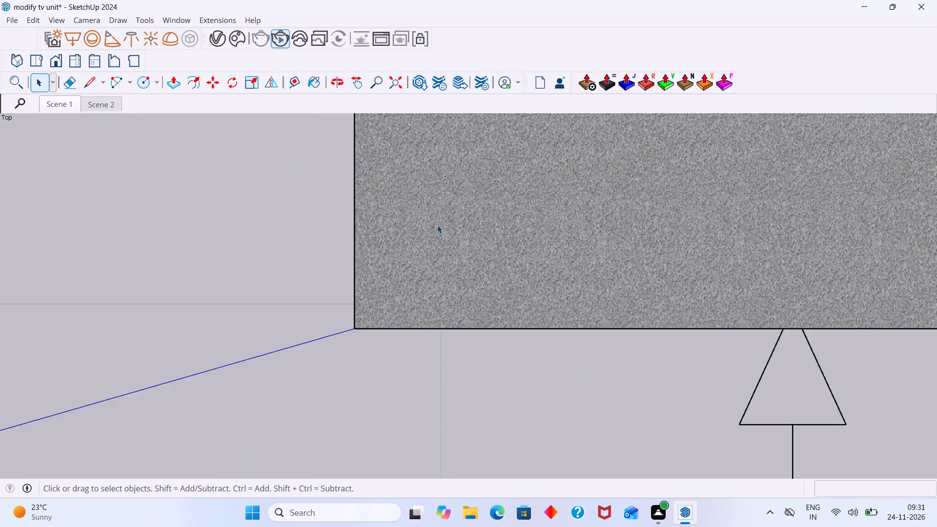
pyautogui.scroll(-20, 437, 225)
pyautogui.scroll(-8, 437, 225)
pyautogui.moveTo(537, 240); pyautogui.dragTo(519, 202, button='middle')
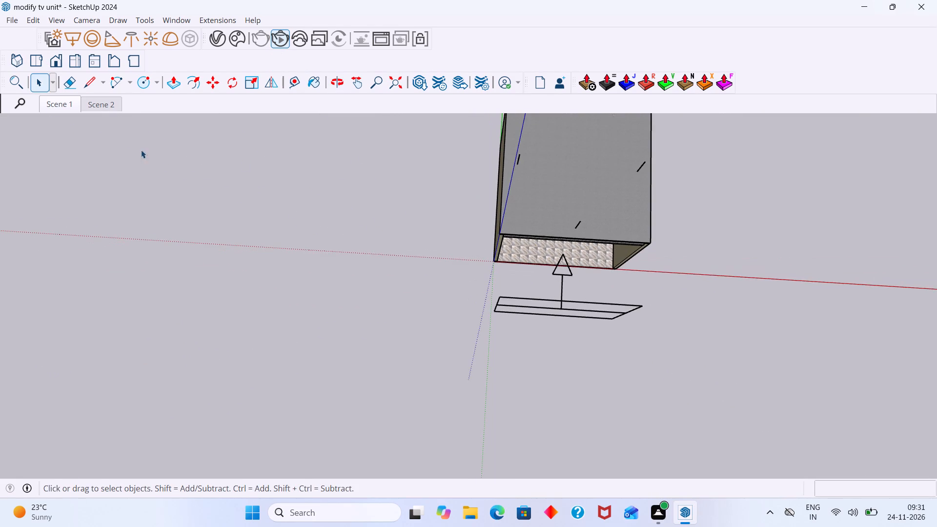
pyautogui.moveTo(395, 188); pyautogui.dragTo(372, 52, button='middle')
pyautogui.moveTo(450, 248); pyautogui.dragTo(440, 124, button='middle')
pyautogui.moveTo(473, 222); pyautogui.dragTo(479, 85, button='middle')
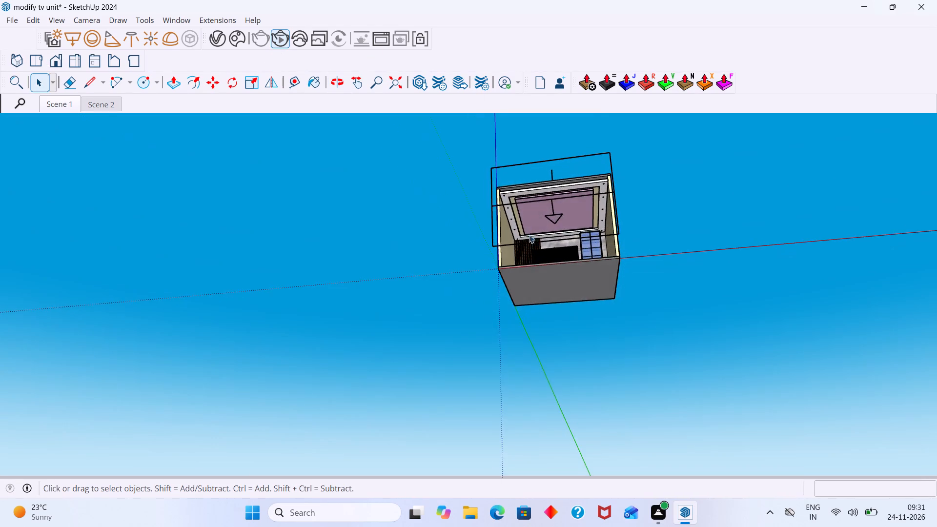
pyautogui.scroll(20, 528, 230)
pyautogui.scroll(11, 528, 230)
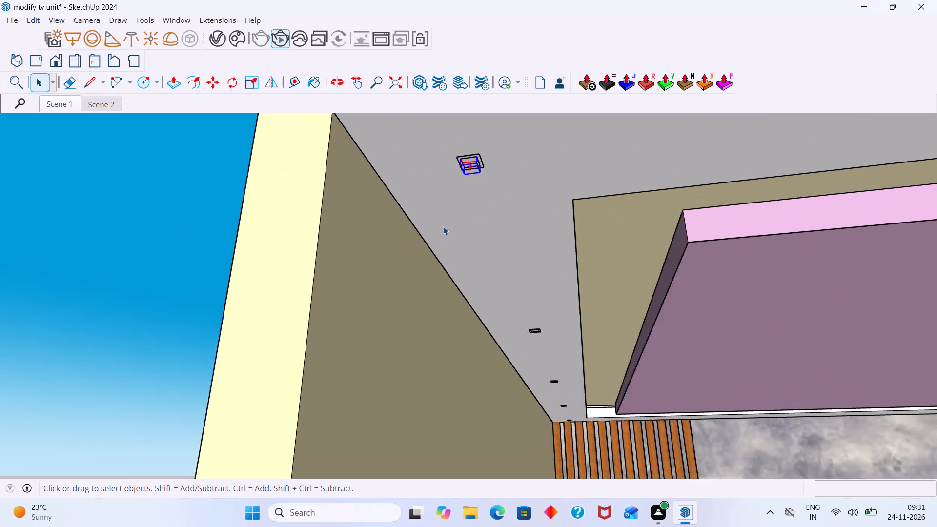
pyautogui.scroll(4, 443, 226)
pyautogui.keyDown('shift'); pyautogui.moveTo(459, 203); pyautogui.dragTo(424, 318, button='middle'); pyautogui.keyUp('shift')
pyautogui.moveTo(437, 299); pyautogui.dragTo(437, 261, button='middle')
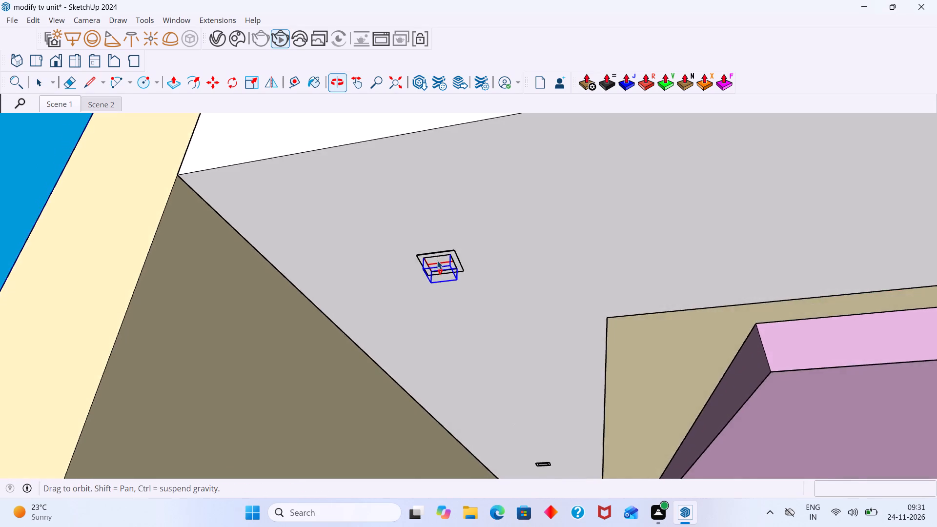
pyautogui.scroll(20, 437, 261)
pyautogui.scroll(11, 437, 261)
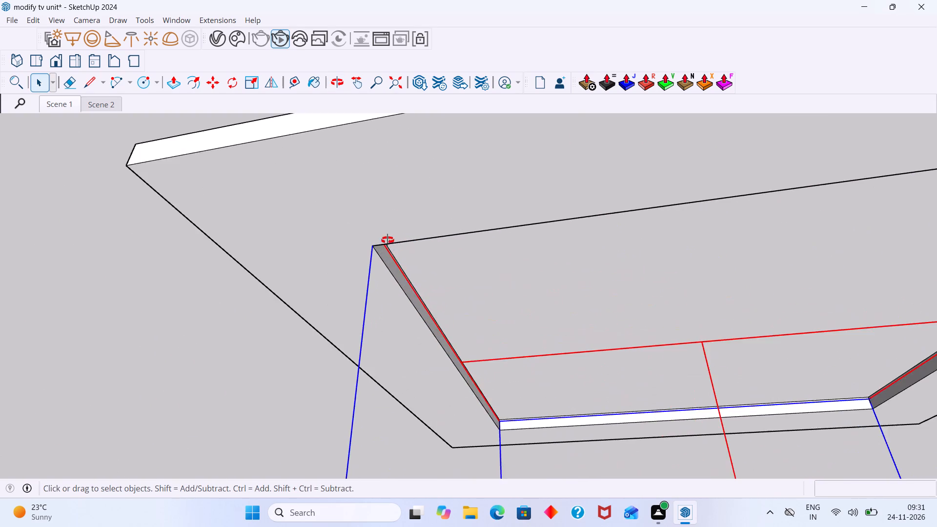
pyautogui.moveTo(388, 241); pyautogui.dragTo(334, 229, button='middle')
pyautogui.scroll(12, 377, 257)
pyautogui.moveTo(400, 255); pyautogui.dragTo(114, 263, button='middle')
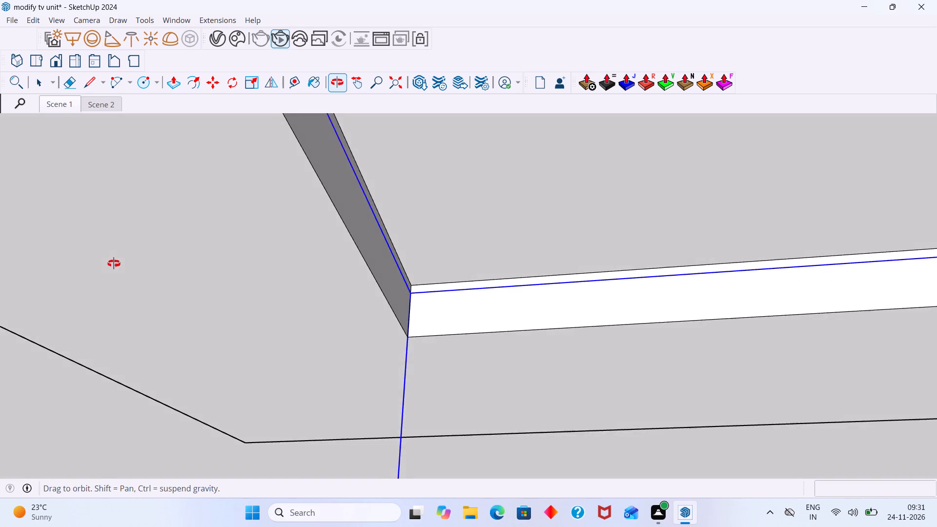
pyautogui.moveTo(114, 263); pyautogui.dragTo(119, 275, button='middle')
pyautogui.press('m')
pyautogui.scroll(9, 409, 282)
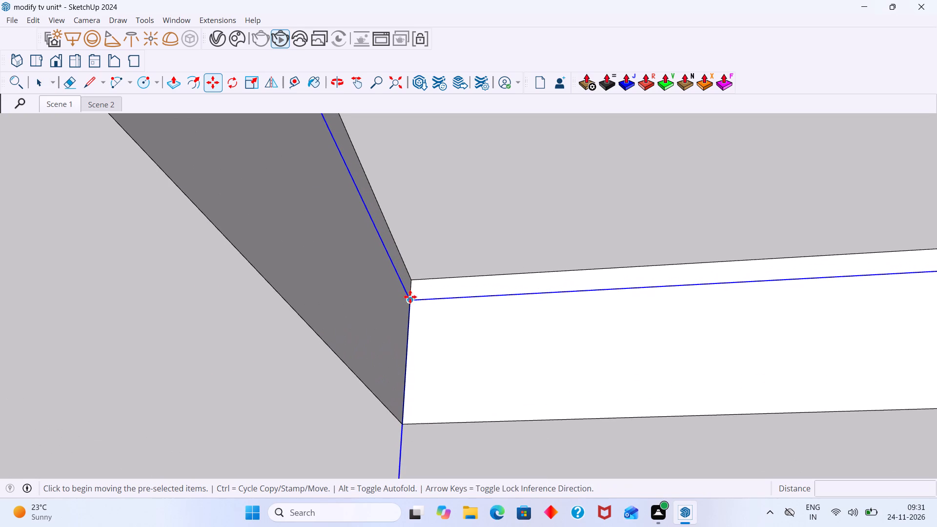
pyautogui.click(410, 297)
pyautogui.click(411, 277)
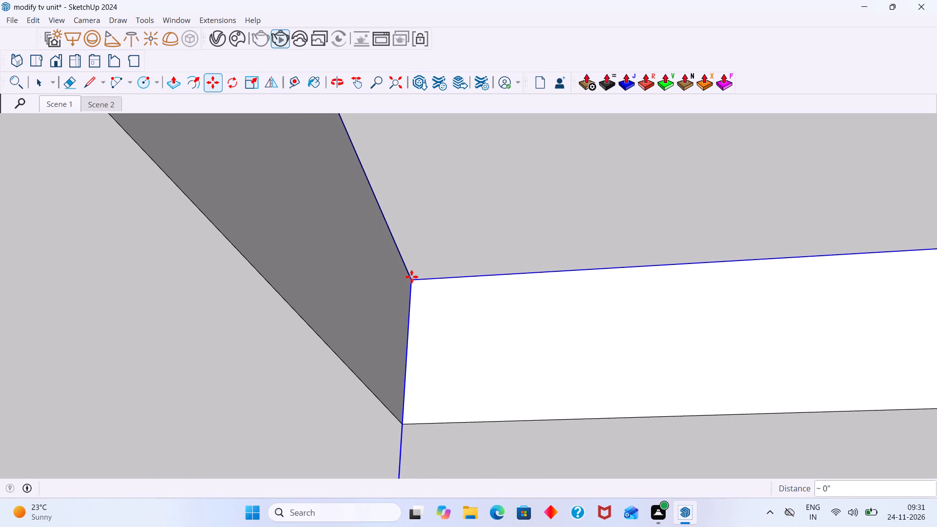
pyautogui.press('space')
# Inspect how the moved rectangle light sits against the inner edges and corners of the front spotlight's recess.
pyautogui.scroll(-20, 410, 282)
pyautogui.scroll(-20, 410, 282)
pyautogui.scroll(-4, 410, 282)
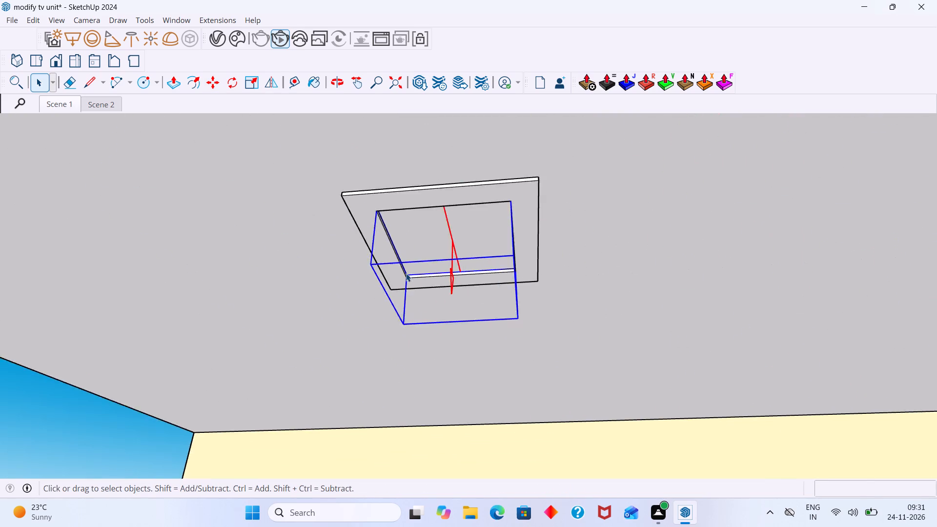
pyautogui.scroll(-20, 406, 273)
pyautogui.scroll(-20, 406, 273)
pyautogui.scroll(-10, 406, 273)
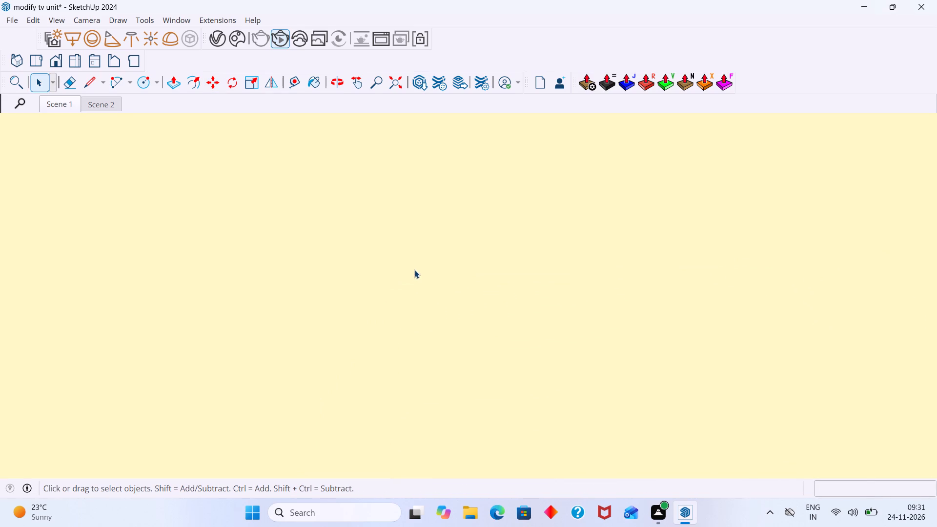
pyautogui.click(397, 80)
pyautogui.moveTo(405, 213); pyautogui.dragTo(574, 310, button='middle')
pyautogui.scroll(6, 410, 258)
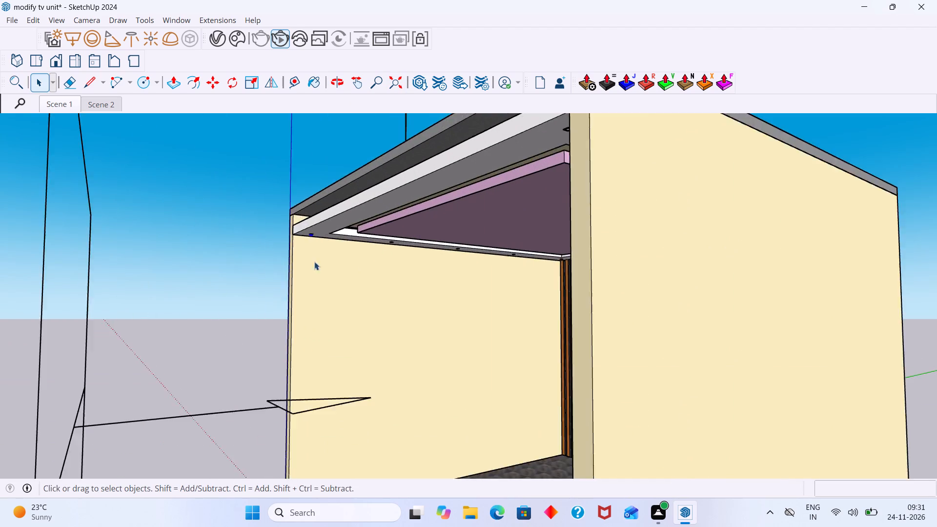
pyautogui.scroll(20, 314, 262)
pyautogui.scroll(11, 314, 262)
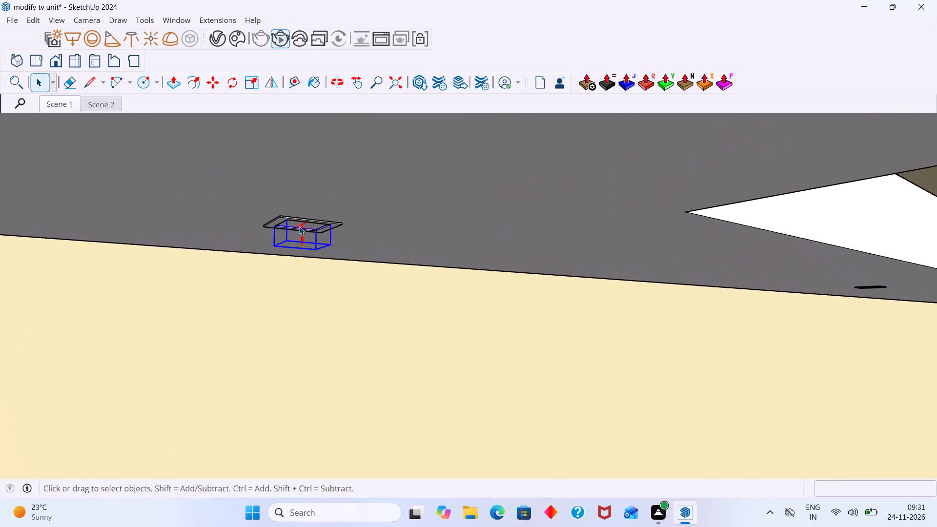
pyautogui.scroll(19, 299, 226)
pyautogui.moveTo(240, 196); pyautogui.dragTo(183, 161, button='middle')
pyautogui.scroll(6, 243, 197)
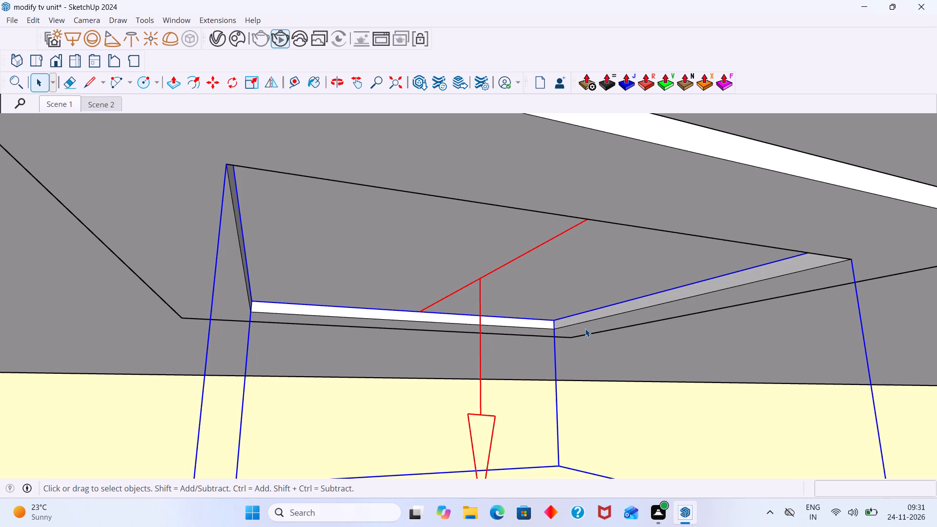
pyautogui.scroll(1, 585, 328)
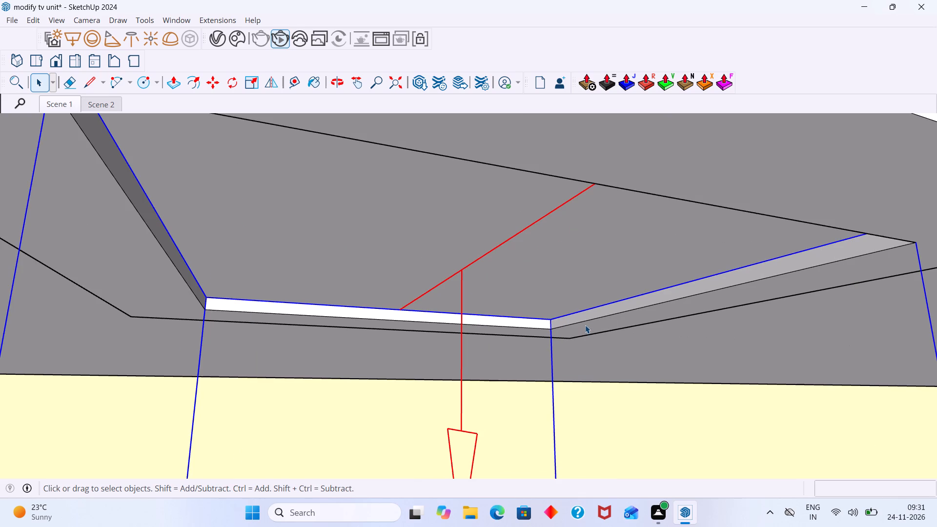
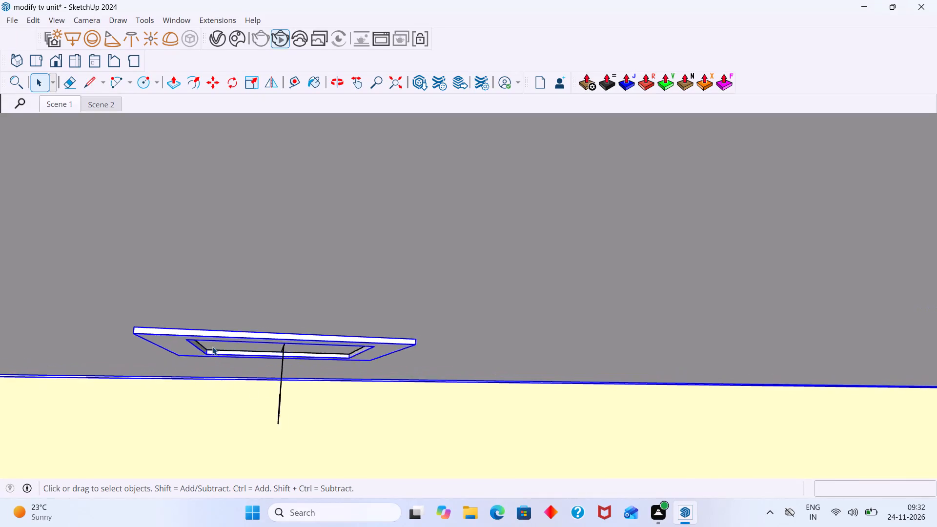
# Inspect the corners and inner edges of the front spotlight's recess to check the rectangle light's alignment.
pyautogui.moveTo(205, 349); pyautogui.dragTo(166, 248, button='middle')
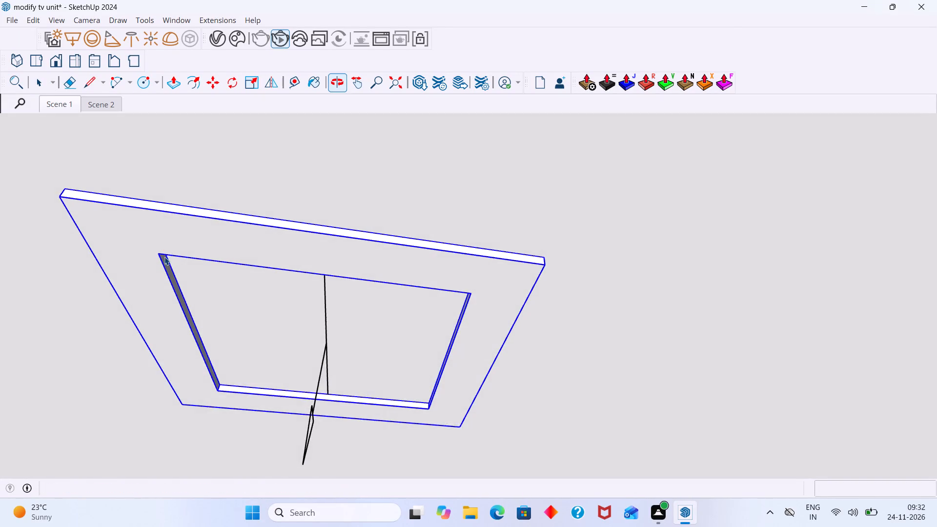
pyautogui.scroll(2, 163, 258)
pyautogui.moveTo(163, 250); pyautogui.dragTo(158, 190, button='middle')
pyautogui.scroll(8, 158, 190)
pyautogui.moveTo(167, 283); pyautogui.dragTo(161, 208, button='middle')
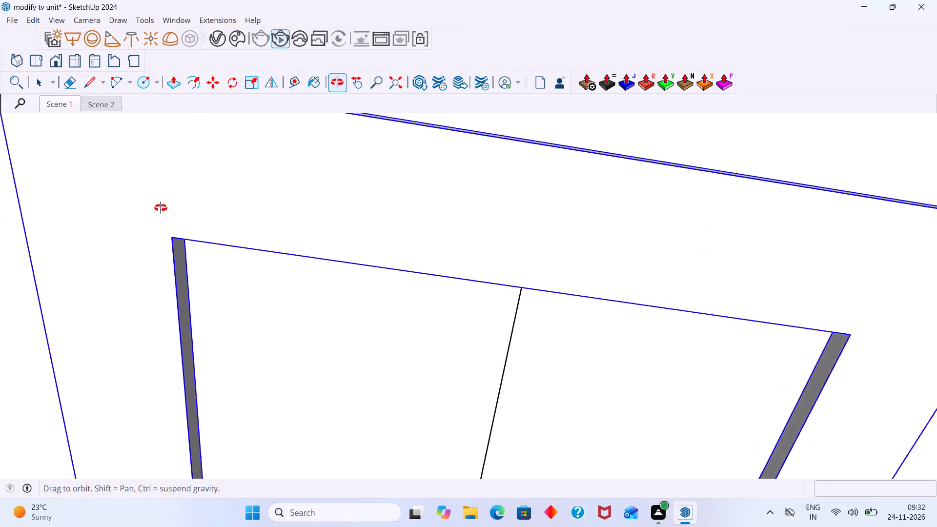
pyautogui.moveTo(161, 208); pyautogui.dragTo(161, 172, button='middle')
pyautogui.scroll(2, 194, 254)
pyautogui.moveTo(194, 257); pyautogui.dragTo(201, 174, button='middle')
pyautogui.scroll(5, 202, 246)
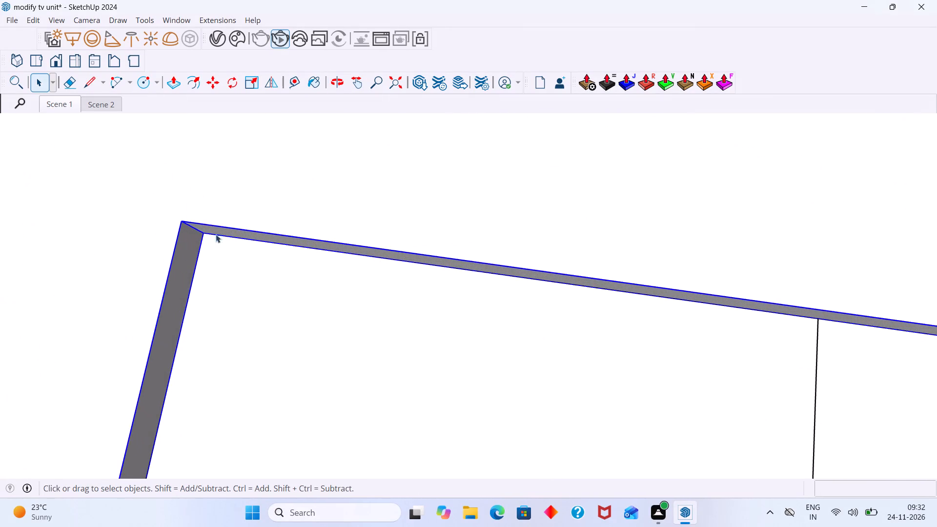
pyautogui.scroll(-20, 219, 233)
pyautogui.scroll(-6, 219, 233)
pyautogui.moveTo(373, 279); pyautogui.dragTo(394, 316, button='middle')
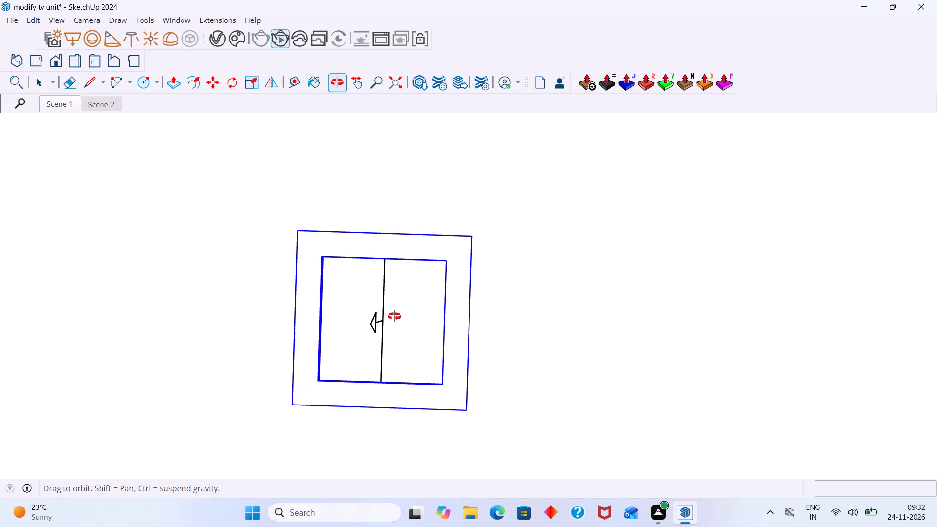
pyautogui.moveTo(394, 316); pyautogui.dragTo(393, 314, button='middle')
# Copy the front spotlight's rectangle light about 25' 8 3/16" to the matching recess corner of the opposite row's second spotlight from the room's open end.
pyautogui.scroll(12, 308, 272)
pyautogui.scroll(3, 420, 280)
pyautogui.moveTo(336, 261); pyautogui.dragTo(261, 191, button='middle')
pyautogui.click(534, 283)
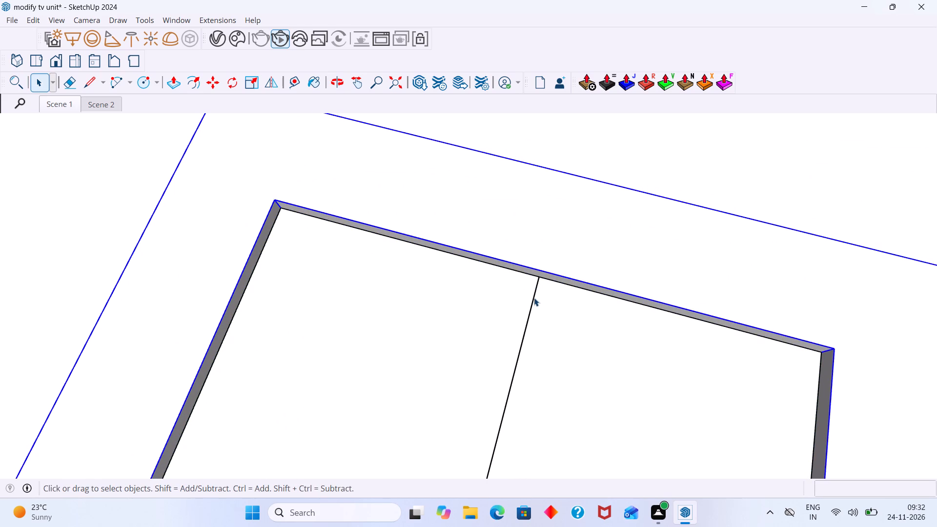
pyautogui.click(534, 298)
pyautogui.scroll(7, 217, 258)
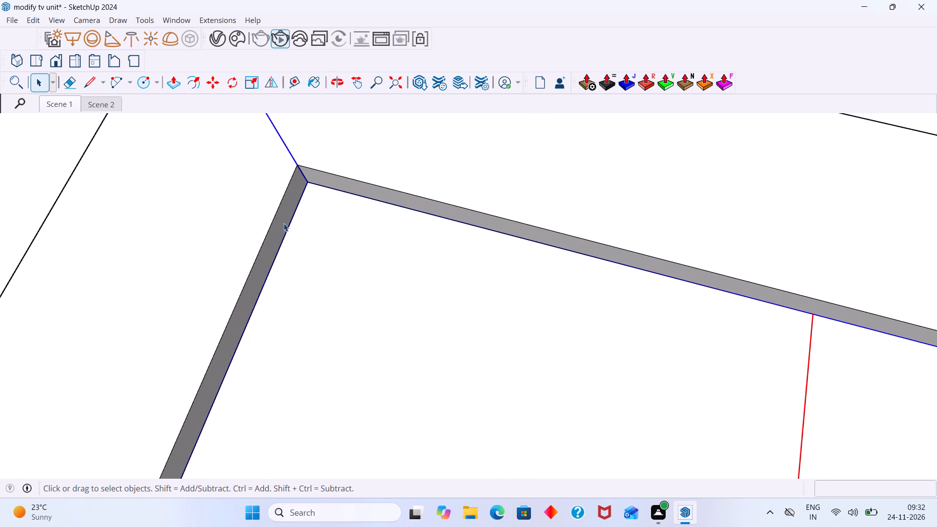
pyautogui.press('m')
pyautogui.click(306, 182)
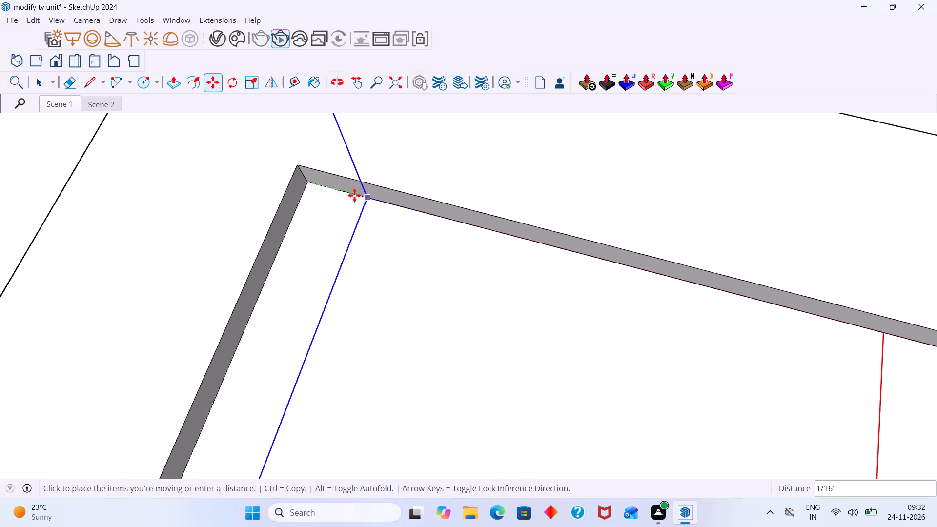
pyautogui.scroll(-20, 382, 235)
pyautogui.scroll(-2, 382, 235)
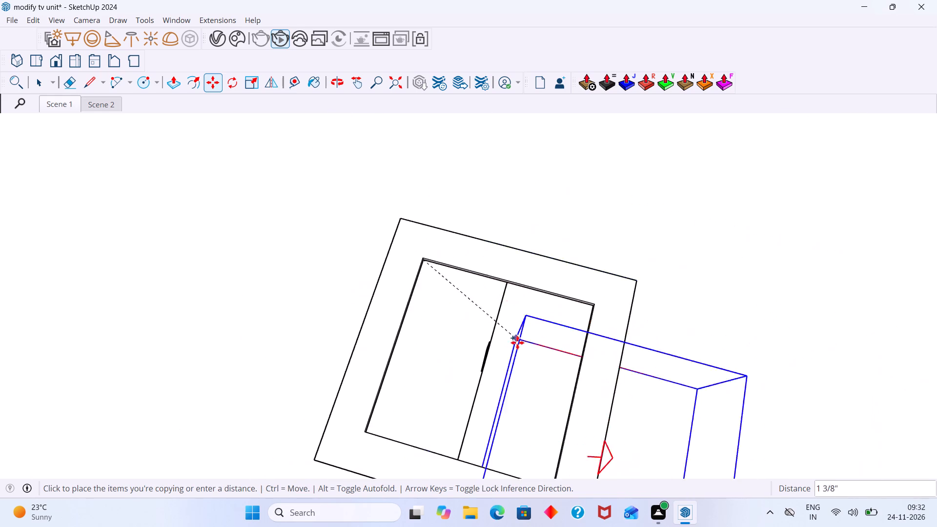
pyautogui.scroll(-7, 517, 343)
pyautogui.moveTo(521, 351); pyautogui.dragTo(137, 289, button='middle')
pyautogui.scroll(-20, 158, 288)
pyautogui.scroll(-9, 158, 288)
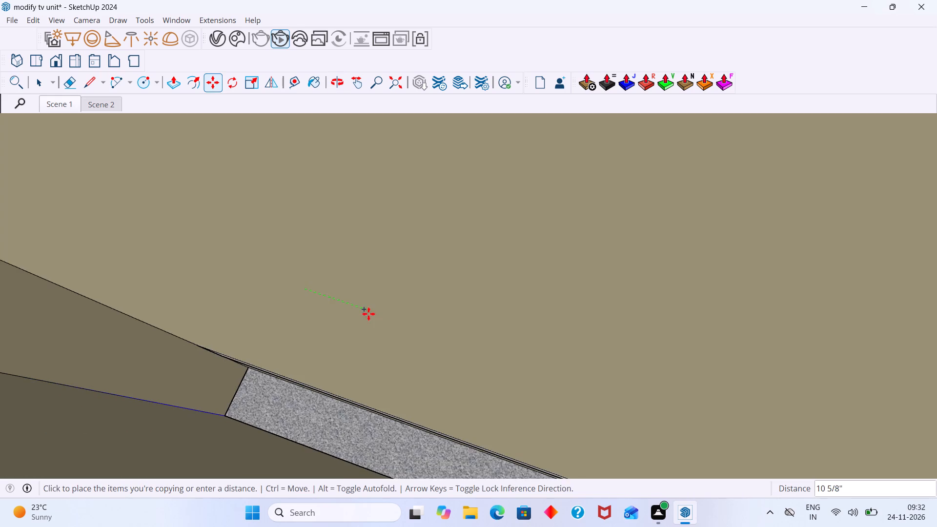
pyautogui.scroll(-2, 368, 314)
pyautogui.scroll(-4, 264, 316)
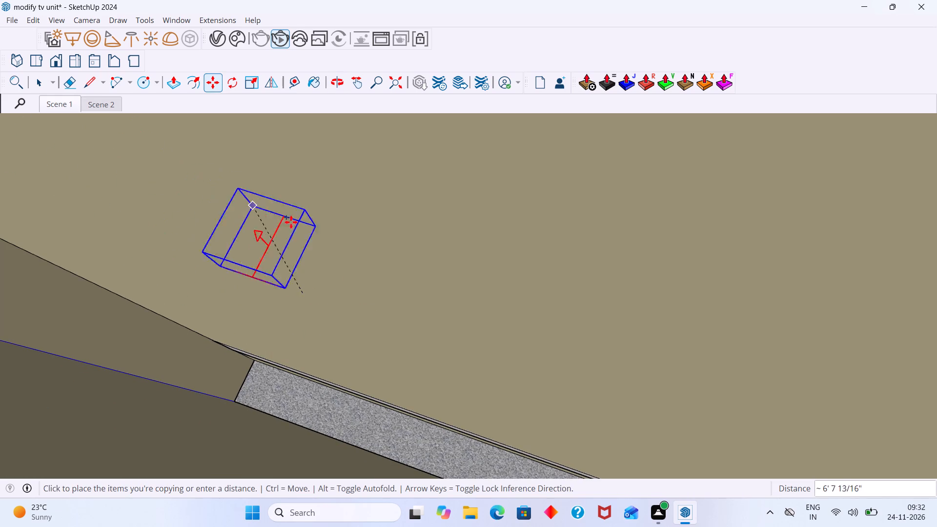
pyautogui.scroll(-9, 351, 280)
pyautogui.click(403, 86)
pyautogui.scroll(-7, 390, 194)
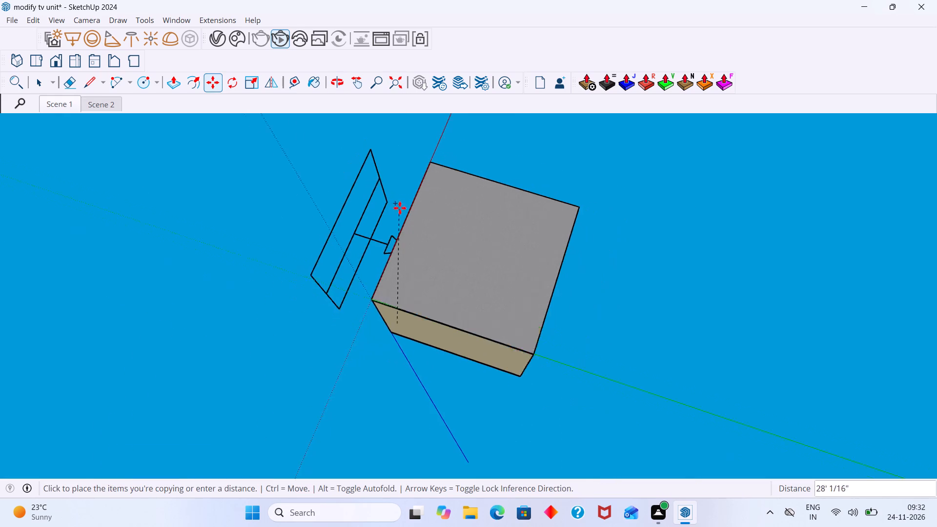
pyautogui.scroll(-2, 400, 208)
pyautogui.moveTo(416, 337); pyautogui.dragTo(643, 317, button='middle')
pyautogui.moveTo(331, 323); pyautogui.dragTo(383, 217, button='middle')
pyautogui.scroll(7, 373, 286)
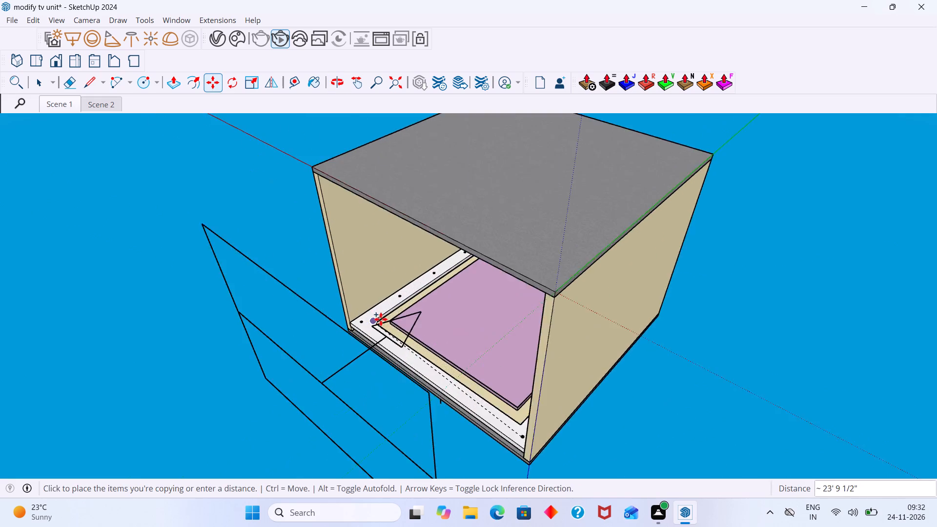
pyautogui.scroll(11, 381, 319)
pyautogui.scroll(-6, 390, 304)
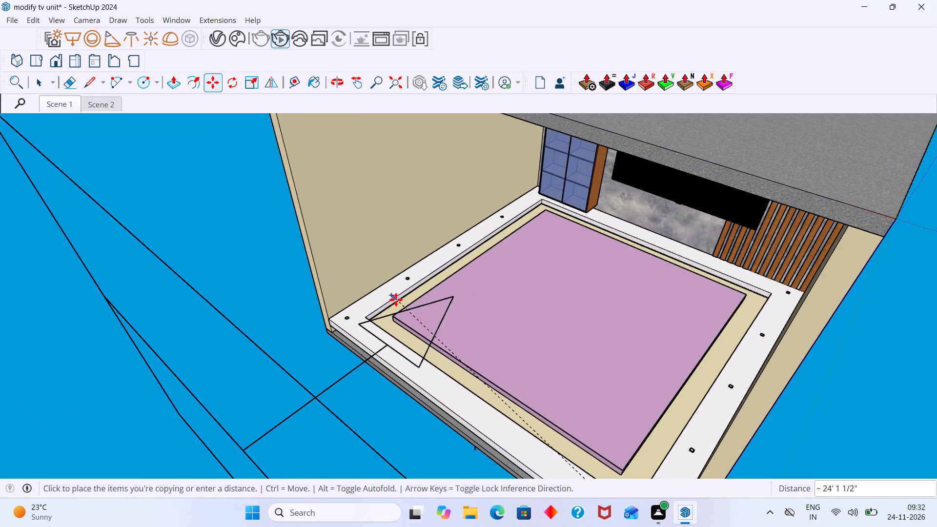
pyautogui.scroll(-4, 396, 300)
pyautogui.scroll(18, 389, 288)
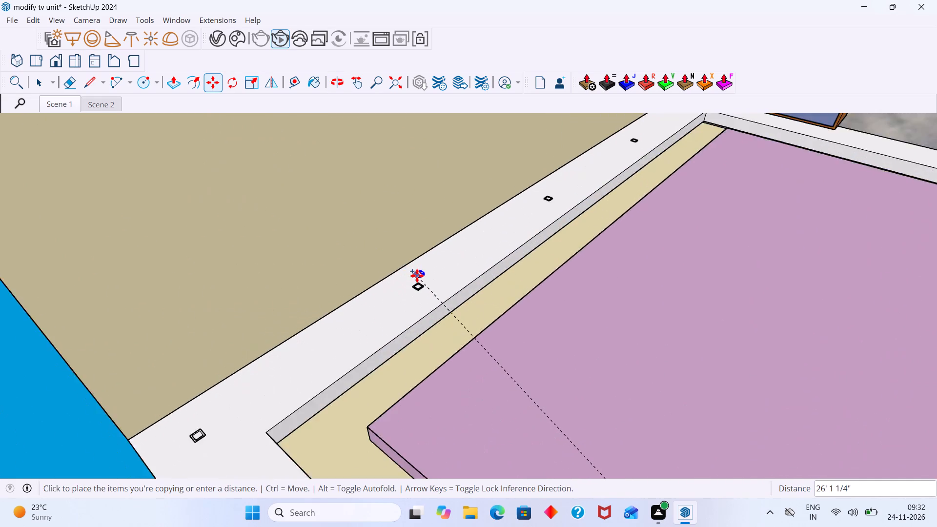
pyautogui.scroll(20, 417, 276)
pyautogui.scroll(2, 417, 276)
pyautogui.moveTo(405, 286); pyautogui.dragTo(334, 304, button='middle')
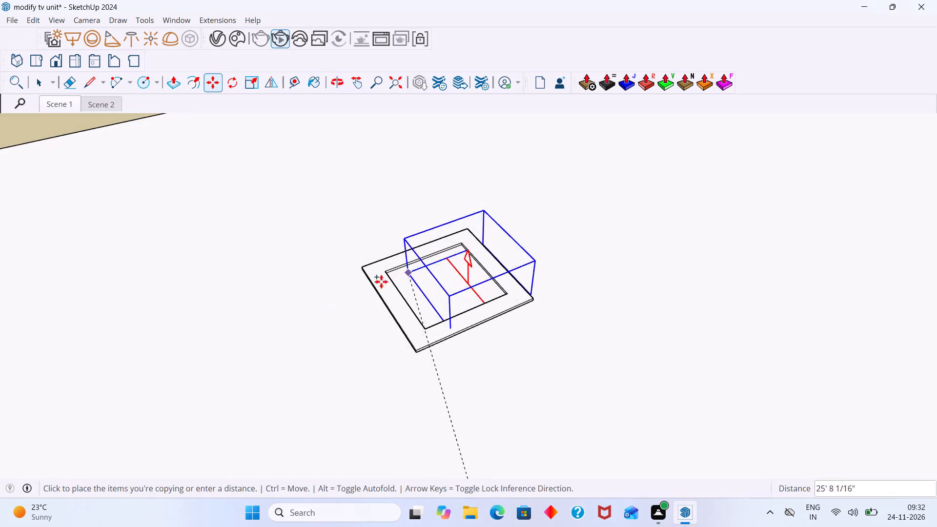
pyautogui.scroll(20, 395, 273)
pyautogui.moveTo(351, 278); pyautogui.dragTo(228, 295, button='middle')
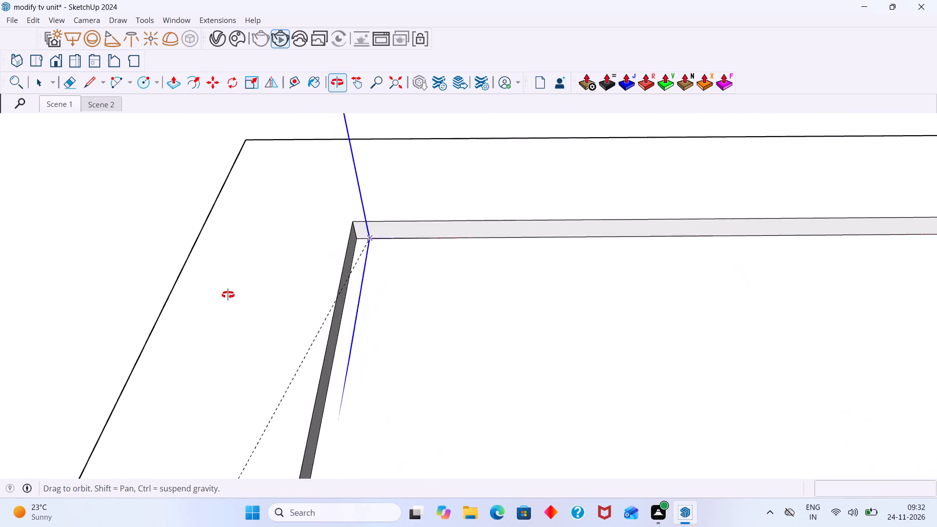
pyautogui.moveTo(228, 295); pyautogui.dragTo(244, 288, button='middle')
pyautogui.scroll(7, 426, 230)
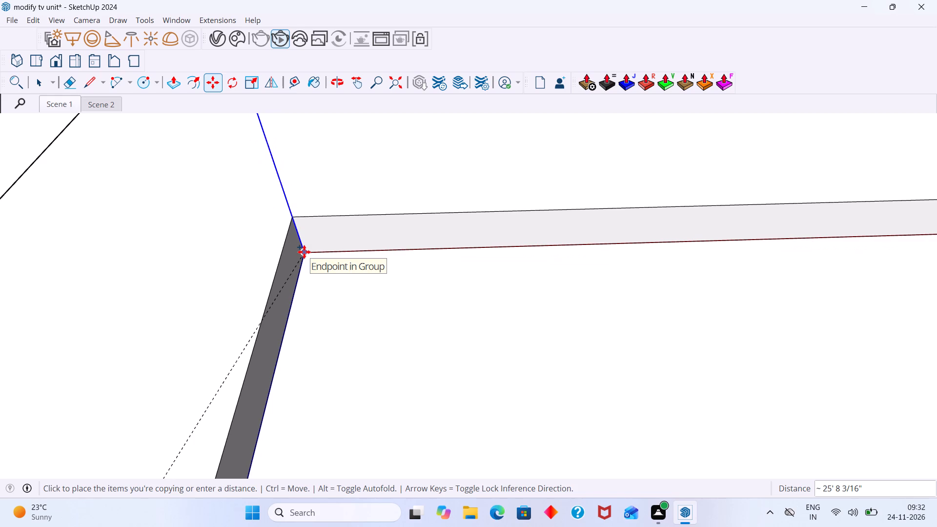
pyautogui.click(304, 252)
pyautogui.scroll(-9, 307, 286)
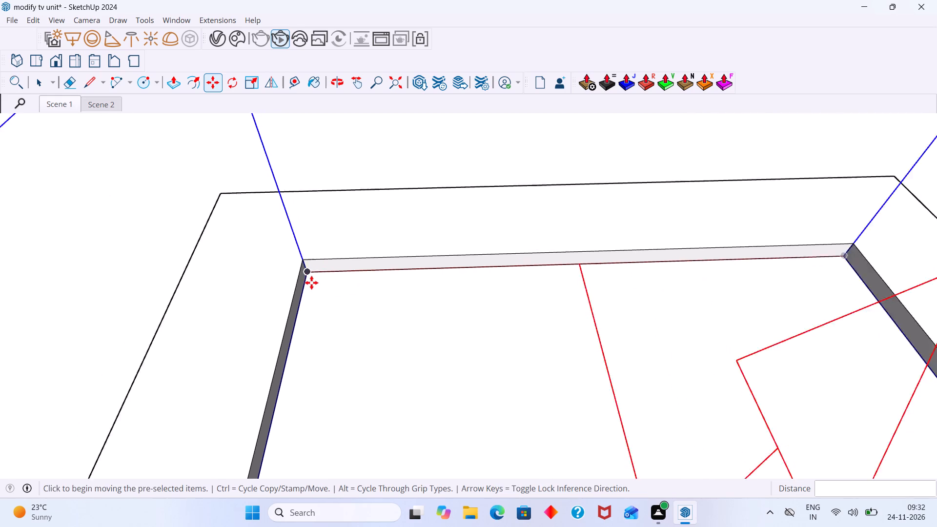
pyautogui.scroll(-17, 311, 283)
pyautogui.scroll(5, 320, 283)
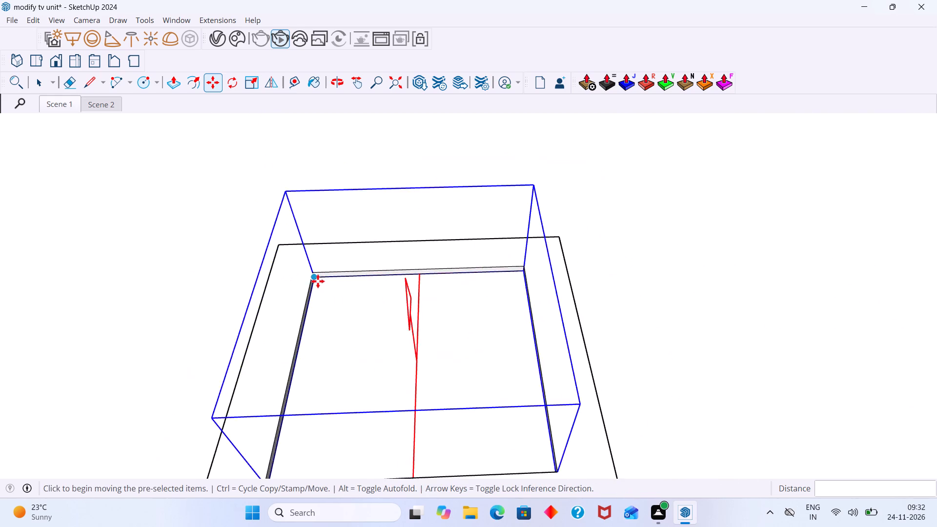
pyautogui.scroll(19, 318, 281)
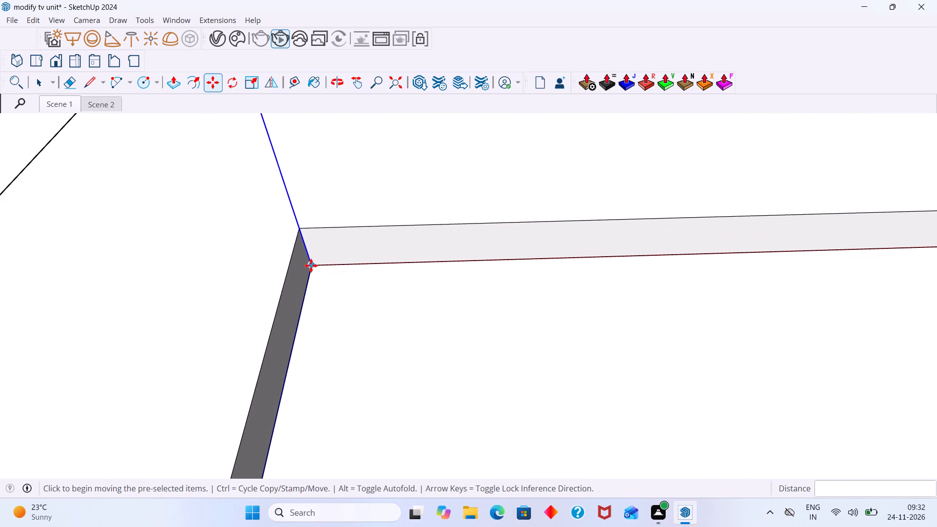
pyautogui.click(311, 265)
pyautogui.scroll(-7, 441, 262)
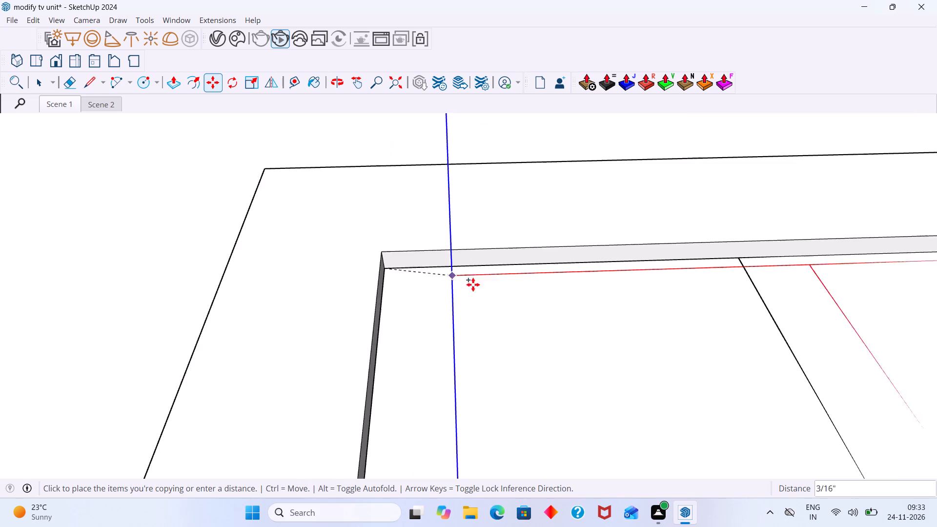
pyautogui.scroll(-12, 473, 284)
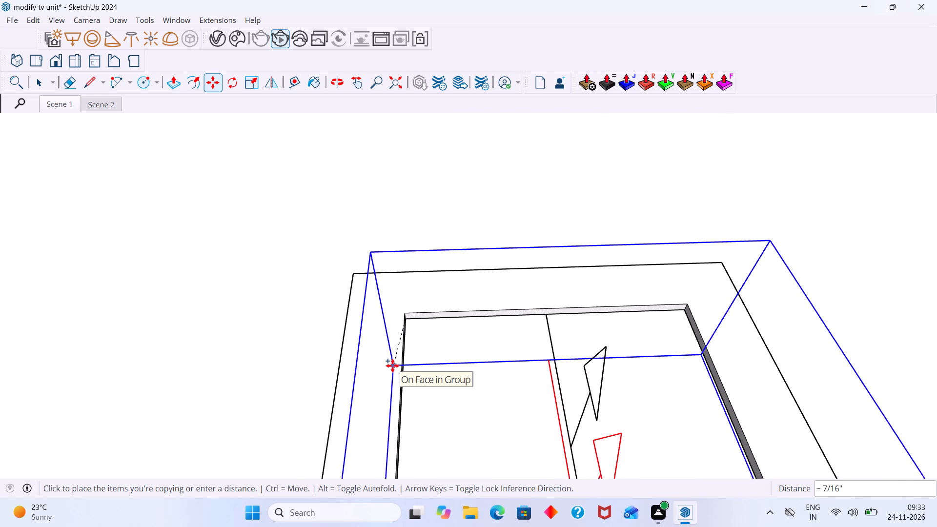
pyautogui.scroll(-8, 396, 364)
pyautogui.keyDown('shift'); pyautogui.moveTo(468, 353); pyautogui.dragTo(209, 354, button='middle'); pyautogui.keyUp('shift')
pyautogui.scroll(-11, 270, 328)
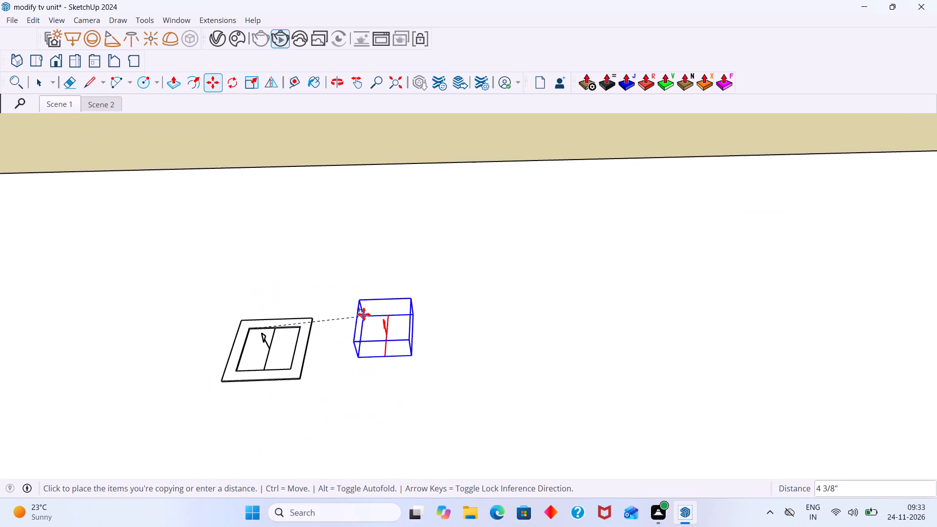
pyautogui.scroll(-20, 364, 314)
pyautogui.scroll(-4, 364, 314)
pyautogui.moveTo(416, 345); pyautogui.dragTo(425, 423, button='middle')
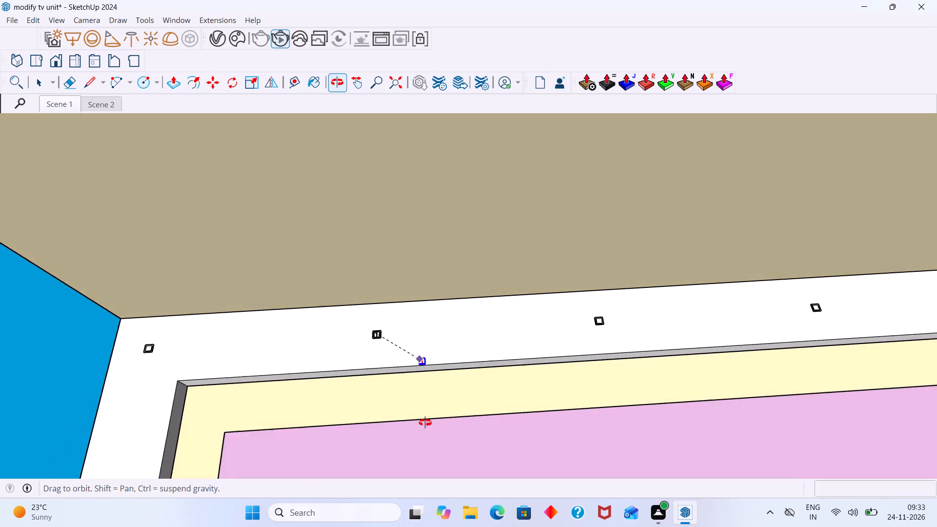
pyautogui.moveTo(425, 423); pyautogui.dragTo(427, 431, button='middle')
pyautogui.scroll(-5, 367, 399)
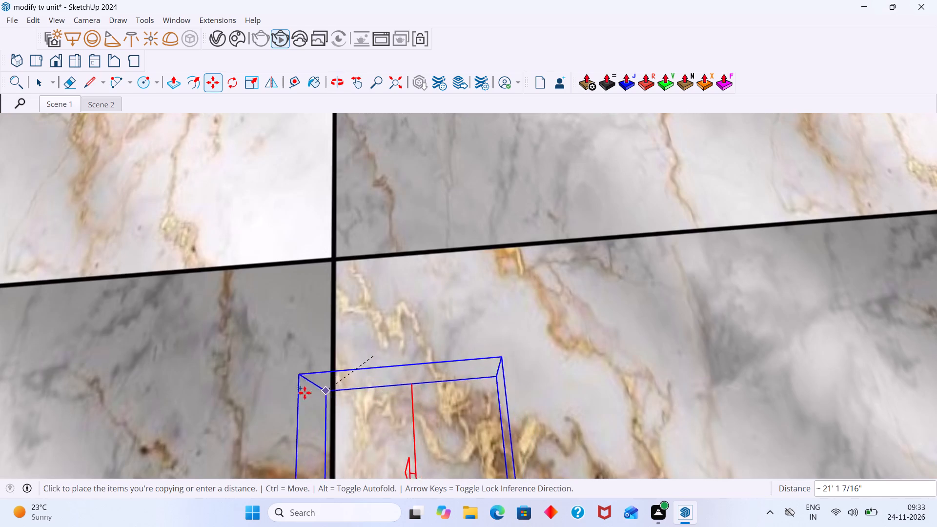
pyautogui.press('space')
# Copy the second spotlight's selected rectangle light about 6' 5 1/2" to the matching inner recess corner of the same row's spotlight nearest the open end.
pyautogui.scroll(-16, 251, 358)
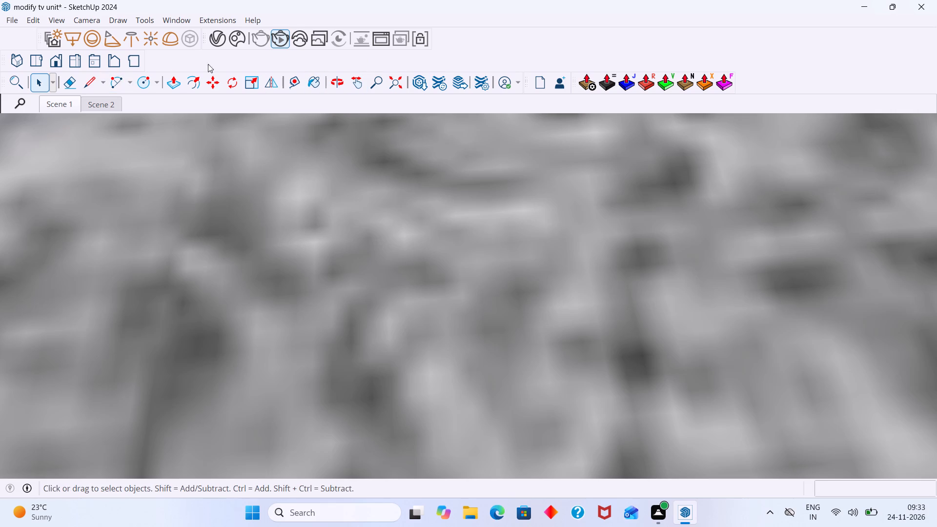
pyautogui.click(396, 84)
pyautogui.scroll(-6, 352, 187)
pyautogui.moveTo(328, 263); pyautogui.dragTo(448, 120, button='middle')
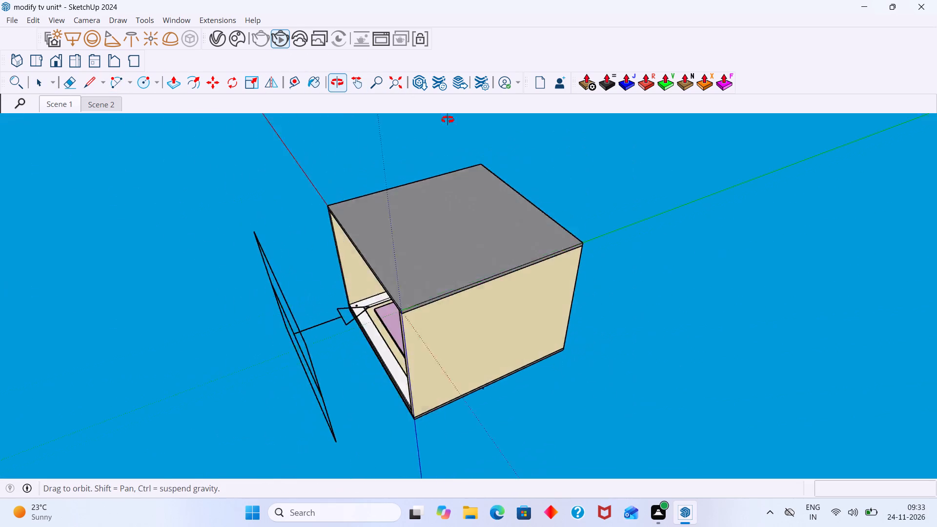
pyautogui.moveTo(448, 120); pyautogui.dragTo(478, 61, button='middle')
pyautogui.scroll(20, 370, 314)
pyautogui.scroll(5, 370, 314)
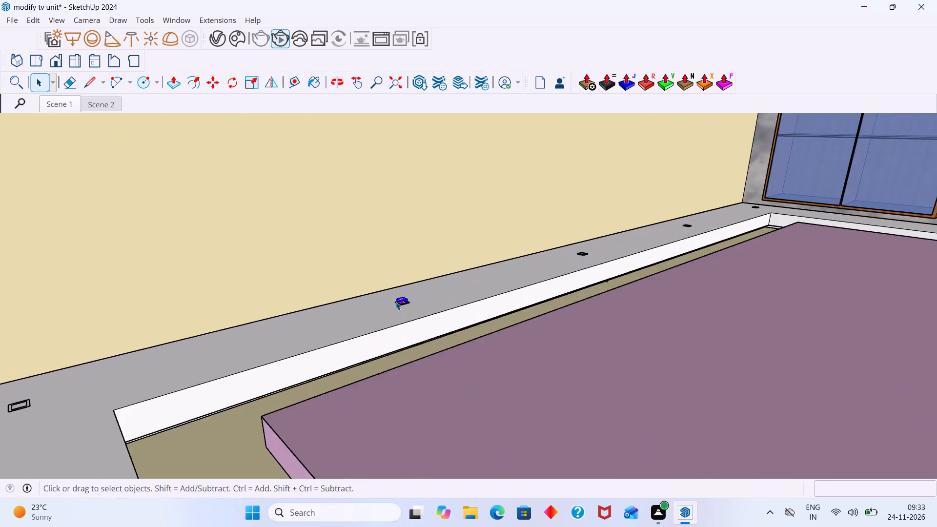
pyautogui.scroll(17, 396, 302)
pyautogui.moveTo(404, 303); pyautogui.dragTo(356, 315, button='middle')
pyautogui.scroll(7, 394, 289)
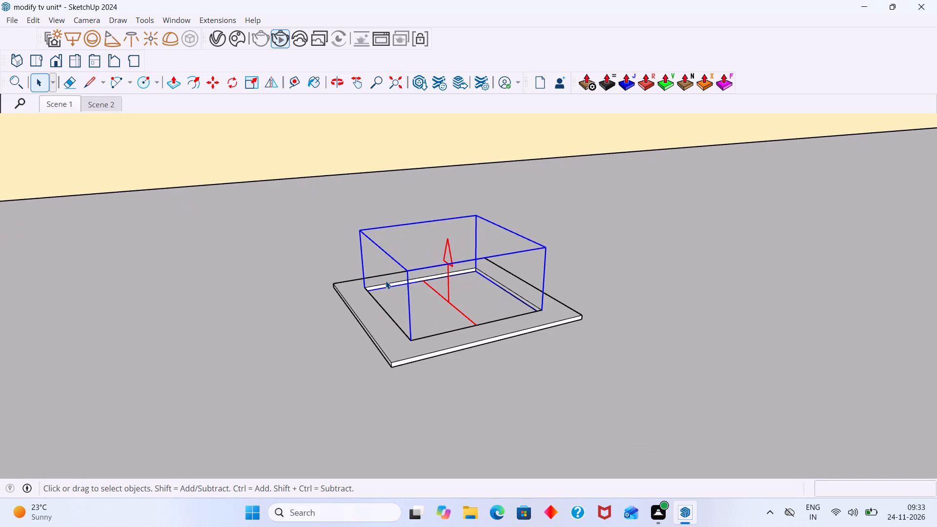
pyautogui.scroll(6, 356, 267)
pyautogui.moveTo(391, 276); pyautogui.dragTo(303, 309, button='middle')
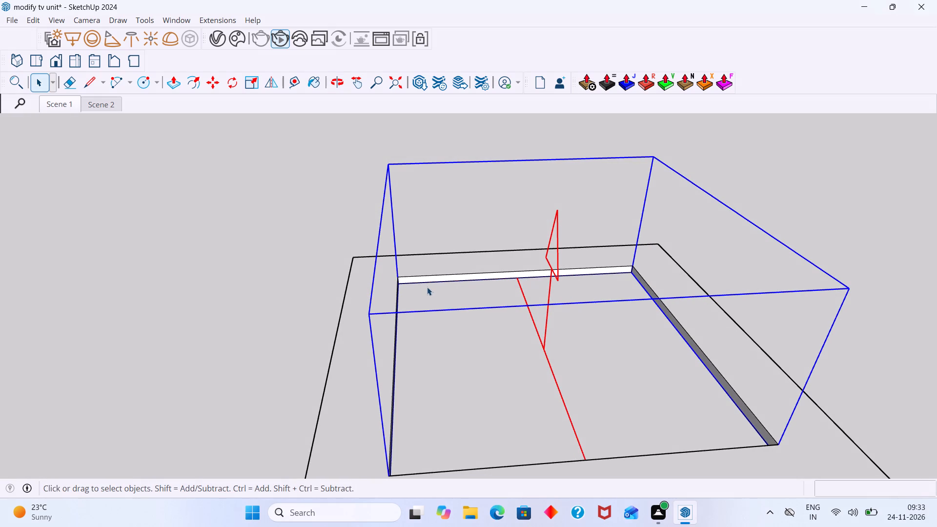
pyautogui.press('m')
pyautogui.scroll(14, 397, 295)
pyautogui.moveTo(403, 267); pyautogui.dragTo(336, 262, button='middle')
pyautogui.scroll(3, 422, 257)
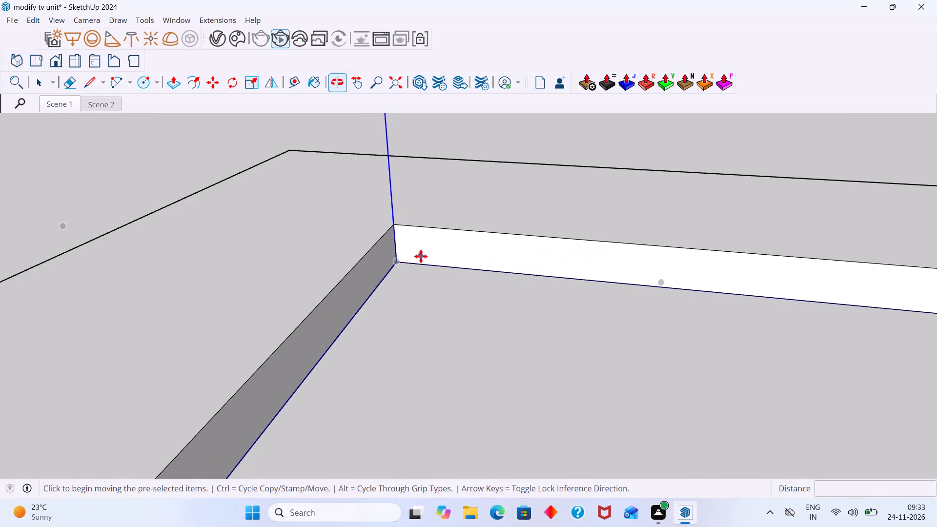
pyautogui.click(396, 263)
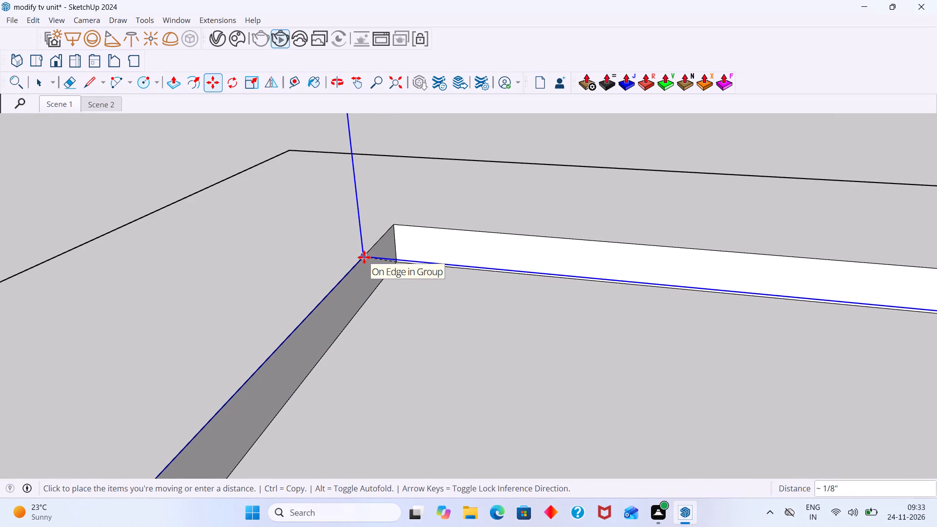
pyautogui.scroll(-15, 204, 298)
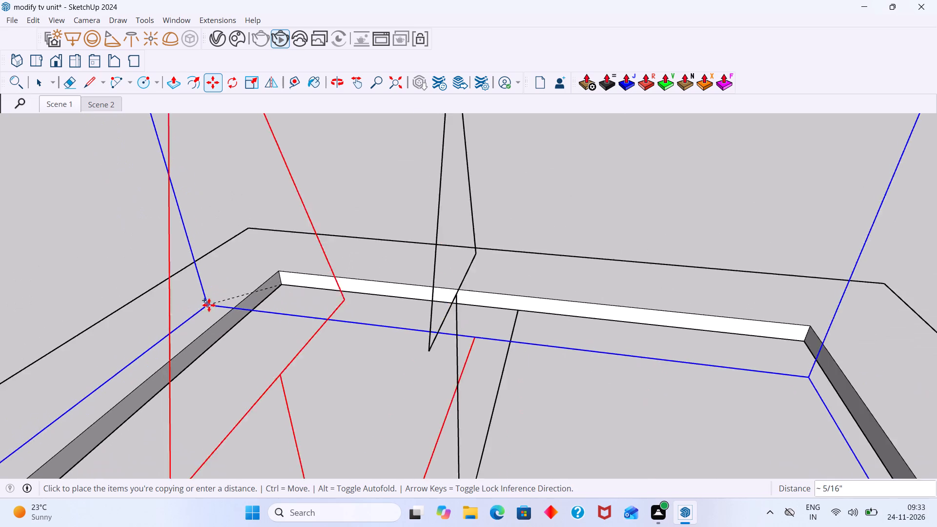
pyautogui.scroll(-10, 209, 305)
pyautogui.moveTo(246, 298); pyautogui.dragTo(486, 305, button='middle')
pyautogui.scroll(-16, 355, 273)
pyautogui.moveTo(132, 276); pyautogui.dragTo(134, 275, button='middle')
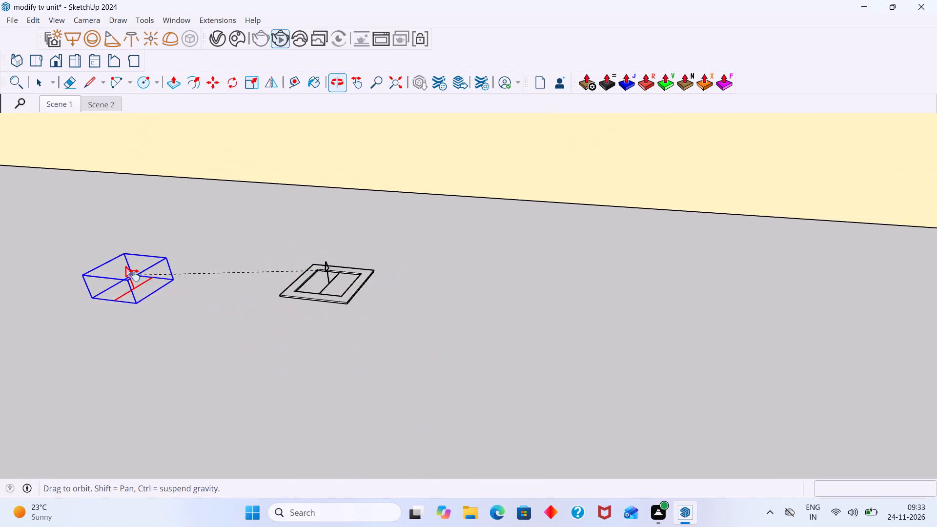
pyautogui.moveTo(134, 275); pyautogui.dragTo(578, 301, button='middle')
pyautogui.scroll(-11, 411, 275)
pyautogui.keyDown('shift'); pyautogui.moveTo(249, 266); pyautogui.dragTo(723, 308, button='middle'); pyautogui.keyUp('shift')
pyautogui.scroll(6, 375, 282)
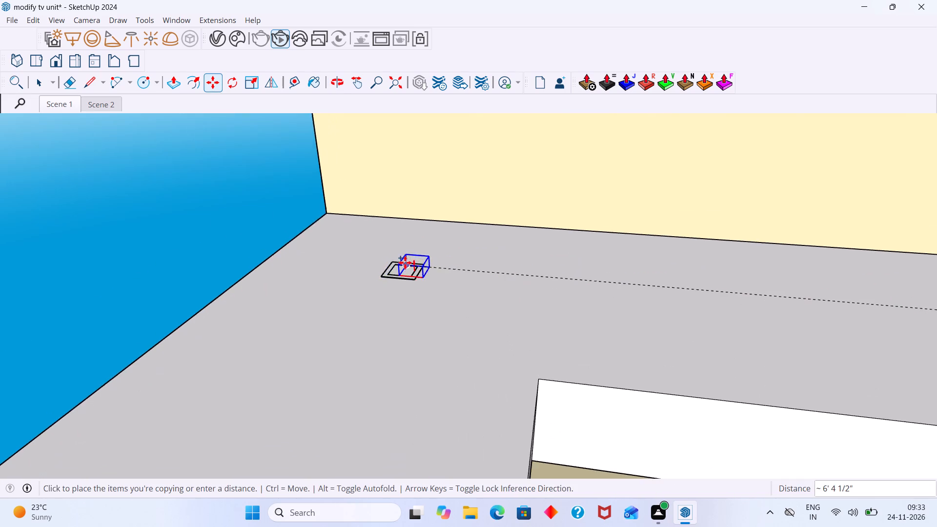
pyautogui.scroll(20, 403, 263)
pyautogui.scroll(9, 403, 263)
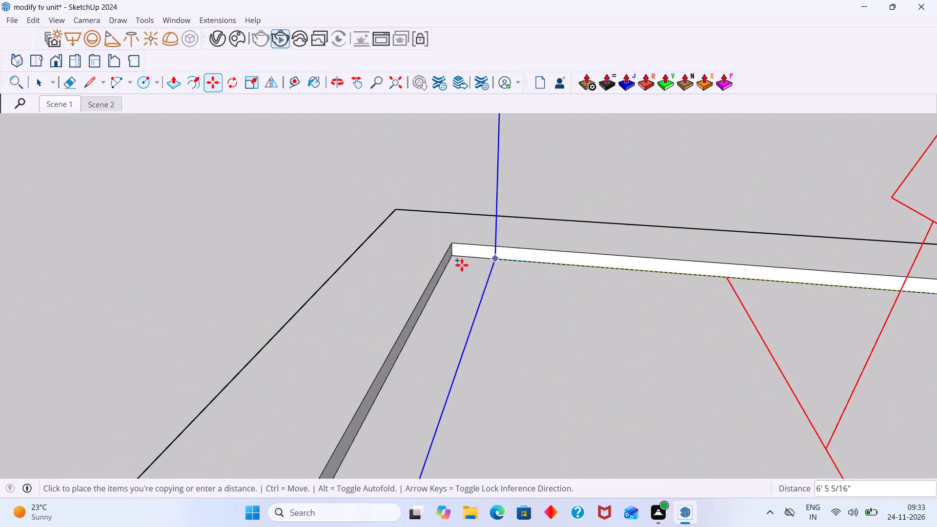
pyautogui.scroll(8, 451, 265)
pyautogui.click(459, 246)
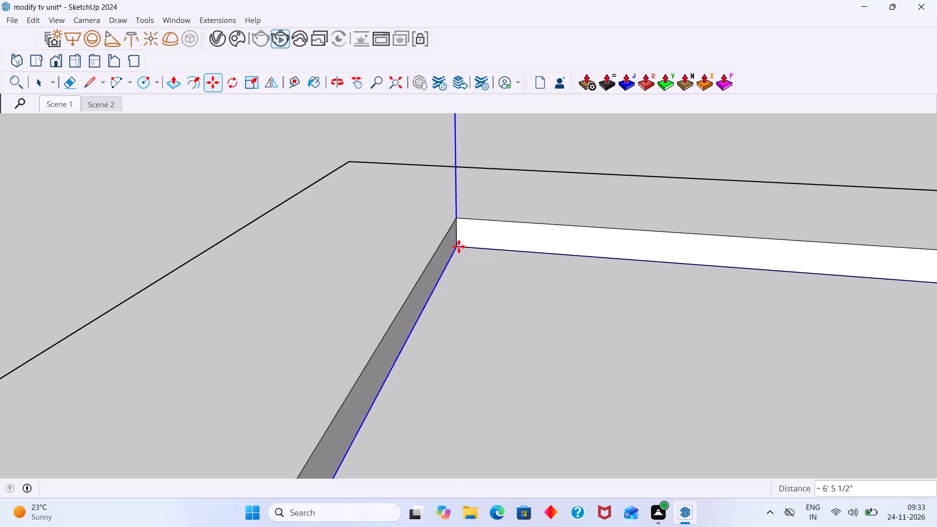
# Copy the open-end spotlight's rectangle light about 12' 11" to the matching inner recess corner of the third spotlight in the same row.
pyautogui.scroll(-20, 522, 267)
pyautogui.scroll(-15, 522, 267)
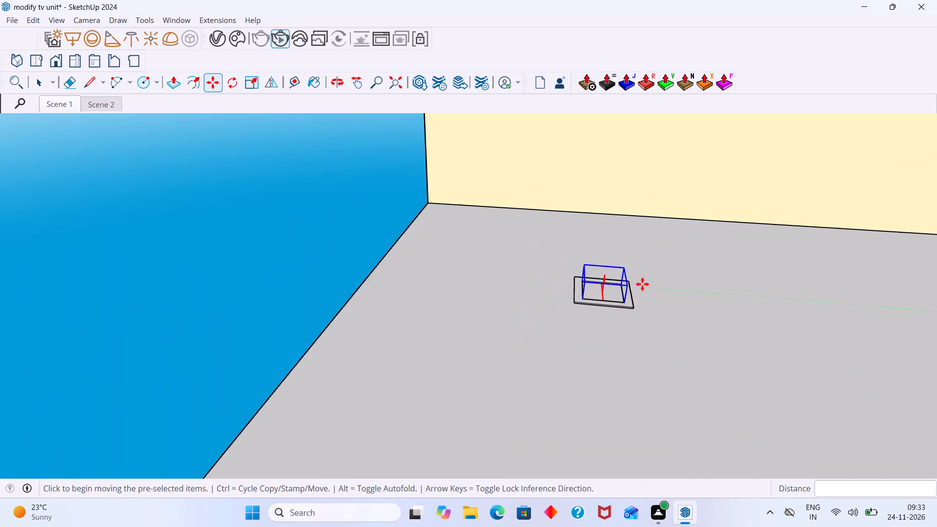
pyautogui.scroll(-9, 642, 284)
pyautogui.moveTo(644, 278); pyautogui.dragTo(256, 277, button='middle')
pyautogui.scroll(-9, 318, 277)
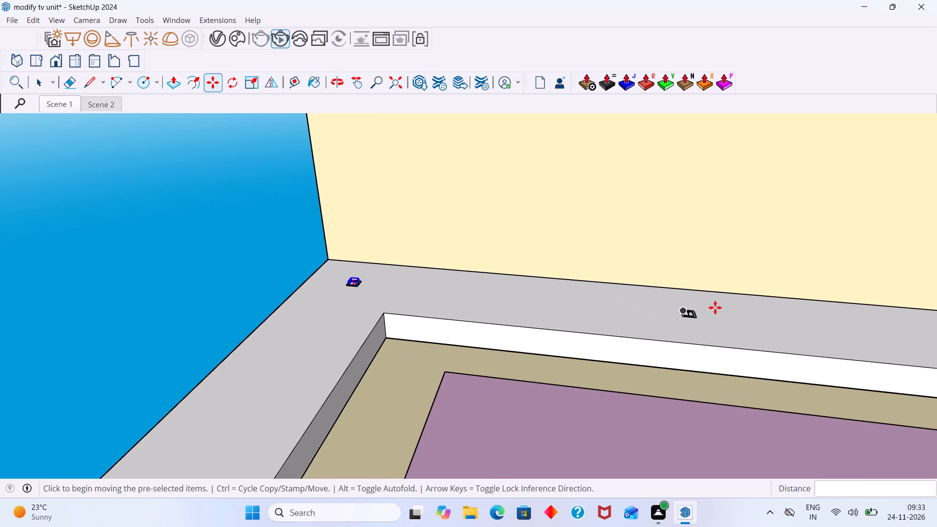
pyautogui.scroll(5, 676, 273)
pyautogui.scroll(15, 158, 279)
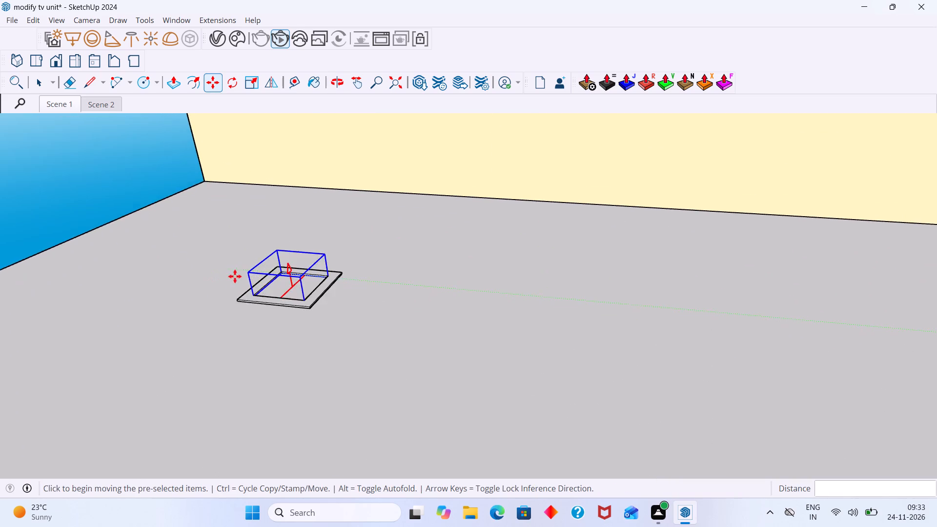
pyautogui.scroll(20, 235, 276)
pyautogui.scroll(5, 235, 276)
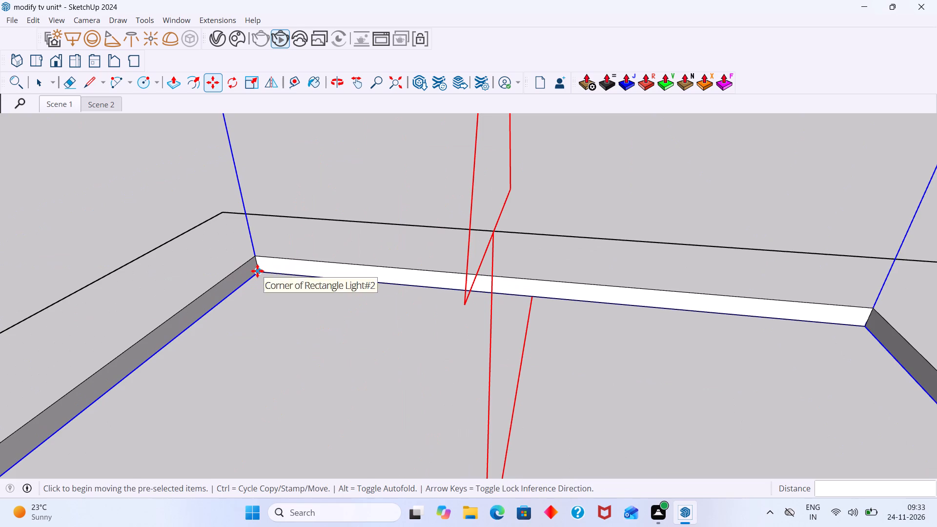
pyautogui.click(257, 271)
pyautogui.scroll(-12, 491, 275)
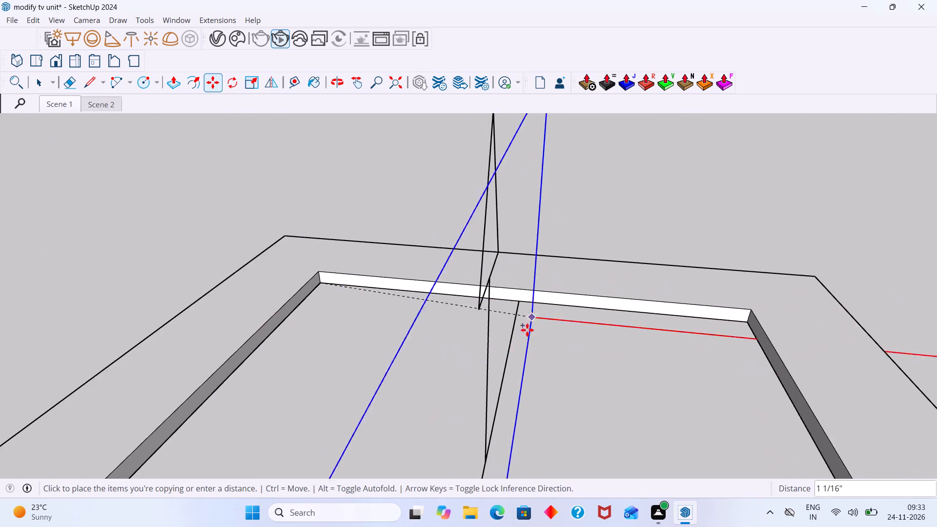
pyautogui.scroll(-16, 527, 330)
pyautogui.keyDown('shift'); pyautogui.moveTo(501, 300); pyautogui.dragTo(211, 279, button='middle'); pyautogui.keyUp('shift')
pyautogui.scroll(-19, 244, 267)
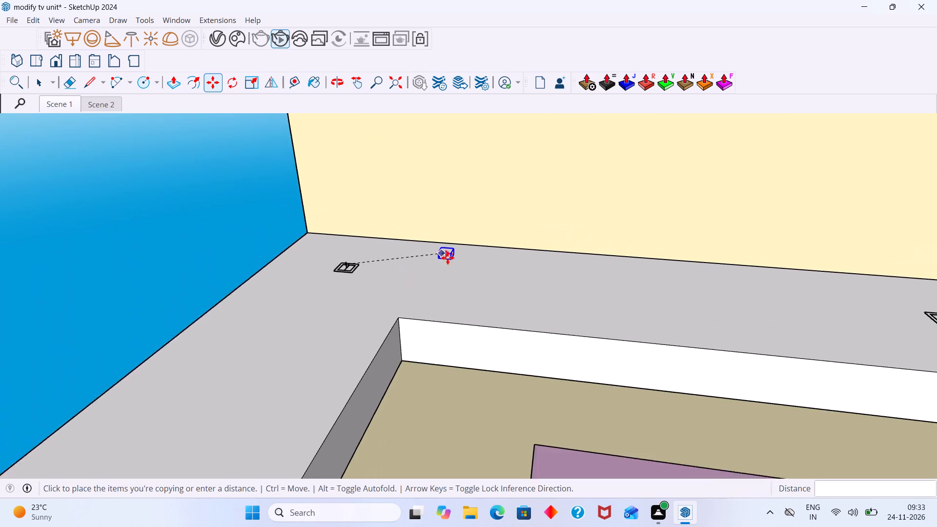
pyautogui.scroll(-1, 448, 258)
pyautogui.keyDown('shift'); pyautogui.moveTo(470, 254); pyautogui.dragTo(69, 269, button='middle'); pyautogui.keyUp('shift')
pyautogui.scroll(-3, 372, 263)
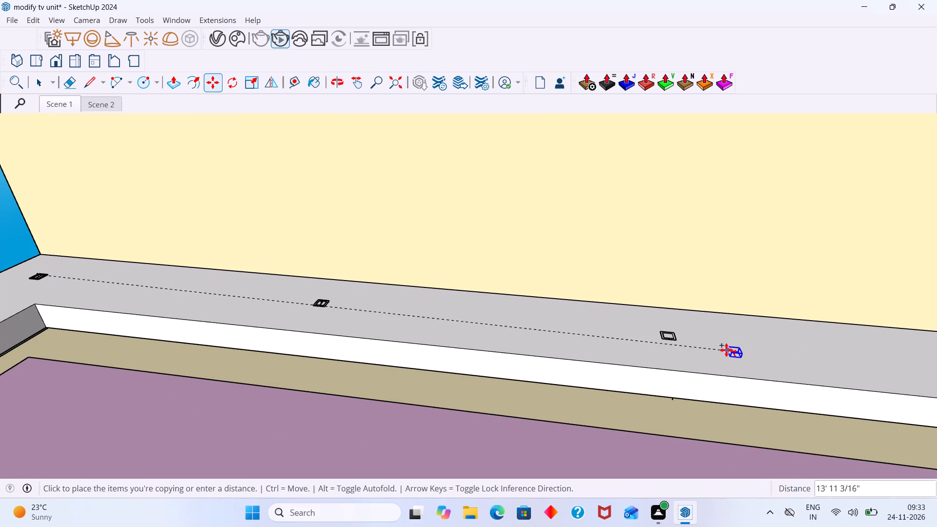
pyautogui.moveTo(726, 349); pyautogui.dragTo(725, 404, button='middle')
pyautogui.scroll(20, 661, 377)
pyautogui.scroll(3, 661, 377)
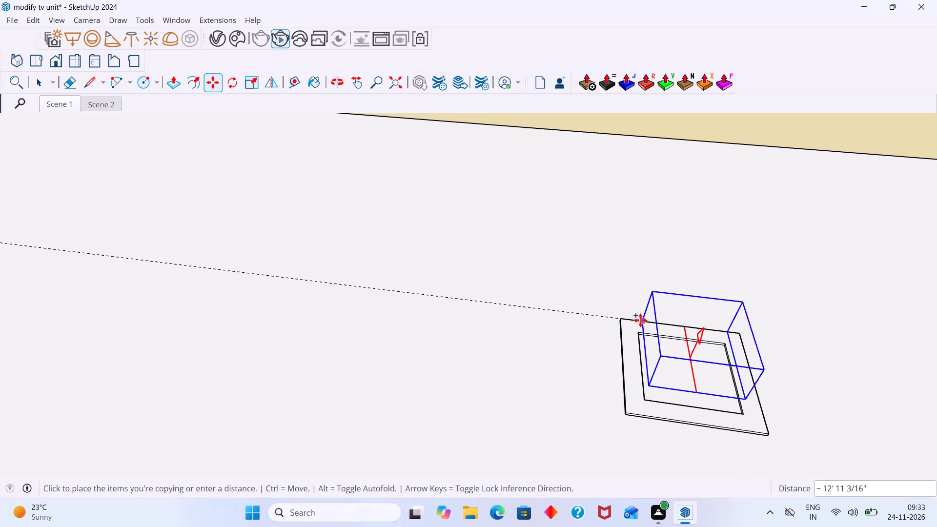
pyautogui.moveTo(638, 320); pyautogui.dragTo(573, 277, button='middle')
pyautogui.scroll(12, 704, 392)
pyautogui.moveTo(591, 363); pyautogui.dragTo(554, 336, button='middle')
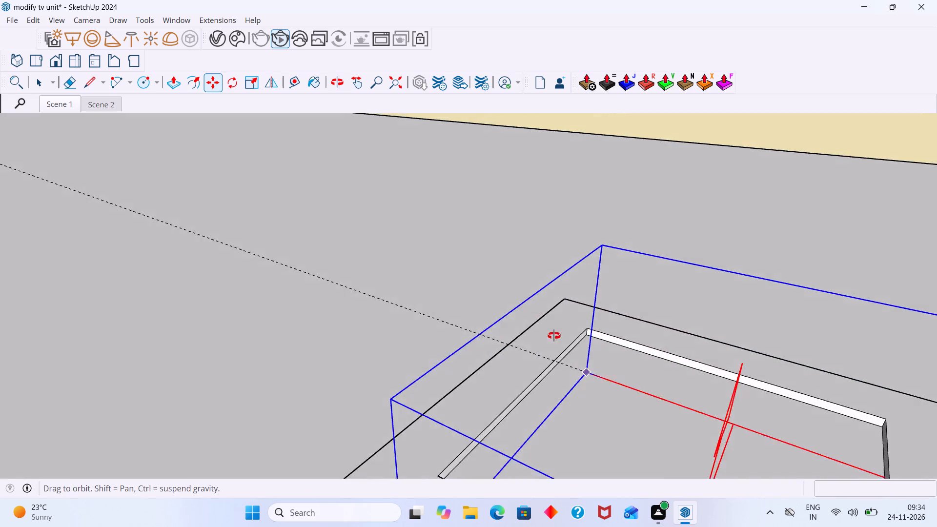
pyautogui.moveTo(554, 336); pyautogui.dragTo(555, 336, button='middle')
pyautogui.scroll(20, 590, 335)
pyautogui.scroll(4, 590, 335)
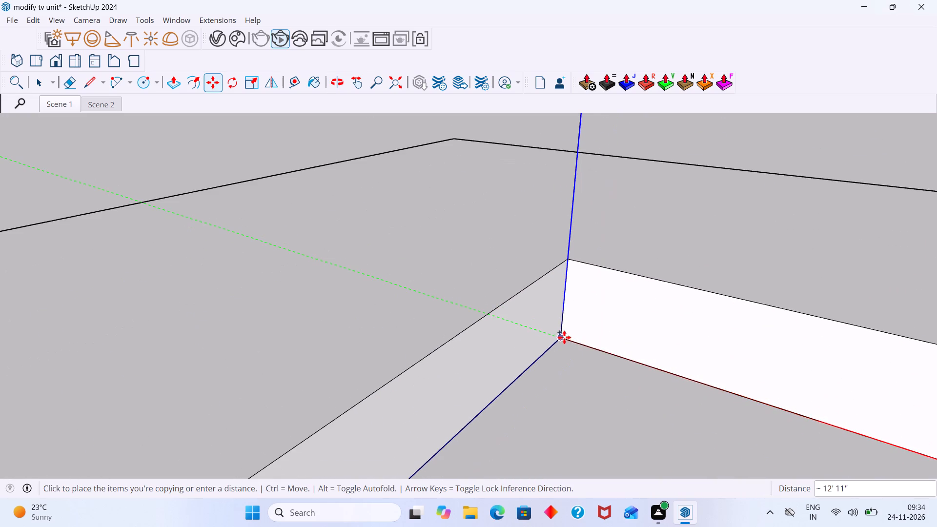
pyautogui.click(562, 340)
# Copy the third spotlight's rectangle light about 6' 5 1/2" to the matching inner recess corner of the row's fourth spotlight, nearest the TV wall.
pyautogui.click(563, 338)
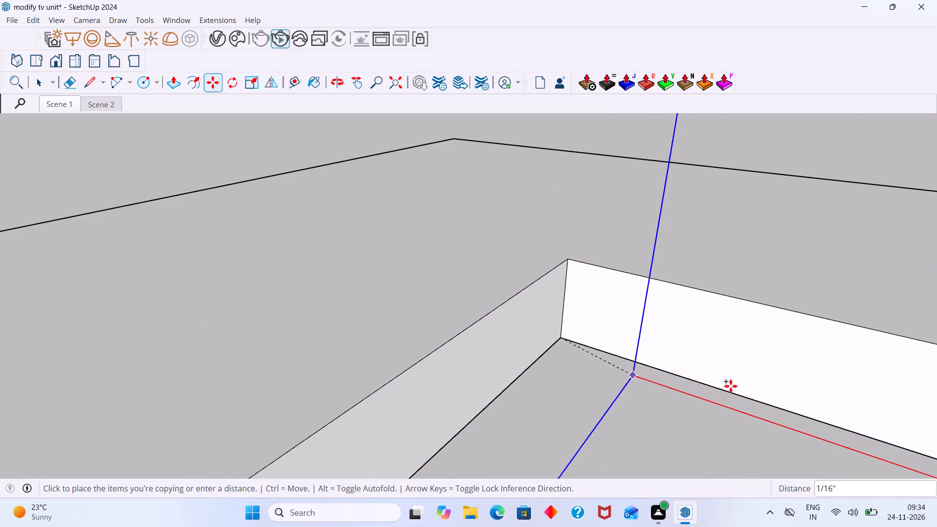
pyautogui.scroll(-20, 727, 387)
pyautogui.scroll(-8, 727, 387)
pyautogui.keyDown('shift'); pyautogui.moveTo(717, 362); pyautogui.dragTo(530, 278, button='middle'); pyautogui.keyUp('shift')
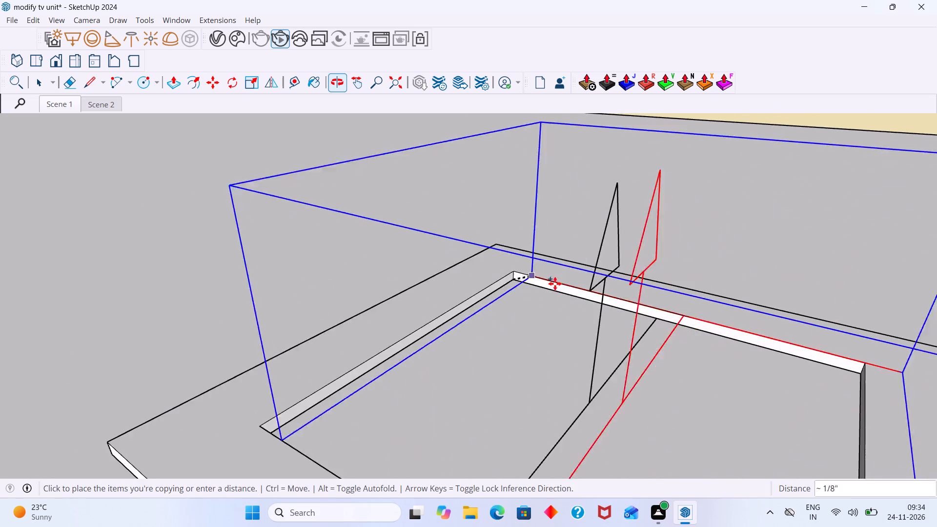
pyautogui.scroll(-20, 565, 288)
pyautogui.scroll(-15, 565, 288)
pyautogui.moveTo(646, 310); pyautogui.dragTo(756, 337, button='middle')
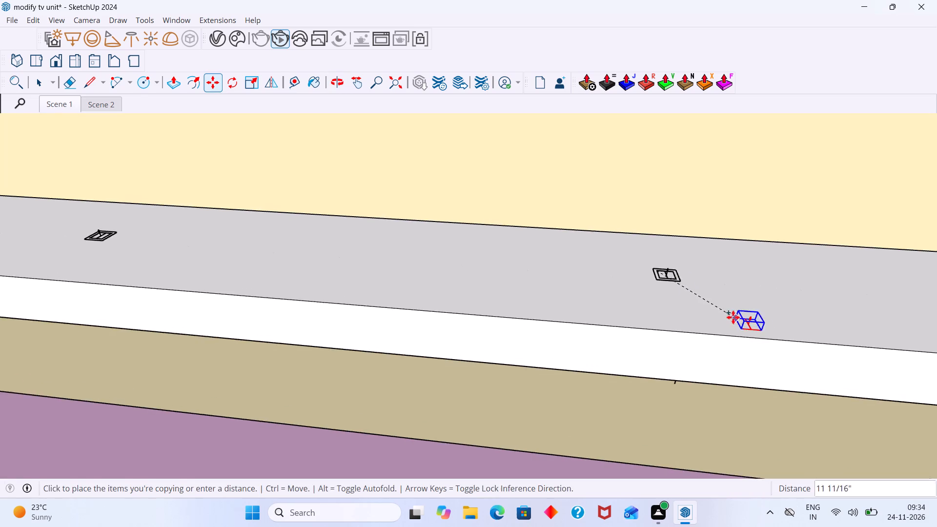
pyautogui.scroll(-6, 733, 317)
pyautogui.moveTo(739, 316); pyautogui.dragTo(252, 306, button='middle')
pyautogui.scroll(8, 670, 301)
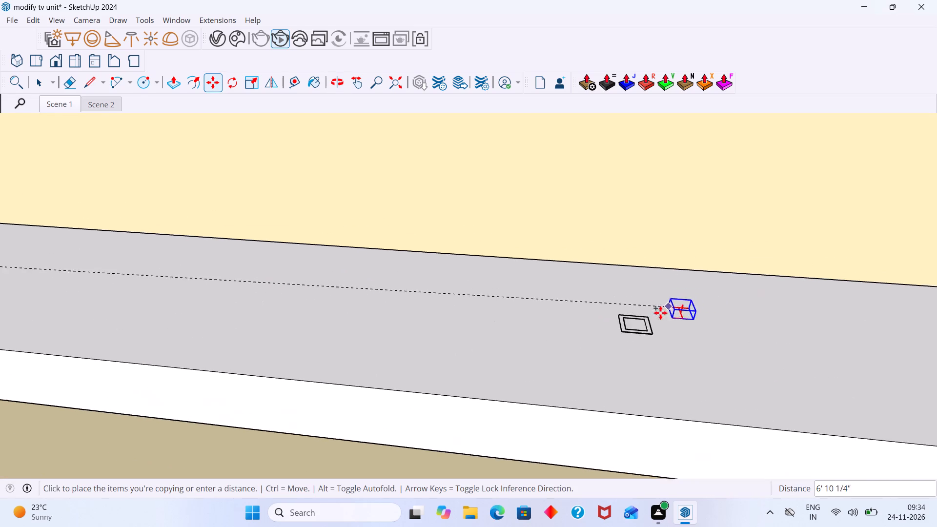
pyautogui.scroll(20, 660, 313)
pyautogui.scroll(5, 660, 313)
pyautogui.moveTo(582, 290); pyautogui.dragTo(511, 271, button='middle')
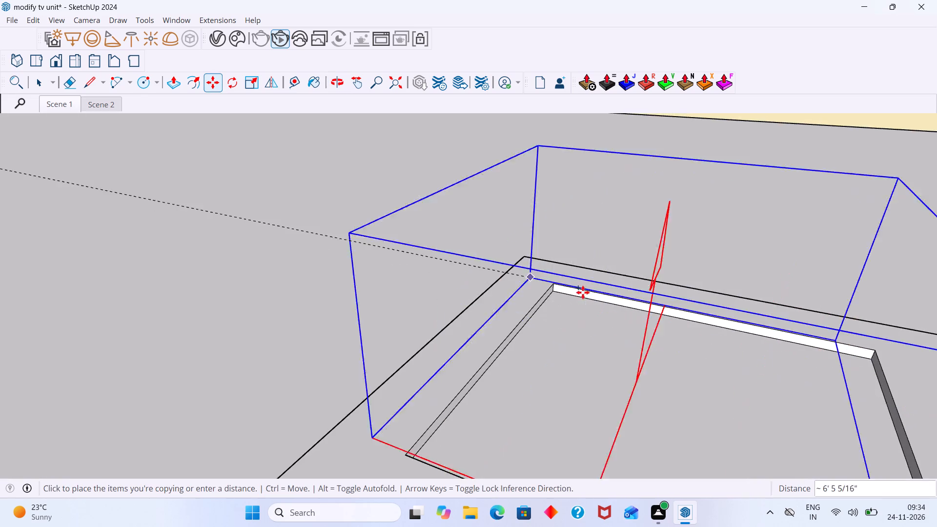
pyautogui.scroll(14, 584, 290)
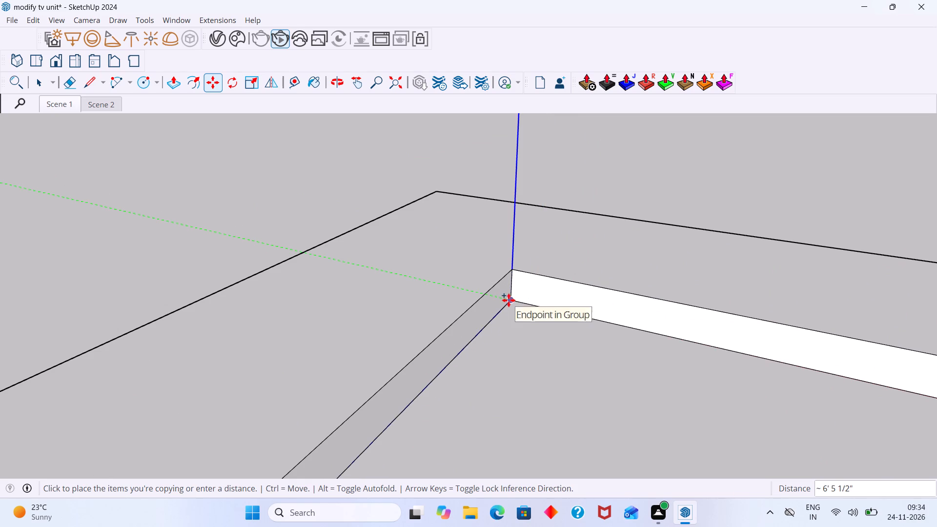
pyautogui.click(511, 299)
# Copy the fourth spotlight's rectangle light about 25' 8 3/16" across the room to the matching recess corner of the opposite row's spotlight beside the slatted panel.
pyautogui.click(514, 302)
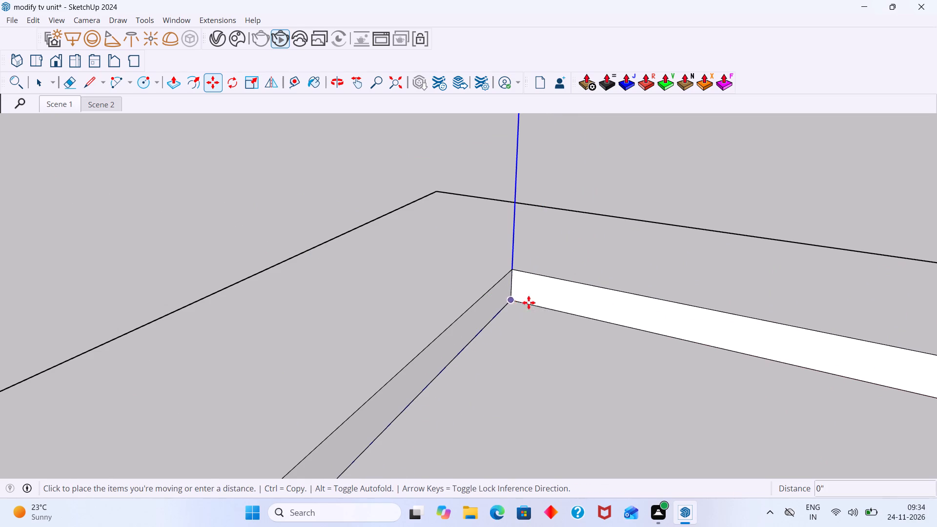
pyautogui.scroll(-20, 596, 327)
pyautogui.scroll(-1, 596, 327)
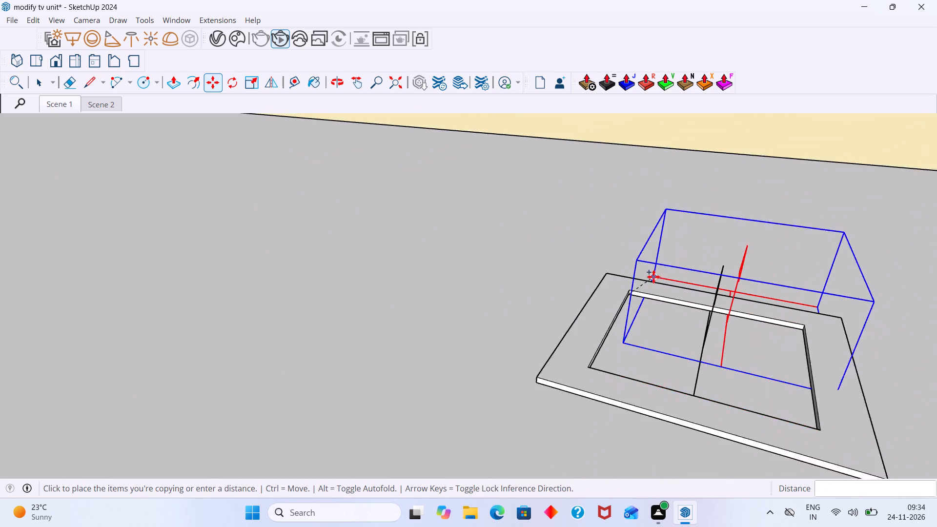
pyautogui.scroll(-3, 653, 277)
pyautogui.keyDown('shift'); pyautogui.moveTo(668, 277); pyautogui.dragTo(149, 256, button='middle'); pyautogui.keyUp('shift')
pyautogui.scroll(-20, 172, 261)
pyautogui.scroll(-13, 172, 261)
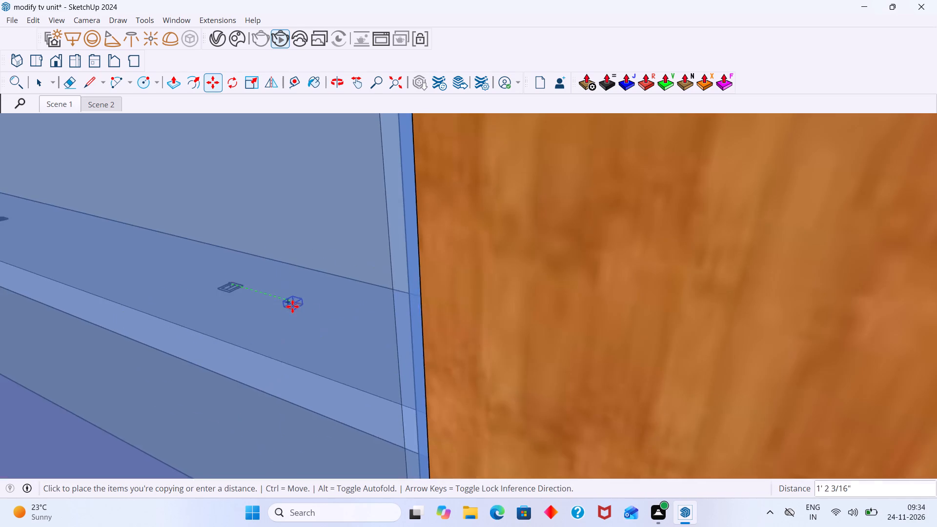
pyautogui.moveTo(292, 306); pyautogui.dragTo(470, 303, button='middle')
pyautogui.scroll(-15, 425, 294)
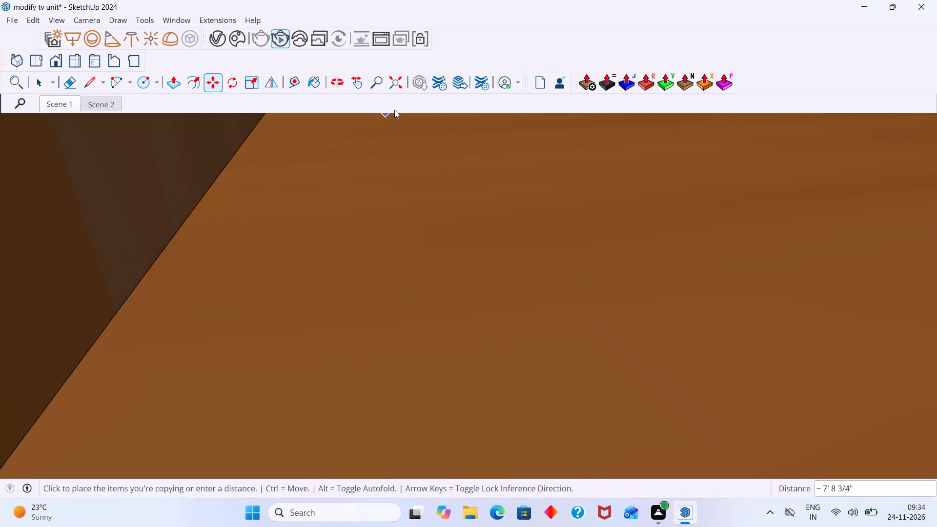
pyautogui.click(399, 88)
pyautogui.scroll(-4, 381, 241)
pyautogui.moveTo(371, 266); pyautogui.dragTo(457, 255, button='middle')
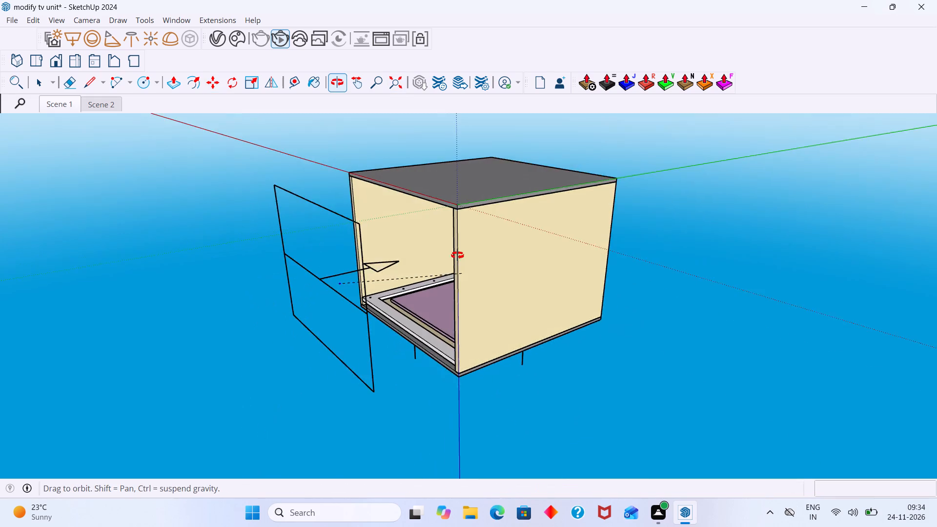
pyautogui.moveTo(457, 255); pyautogui.dragTo(458, 256, button='middle')
pyautogui.scroll(12, 444, 273)
pyautogui.scroll(-4, 548, 275)
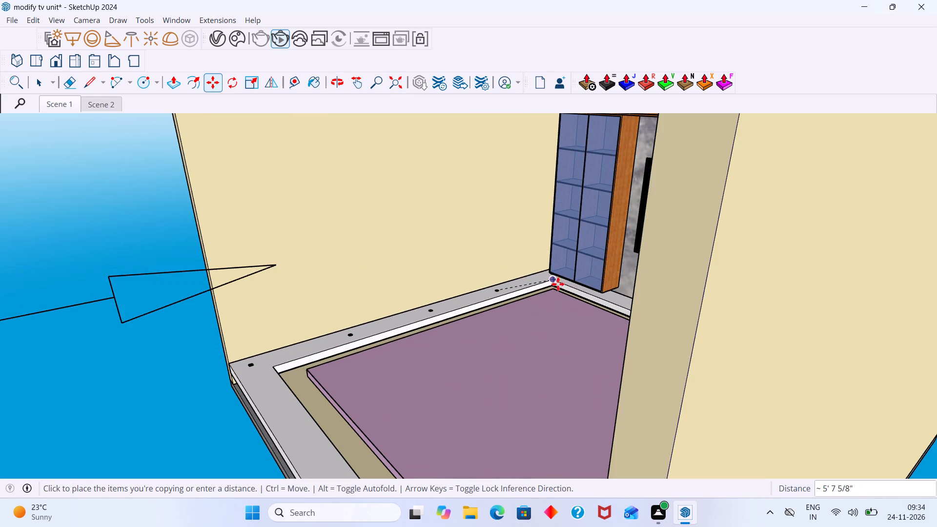
pyautogui.moveTo(489, 358); pyautogui.dragTo(564, 403, button='middle')
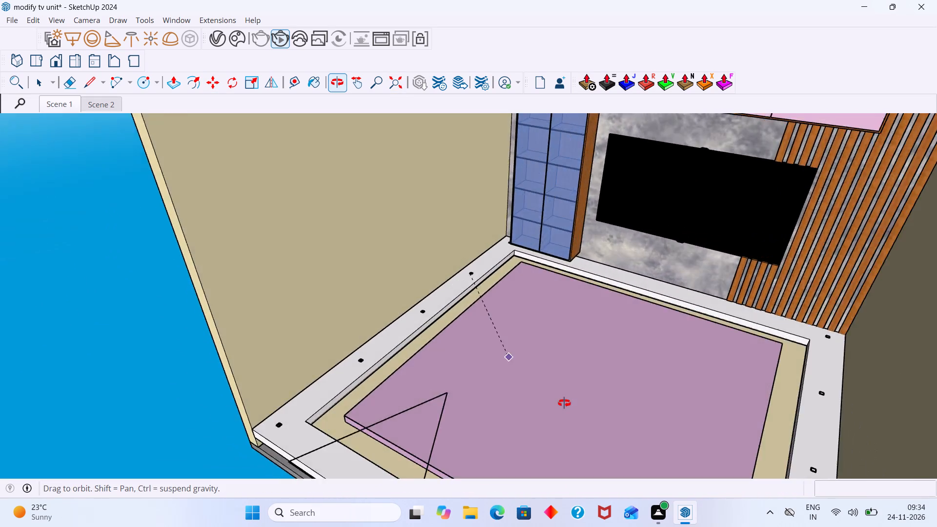
pyautogui.moveTo(564, 403); pyautogui.dragTo(595, 399, button='middle')
pyautogui.scroll(7, 343, 428)
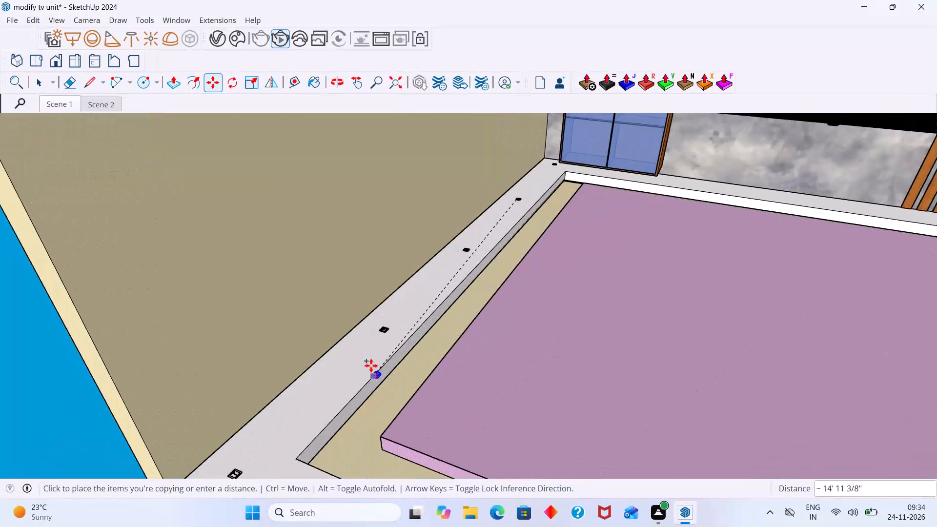
pyautogui.scroll(7, 371, 365)
pyautogui.scroll(-17, 396, 335)
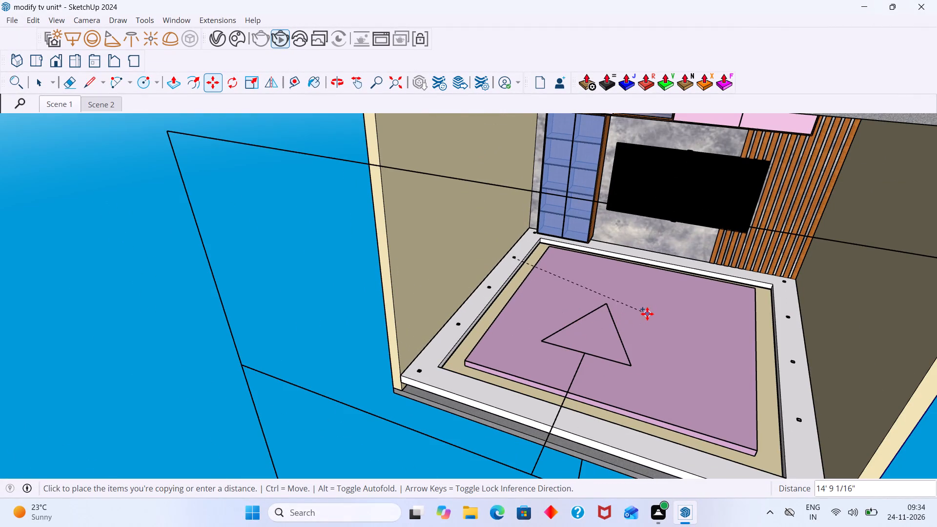
pyautogui.scroll(20, 808, 243)
pyautogui.scroll(3, 808, 243)
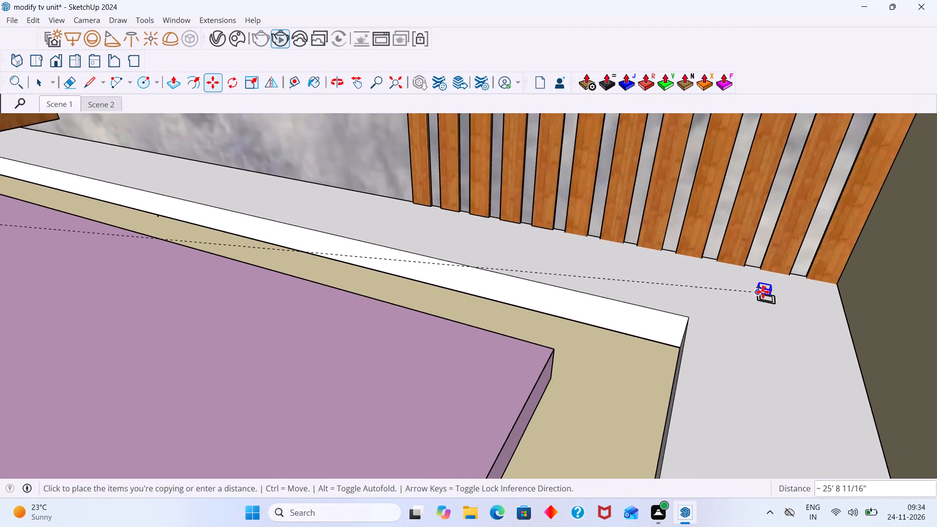
pyautogui.scroll(19, 763, 292)
pyautogui.moveTo(743, 304); pyautogui.dragTo(676, 301, button='middle')
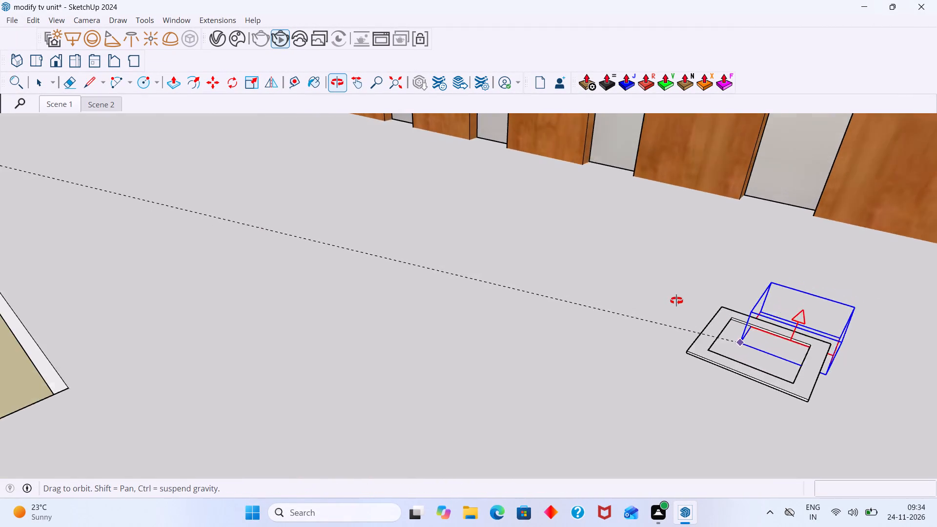
pyautogui.moveTo(676, 301); pyautogui.dragTo(673, 301, button='middle')
pyautogui.scroll(13, 769, 331)
pyautogui.moveTo(693, 365); pyautogui.dragTo(435, 388, button='middle')
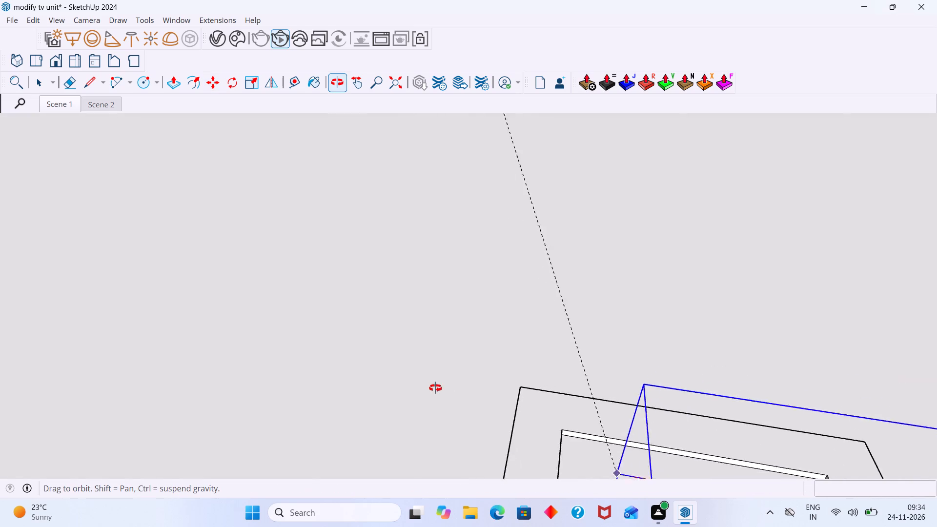
pyautogui.moveTo(435, 388); pyautogui.dragTo(428, 389, button='middle')
pyautogui.scroll(16, 565, 425)
pyautogui.moveTo(552, 426); pyautogui.dragTo(550, 422, button='middle')
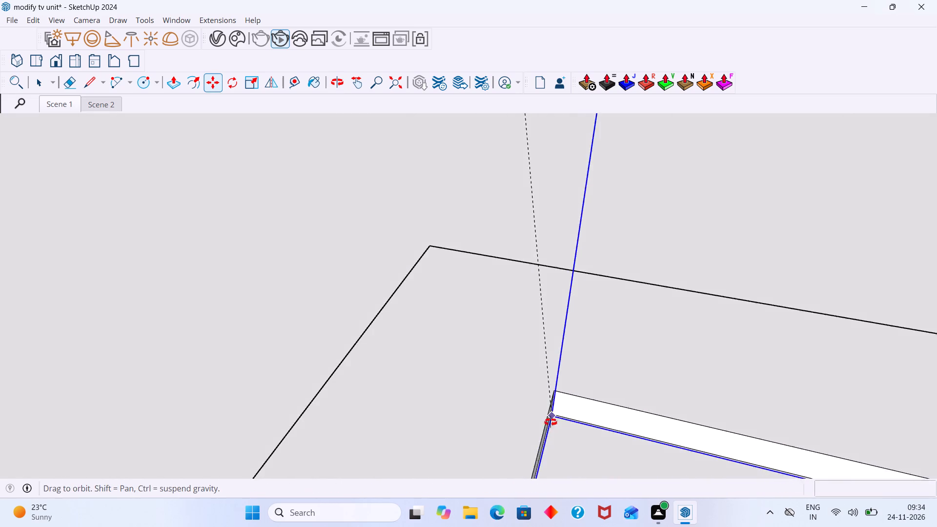
pyautogui.moveTo(550, 422); pyautogui.dragTo(530, 410, button='middle')
pyautogui.scroll(14, 564, 431)
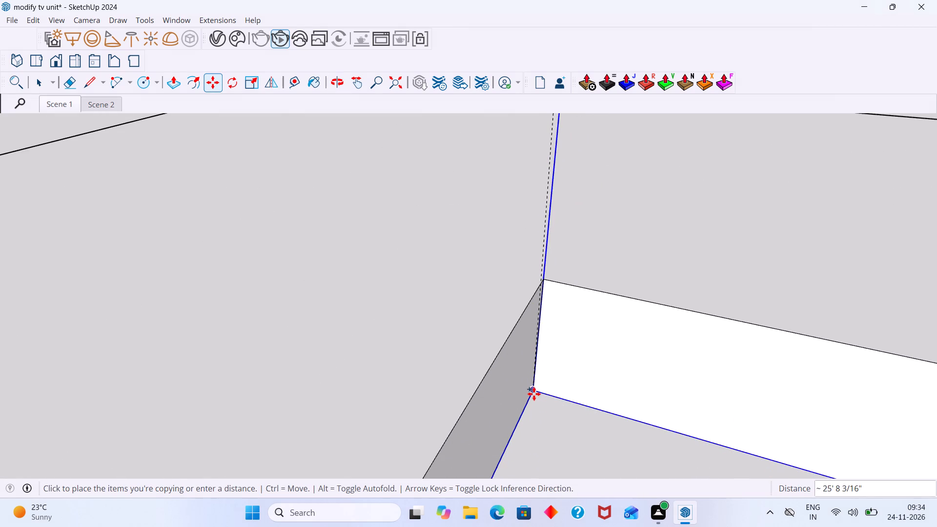
pyautogui.click(535, 390)
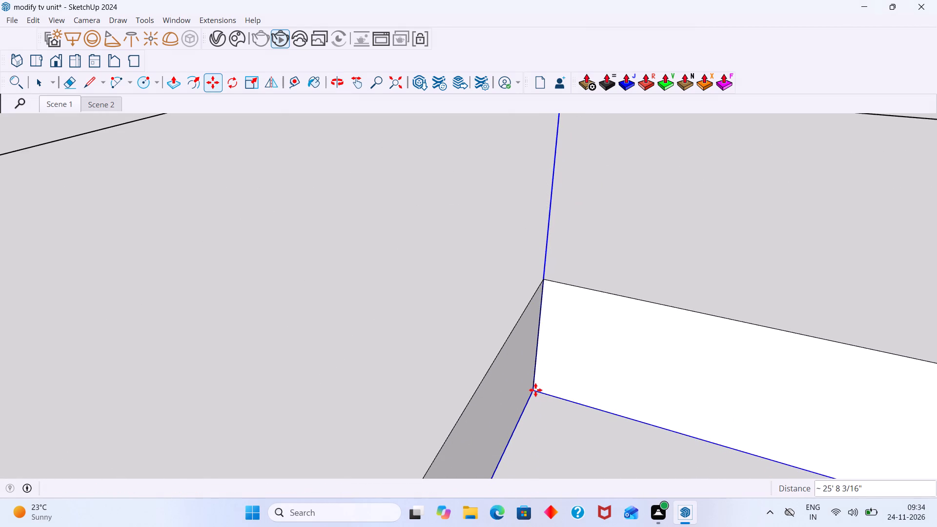
# Copy the slatted-panel spotlight's rectangle light about 6' 5 1/2" to the matching recess corner of the same row's next spotlight toward the open end.
pyautogui.scroll(-20, 544, 396)
pyautogui.scroll(-16, 544, 396)
pyautogui.middleClick(543, 395)
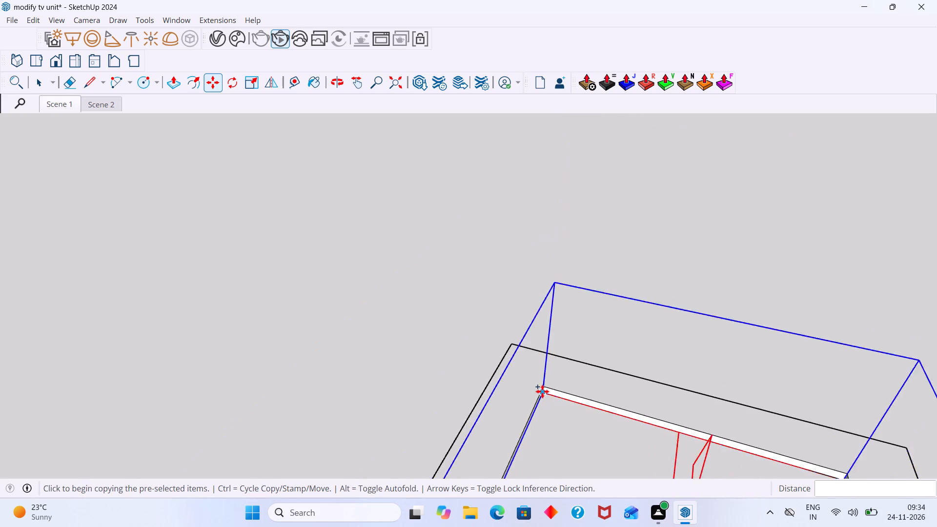
pyautogui.scroll(-3, 542, 391)
pyautogui.moveTo(542, 391); pyautogui.dragTo(857, 353, button='middle')
pyautogui.moveTo(655, 347); pyautogui.dragTo(718, 374, button='middle')
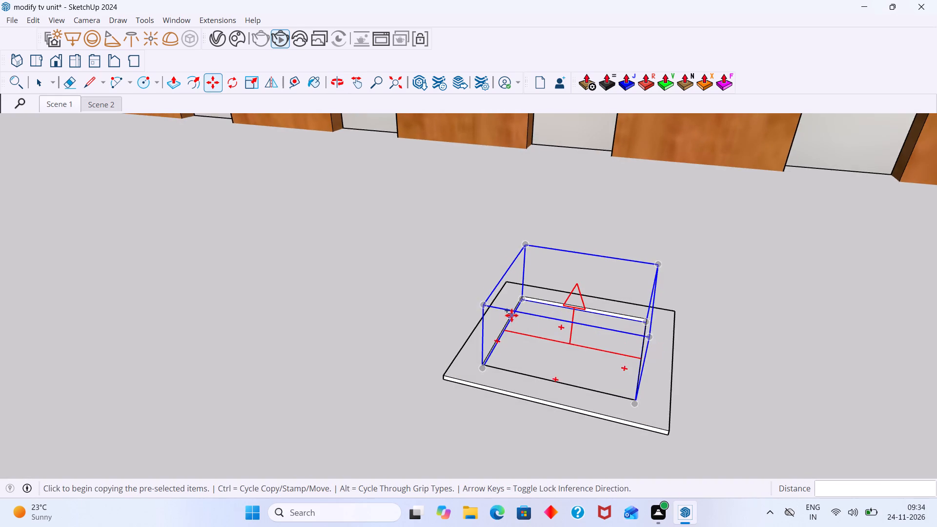
pyautogui.scroll(20, 512, 315)
pyautogui.scroll(1, 512, 315)
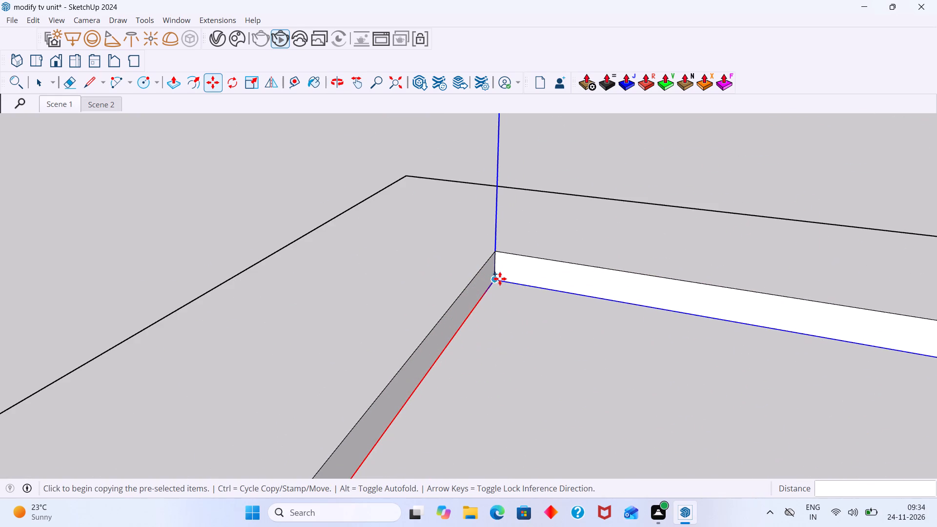
pyautogui.click(496, 282)
pyautogui.scroll(-8, 411, 412)
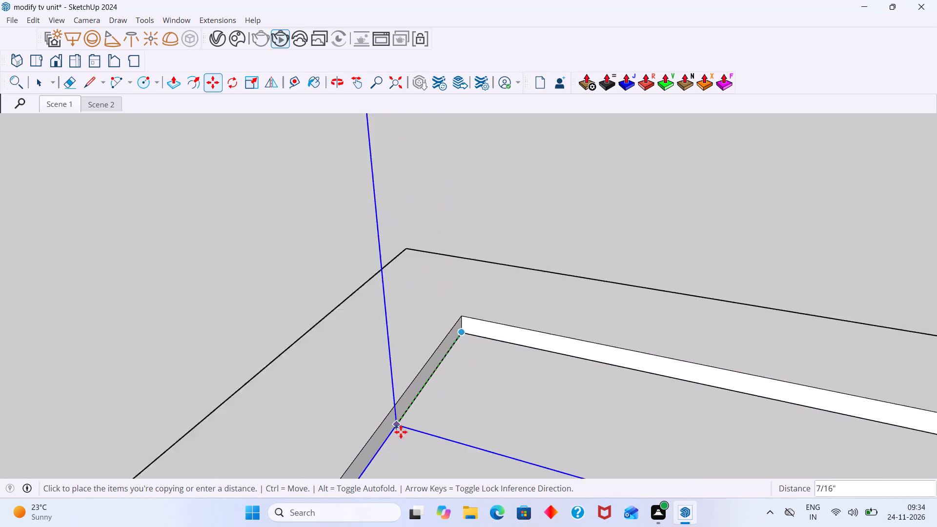
pyautogui.scroll(-20, 401, 432)
pyautogui.scroll(-1, 401, 432)
pyautogui.moveTo(326, 430); pyautogui.dragTo(779, 385, button='middle')
pyautogui.scroll(-5, 650, 343)
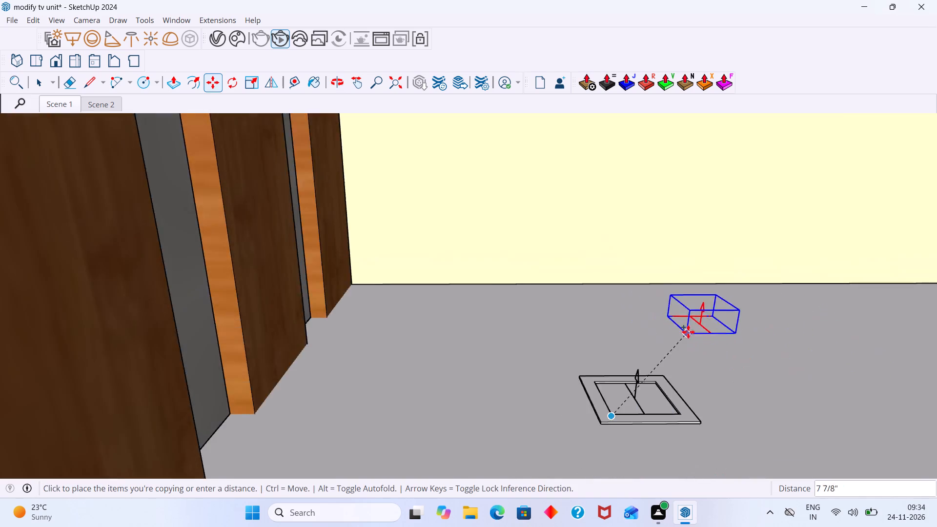
pyautogui.scroll(-9, 688, 332)
pyautogui.keyDown('shift'); pyautogui.moveTo(715, 325); pyautogui.dragTo(534, 316, button='middle'); pyautogui.keyUp('shift')
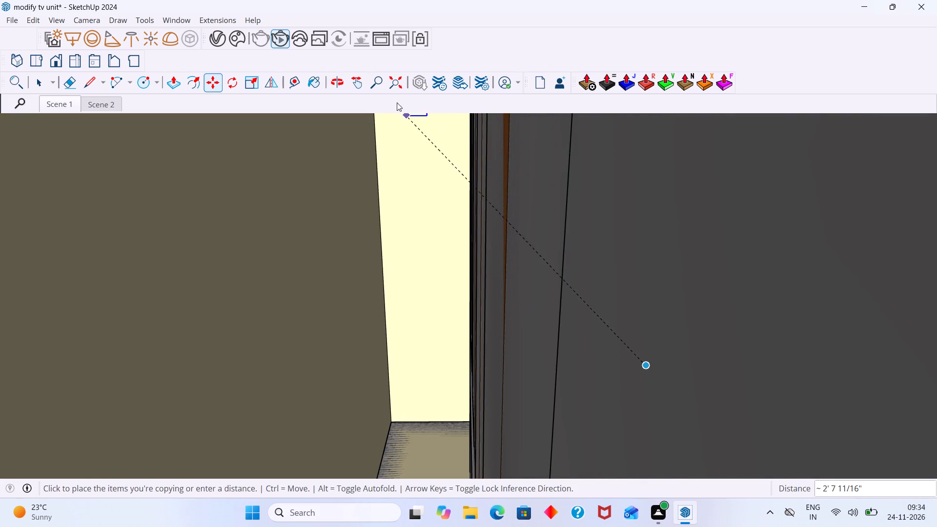
pyautogui.click(401, 84)
pyautogui.scroll(-3, 564, 191)
pyautogui.scroll(-1, 621, 270)
pyautogui.moveTo(588, 262); pyautogui.dragTo(319, 276, button='middle')
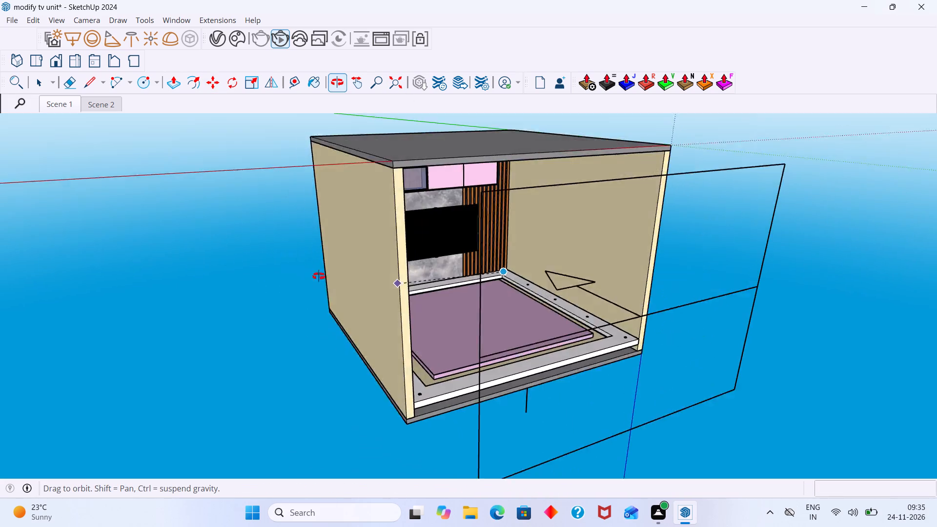
pyautogui.moveTo(319, 276); pyautogui.dragTo(270, 284, button='middle')
pyautogui.scroll(2, 472, 305)
pyautogui.moveTo(528, 305); pyautogui.dragTo(639, 314, button='middle')
pyautogui.scroll(3, 568, 287)
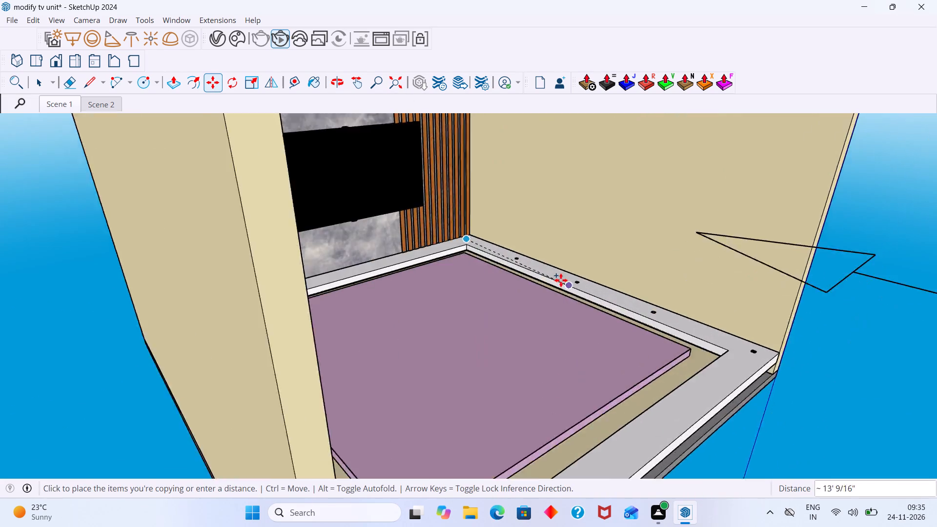
pyautogui.scroll(20, 561, 280)
pyautogui.scroll(19, 561, 280)
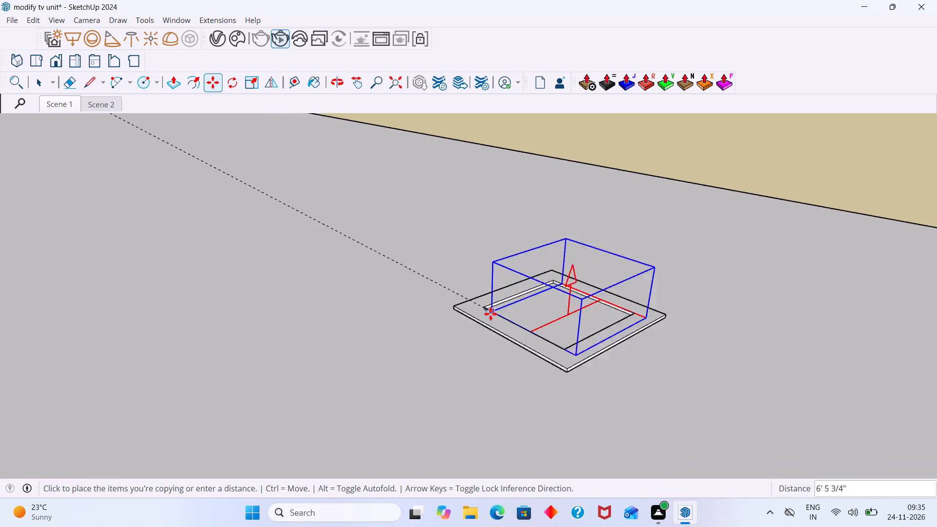
pyautogui.scroll(5, 490, 314)
pyautogui.moveTo(486, 325); pyautogui.dragTo(468, 392, button='middle')
pyautogui.scroll(4, 513, 301)
pyautogui.scroll(-1, 512, 296)
pyautogui.scroll(8, 512, 295)
pyautogui.moveTo(469, 282); pyautogui.dragTo(373, 270, button='middle')
pyautogui.scroll(3, 483, 254)
pyautogui.moveTo(409, 252); pyautogui.dragTo(363, 251, button='middle')
pyautogui.scroll(-1, 345, 248)
pyautogui.scroll(10, 446, 263)
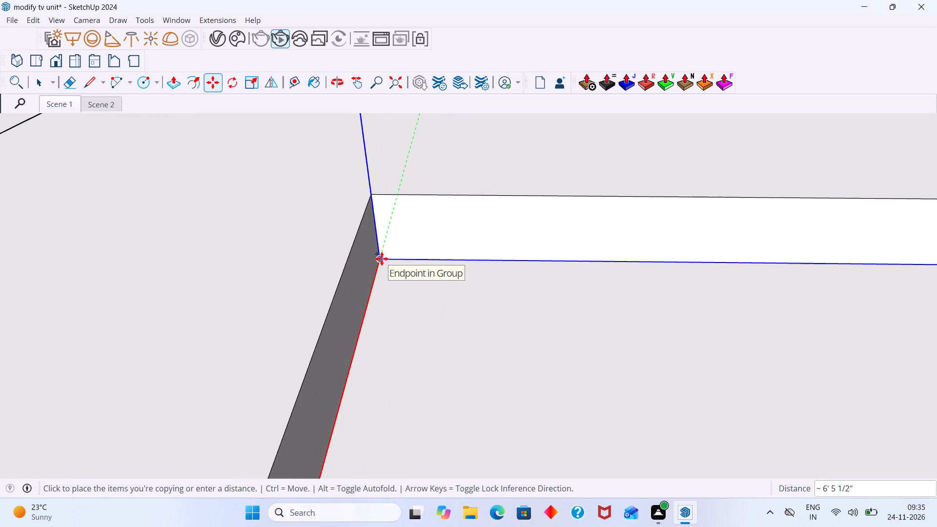
pyautogui.click(382, 259)
# Copy that second light from the slatted panel about 6' 5 1/2" to the matching recess corner of the row's third spotlight from the panel.
pyautogui.scroll(-4, 393, 287)
pyautogui.moveTo(419, 341); pyautogui.dragTo(570, 398, button='middle')
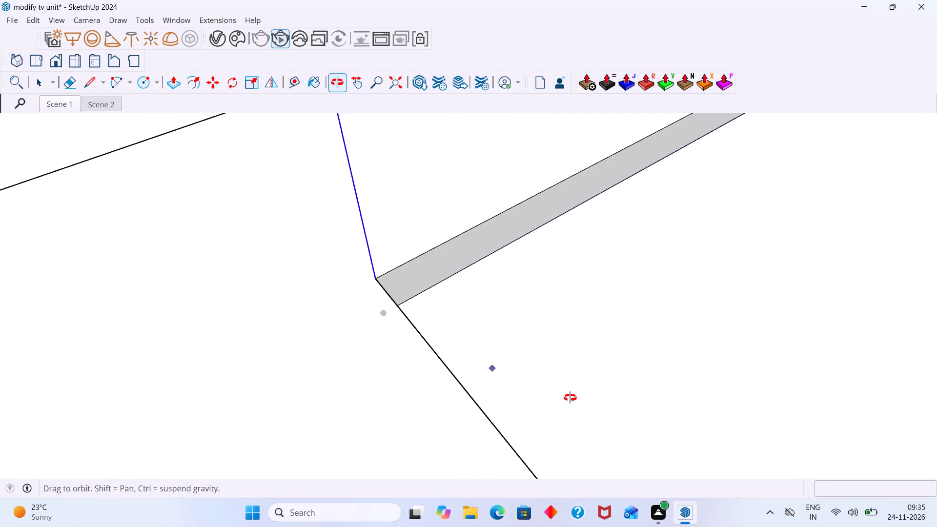
pyautogui.moveTo(570, 398); pyautogui.dragTo(570, 398, button='middle')
pyautogui.click(385, 314)
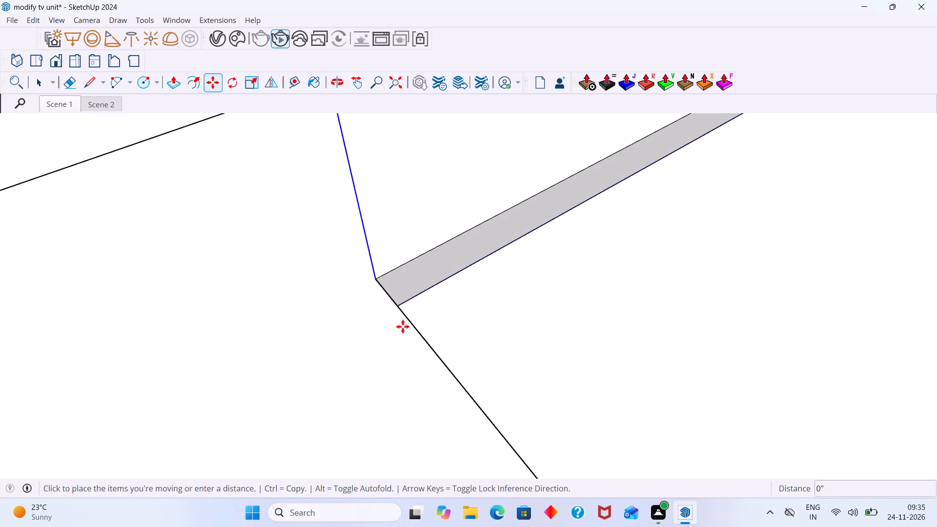
pyautogui.scroll(-9, 539, 413)
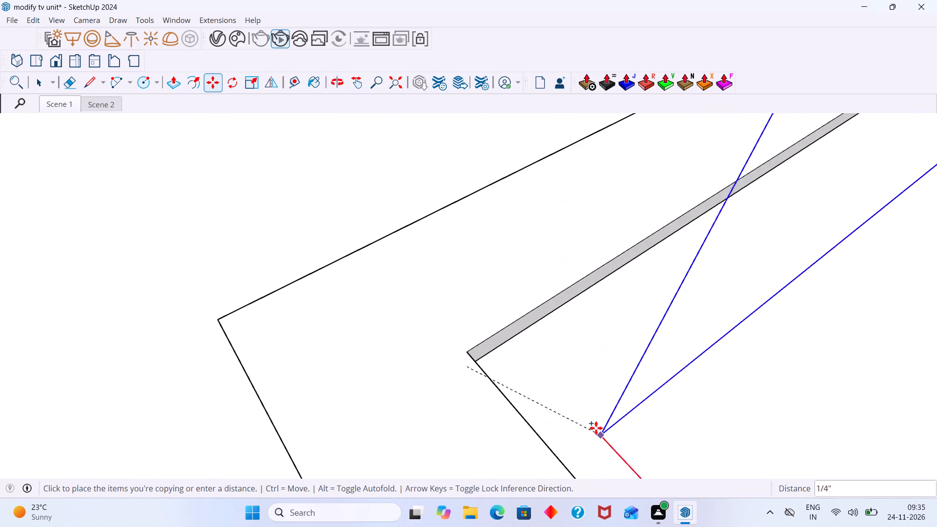
pyautogui.scroll(-8, 596, 428)
pyautogui.keyDown('shift'); pyautogui.moveTo(618, 375); pyautogui.dragTo(367, 265, button='middle'); pyautogui.keyUp('shift')
pyautogui.scroll(-14, 395, 268)
pyautogui.moveTo(536, 322); pyautogui.dragTo(709, 386, button='middle')
pyautogui.scroll(-9, 611, 360)
pyautogui.moveTo(715, 369); pyautogui.dragTo(206, 290, button='middle')
pyautogui.scroll(-9, 285, 302)
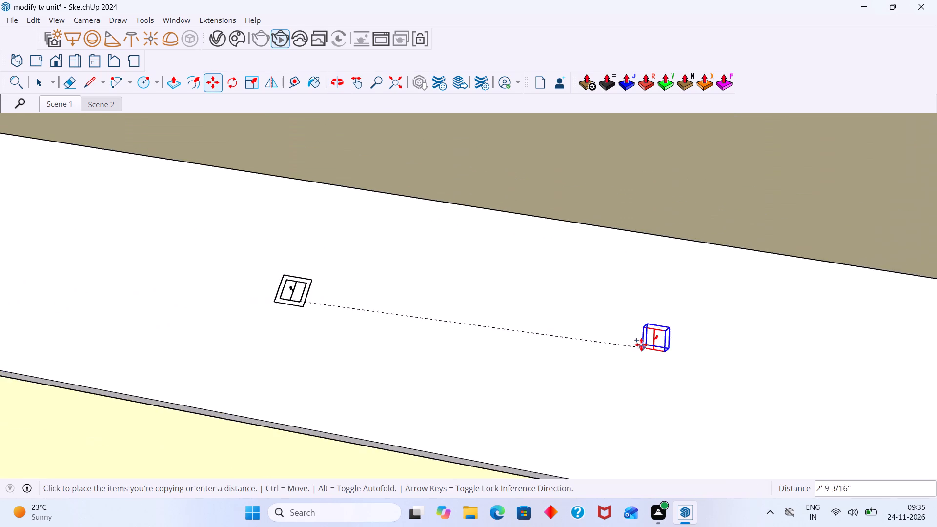
pyautogui.scroll(-4, 641, 345)
pyautogui.moveTo(653, 342); pyautogui.dragTo(194, 268, button='middle')
pyautogui.scroll(-4, 250, 271)
pyautogui.scroll(15, 488, 324)
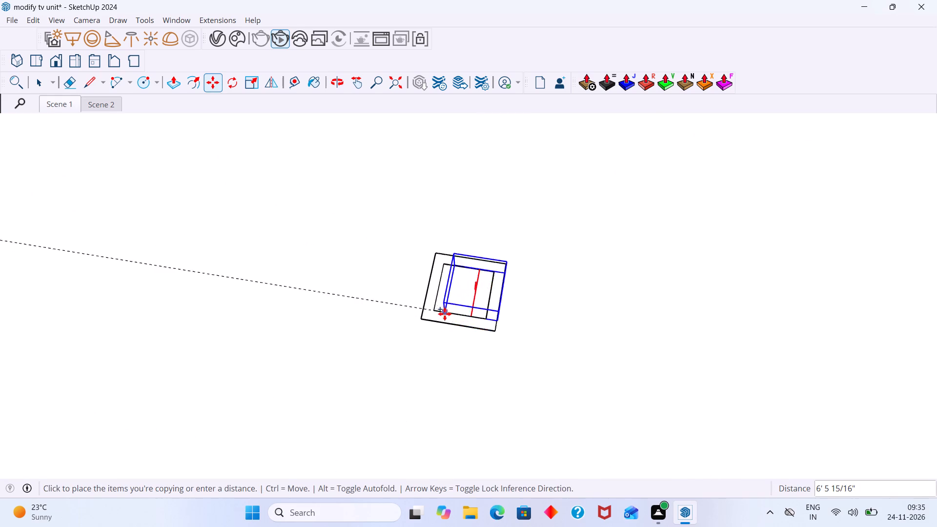
pyautogui.scroll(11, 445, 314)
pyautogui.moveTo(441, 304); pyautogui.dragTo(223, 295, button='middle')
pyautogui.scroll(15, 392, 279)
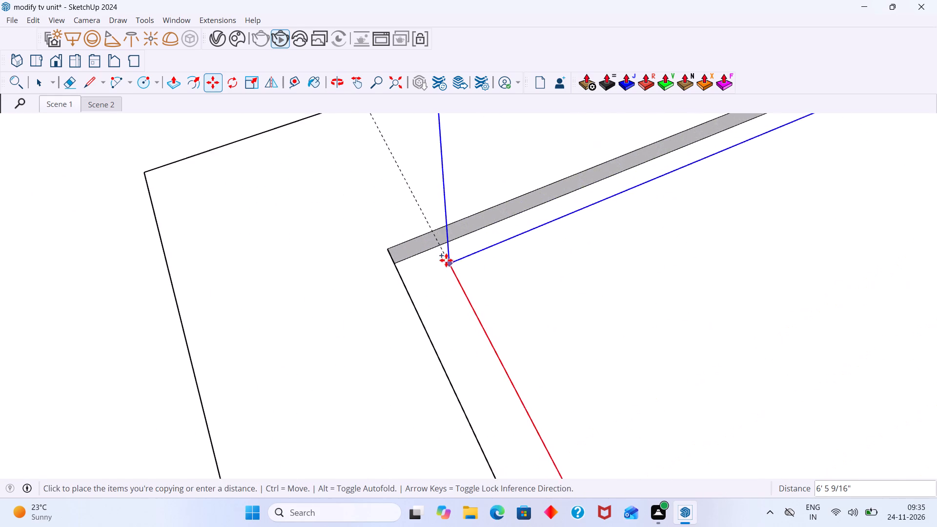
pyautogui.scroll(5, 446, 260)
pyautogui.moveTo(419, 258); pyautogui.dragTo(267, 262, button='middle')
pyautogui.scroll(8, 370, 255)
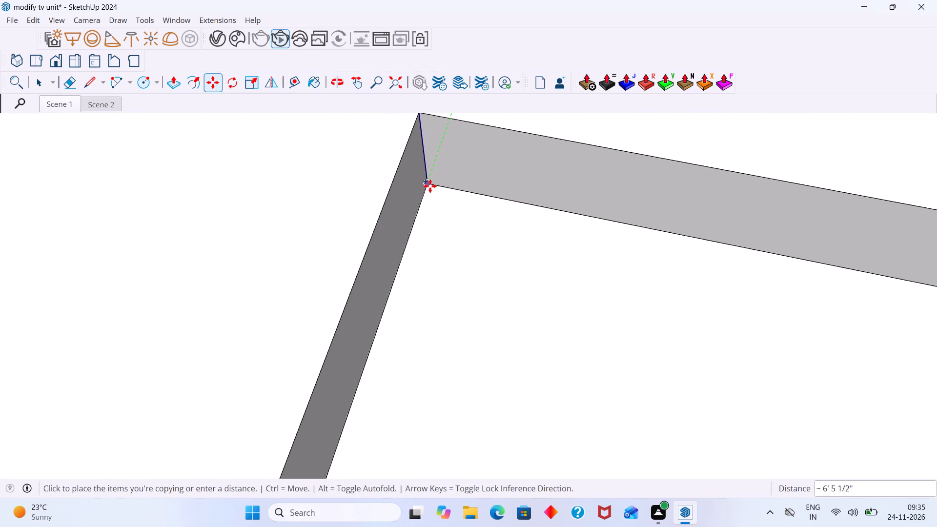
pyautogui.click(428, 184)
# Copy the third spotlight's rectangle light about 6' 5 1/2" to the matching recess corner of the row's fourth spotlight from the slatted panel.
pyautogui.scroll(-9, 444, 196)
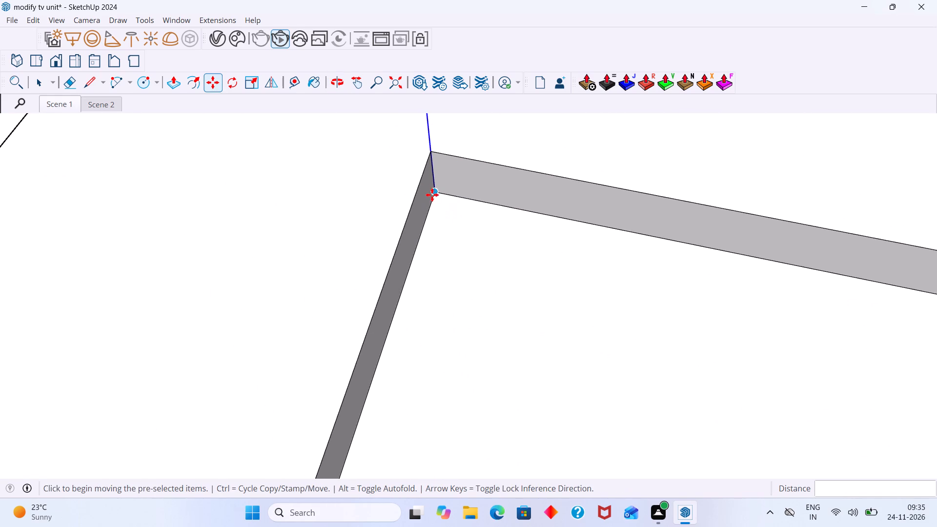
pyautogui.click(432, 191)
pyautogui.moveTo(403, 343); pyautogui.dragTo(744, 347, button='middle')
pyautogui.scroll(-20, 598, 339)
pyautogui.scroll(-5, 598, 339)
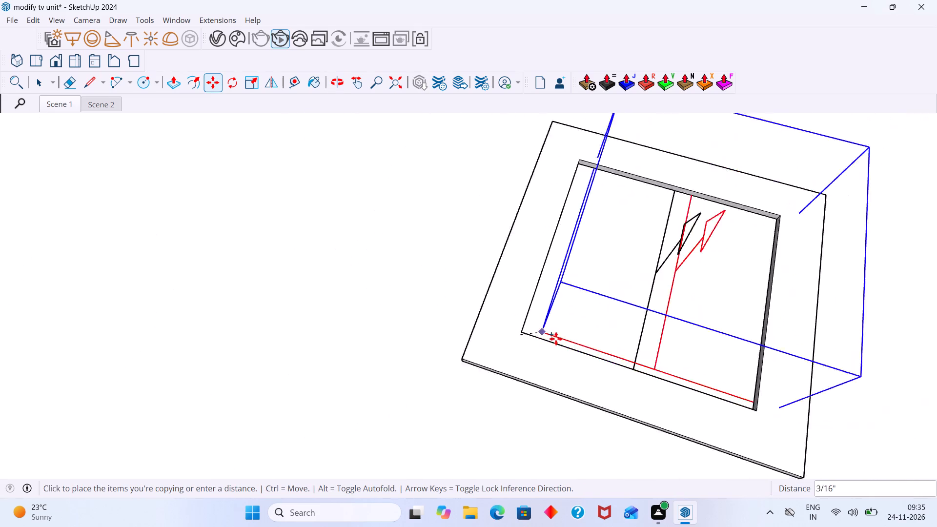
pyautogui.scroll(-2, 556, 339)
pyautogui.moveTo(610, 345); pyautogui.dragTo(224, 322, button='middle')
pyautogui.scroll(-20, 228, 322)
pyautogui.scroll(-6, 228, 322)
pyautogui.moveTo(399, 344); pyautogui.dragTo(575, 341, button='middle')
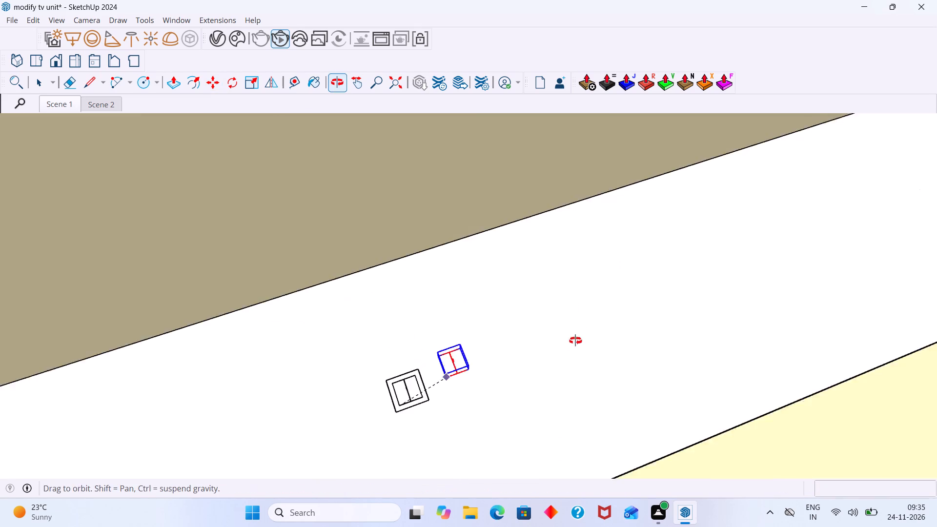
pyautogui.moveTo(575, 341); pyautogui.dragTo(580, 336, button='middle')
pyautogui.scroll(-9, 564, 330)
pyautogui.moveTo(698, 315); pyautogui.dragTo(323, 359, button='middle')
pyautogui.scroll(8, 610, 346)
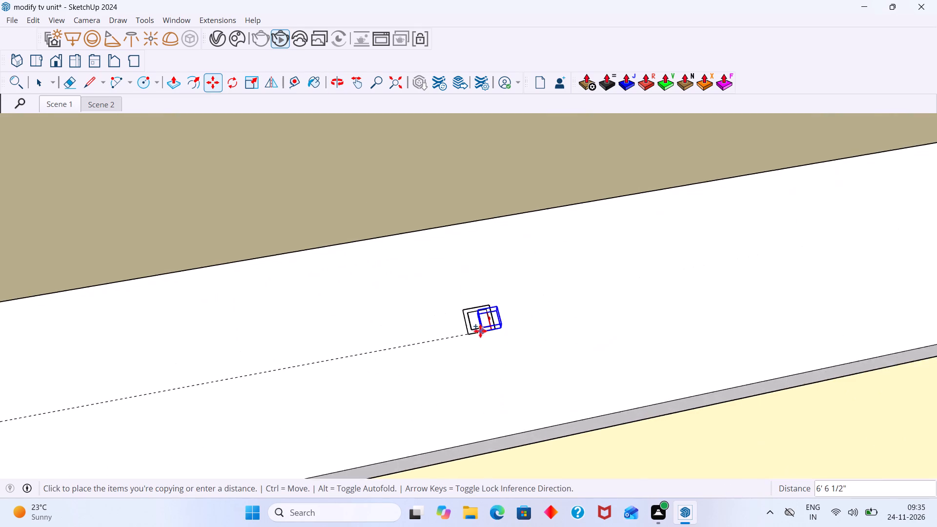
pyautogui.scroll(7, 480, 331)
pyautogui.moveTo(470, 328); pyautogui.dragTo(131, 365, button='middle')
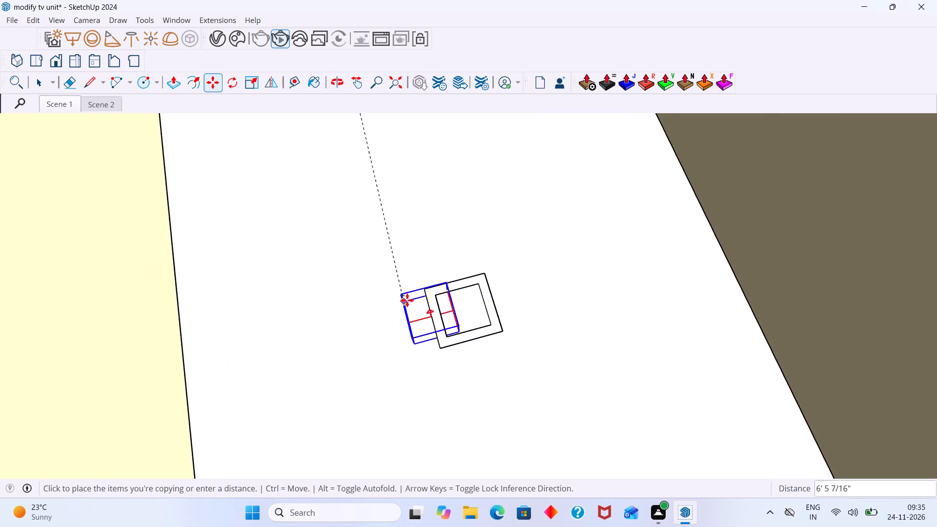
pyautogui.scroll(18, 407, 300)
pyautogui.moveTo(389, 296); pyautogui.dragTo(288, 222, button='middle')
pyautogui.scroll(4, 428, 299)
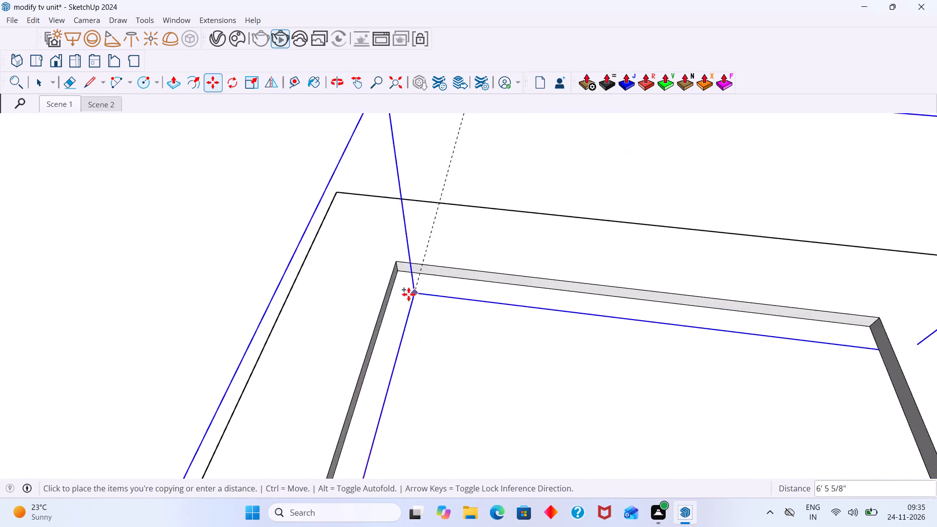
pyautogui.scroll(10, 408, 294)
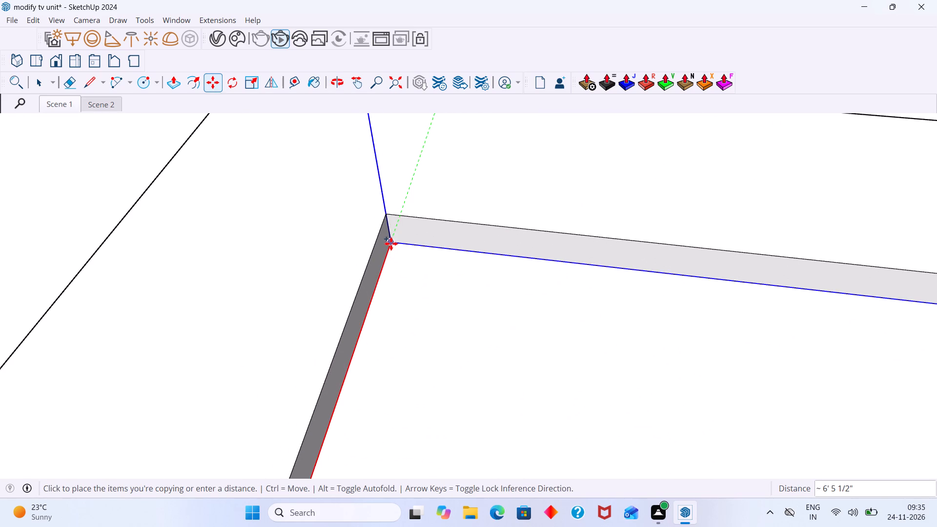
pyautogui.click(392, 243)
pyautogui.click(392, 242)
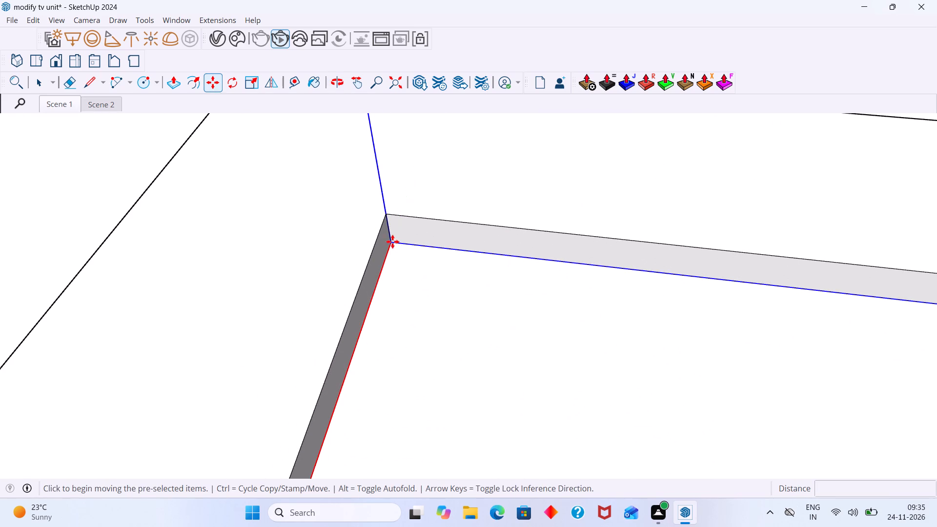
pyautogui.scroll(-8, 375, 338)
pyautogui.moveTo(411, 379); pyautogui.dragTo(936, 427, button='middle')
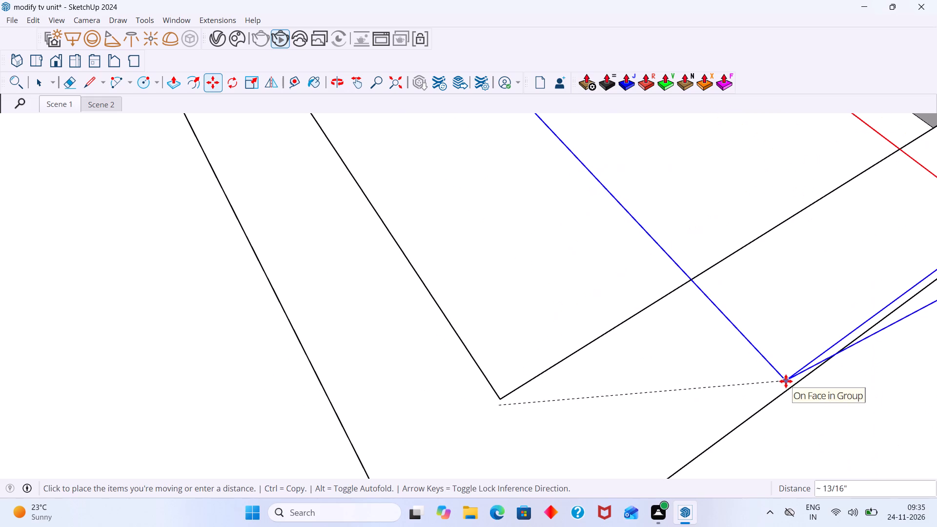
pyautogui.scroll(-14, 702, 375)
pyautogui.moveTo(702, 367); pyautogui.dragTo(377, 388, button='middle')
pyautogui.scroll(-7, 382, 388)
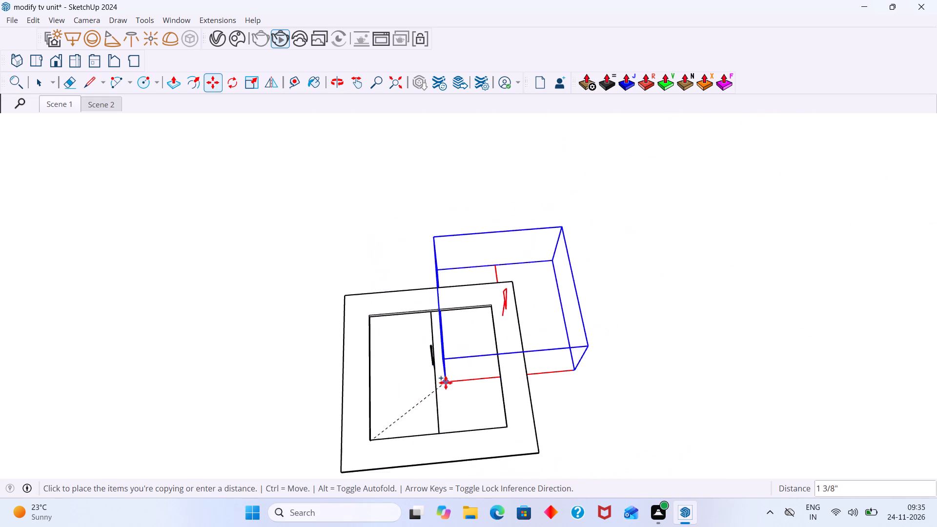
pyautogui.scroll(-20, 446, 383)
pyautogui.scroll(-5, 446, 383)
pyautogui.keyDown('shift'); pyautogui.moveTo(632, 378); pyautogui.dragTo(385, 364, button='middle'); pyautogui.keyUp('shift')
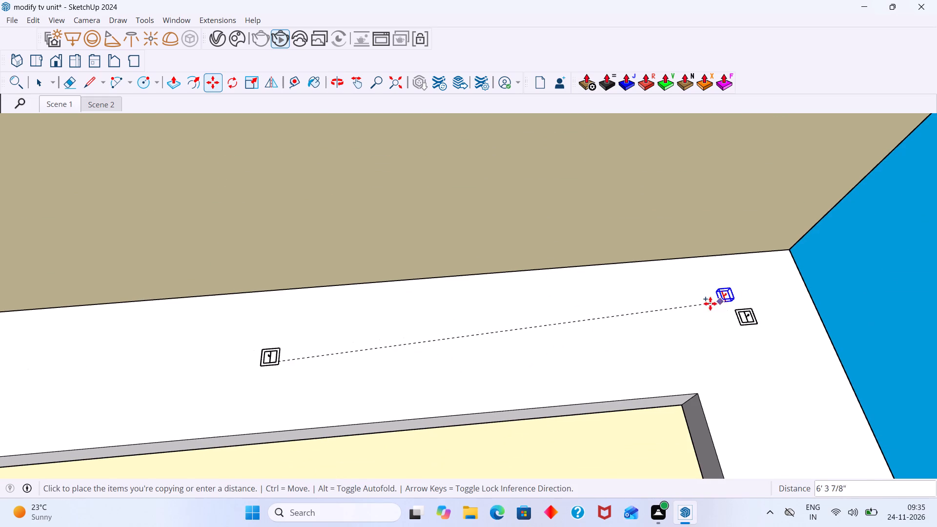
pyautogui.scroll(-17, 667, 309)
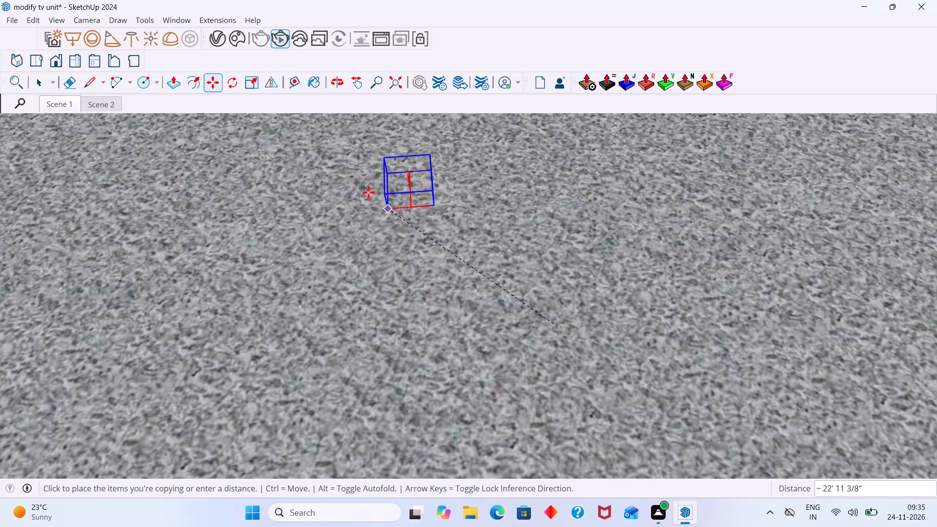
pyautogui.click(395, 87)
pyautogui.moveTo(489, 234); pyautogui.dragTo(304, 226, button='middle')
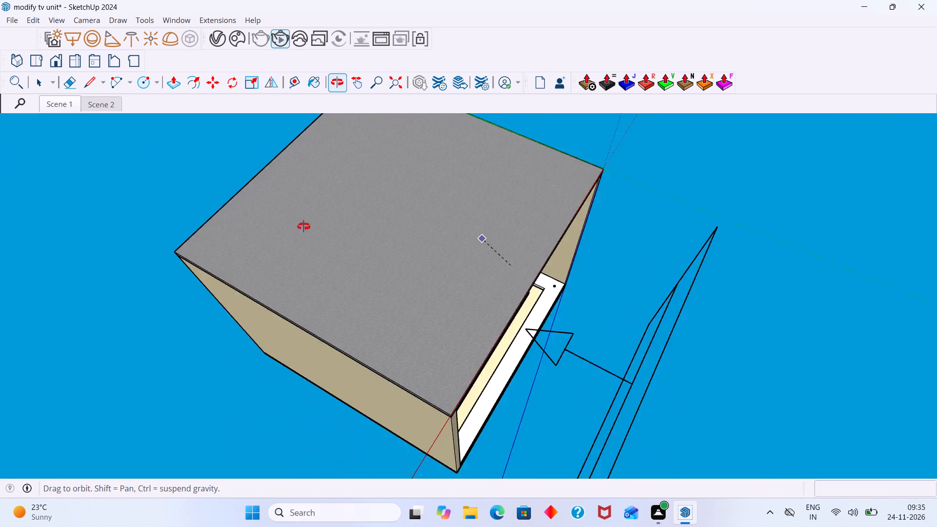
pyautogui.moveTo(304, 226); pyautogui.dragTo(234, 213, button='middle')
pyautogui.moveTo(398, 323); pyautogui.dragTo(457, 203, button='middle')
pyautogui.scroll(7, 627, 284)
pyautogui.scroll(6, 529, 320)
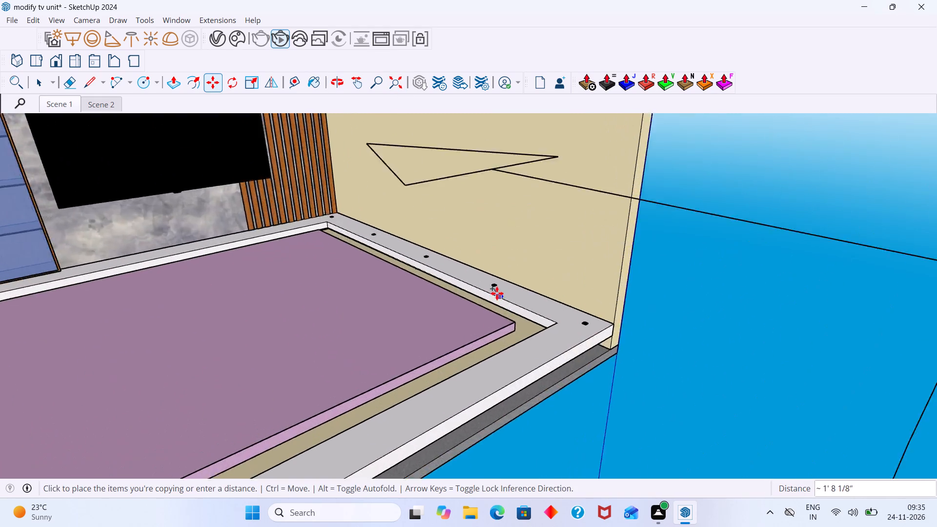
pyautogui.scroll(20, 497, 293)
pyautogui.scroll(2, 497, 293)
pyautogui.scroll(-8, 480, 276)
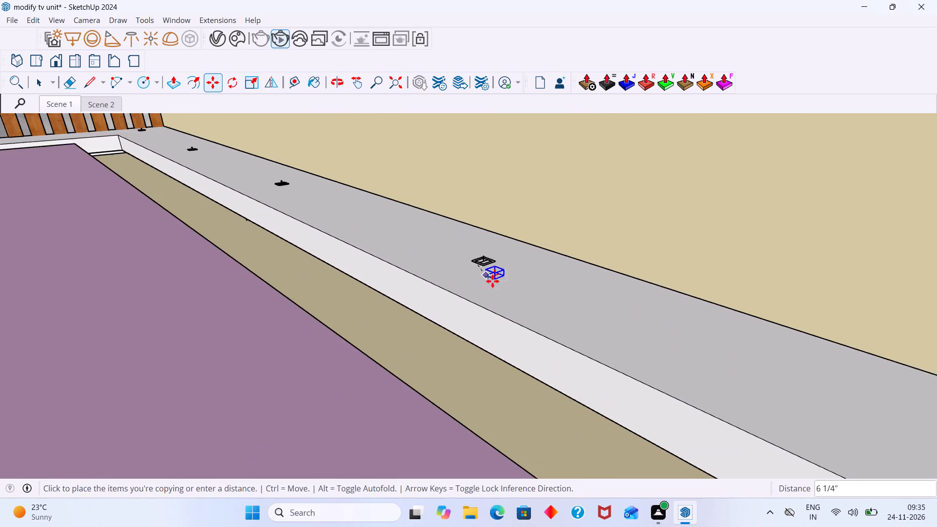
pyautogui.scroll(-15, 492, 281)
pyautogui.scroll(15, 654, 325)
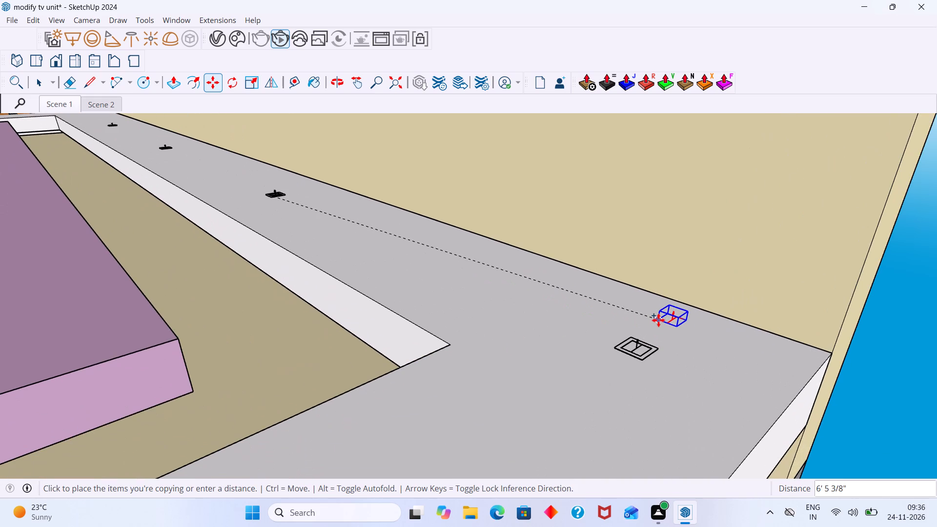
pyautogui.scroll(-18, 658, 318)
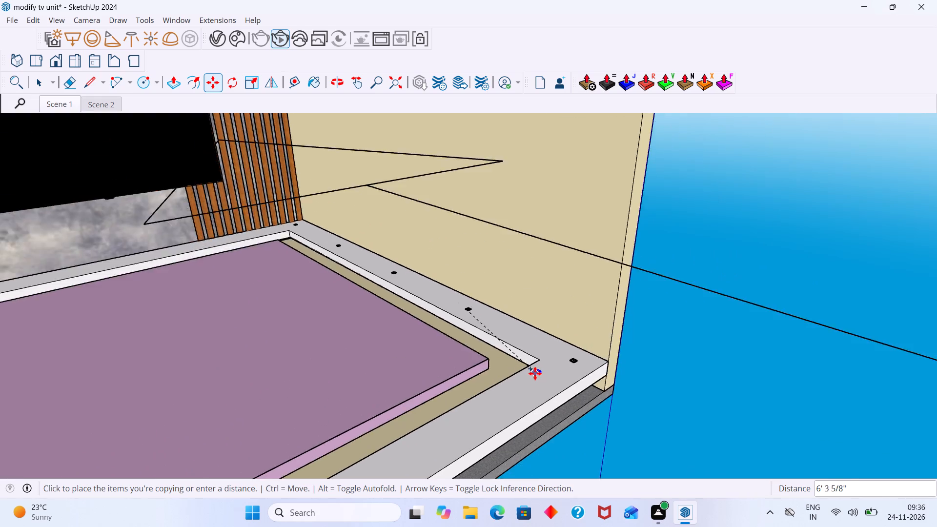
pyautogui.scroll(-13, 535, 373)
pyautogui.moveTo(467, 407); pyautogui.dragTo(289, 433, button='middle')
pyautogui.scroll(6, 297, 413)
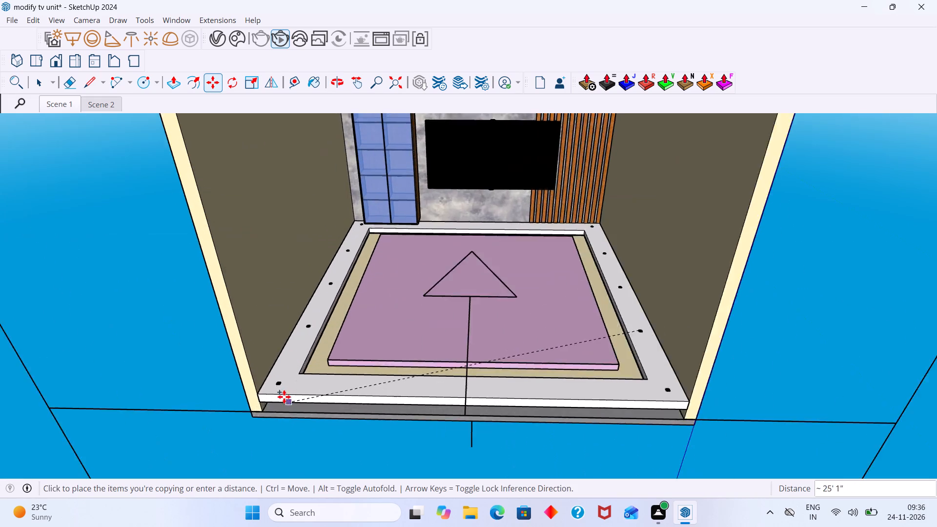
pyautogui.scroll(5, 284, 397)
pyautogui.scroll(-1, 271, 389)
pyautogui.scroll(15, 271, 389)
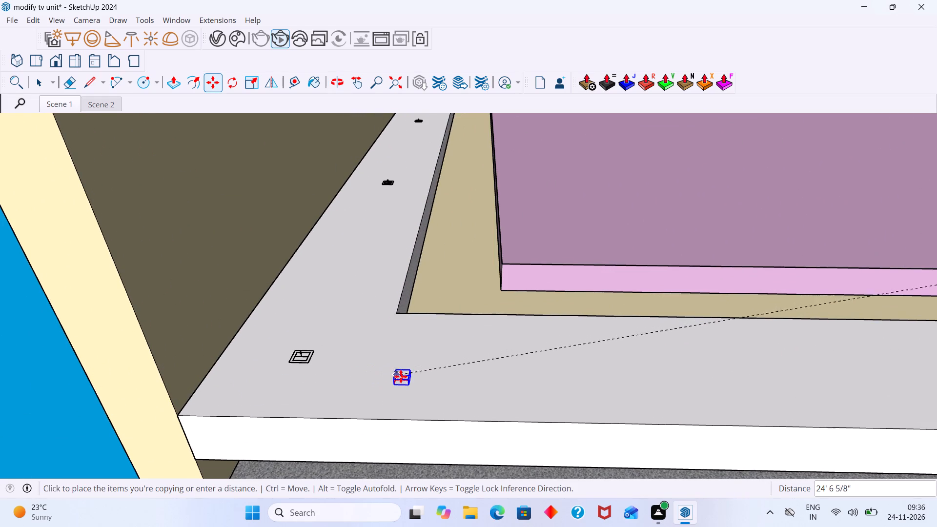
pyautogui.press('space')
# Start an interactive V-Ray render of the room viewed from its open front.
pyautogui.scroll(-20, 418, 375)
pyautogui.scroll(-8, 418, 375)
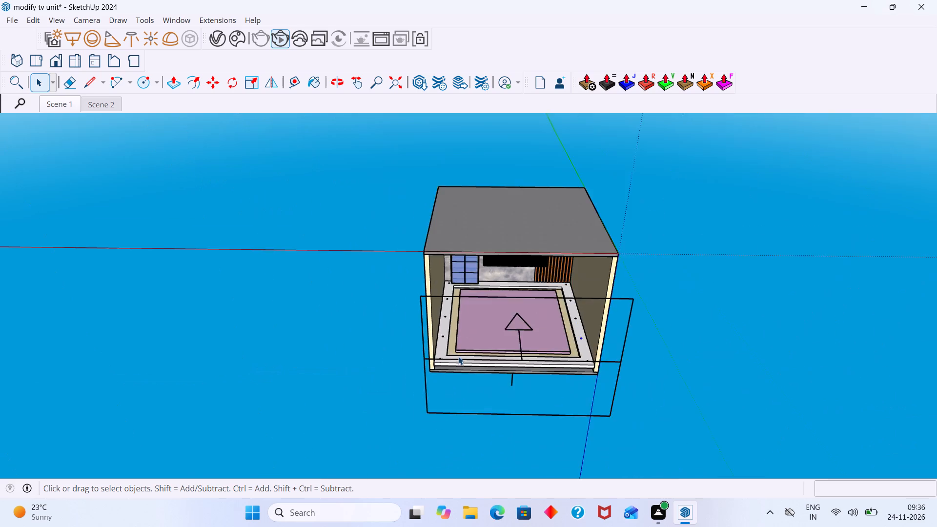
pyautogui.scroll(-5, 458, 356)
pyautogui.moveTo(539, 334); pyautogui.dragTo(444, 109, button='middle')
pyautogui.moveTo(496, 380); pyautogui.dragTo(487, 354, button='middle')
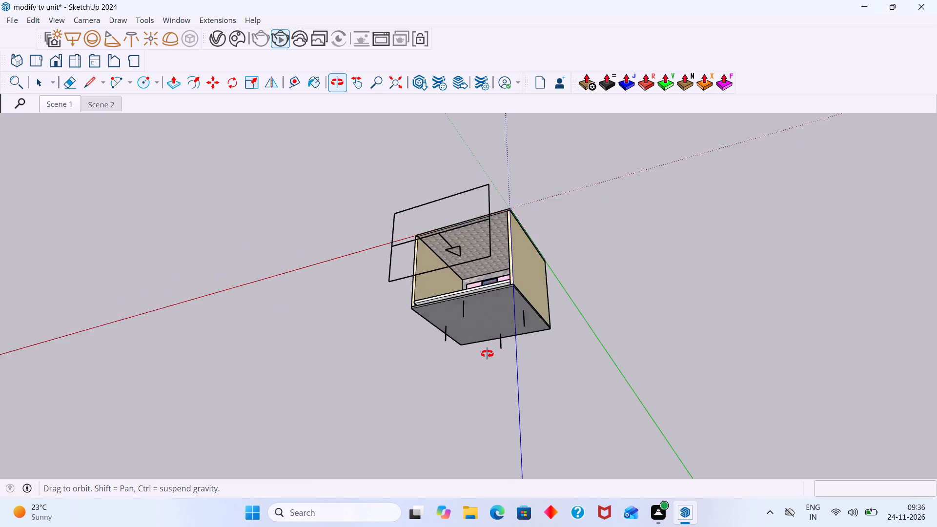
pyautogui.moveTo(487, 354); pyautogui.dragTo(441, 203, button='middle')
pyautogui.moveTo(488, 351); pyautogui.dragTo(544, 213, button='middle')
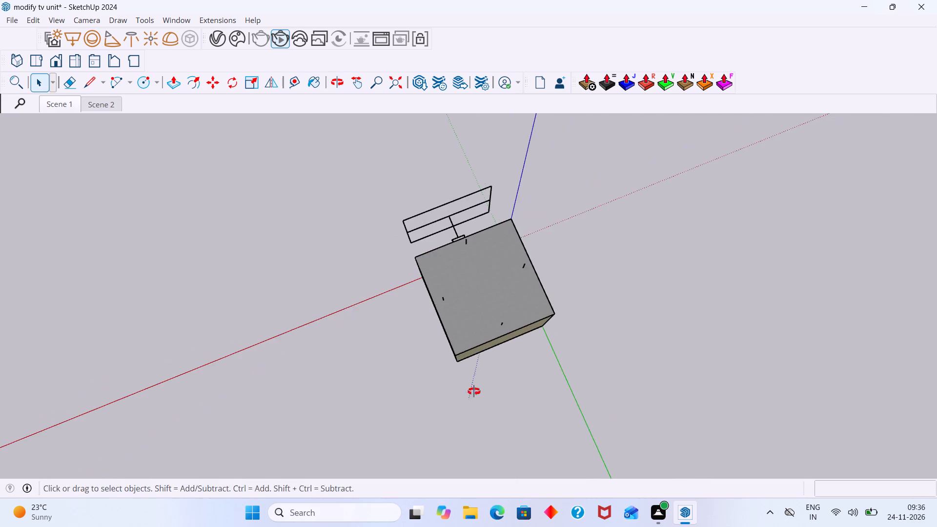
pyautogui.moveTo(474, 393); pyautogui.dragTo(629, 160, button='middle')
pyautogui.moveTo(431, 334); pyautogui.dragTo(681, 226, button='middle')
pyautogui.moveTo(403, 326); pyautogui.dragTo(567, 333, button='middle')
pyautogui.moveTo(490, 333); pyautogui.dragTo(571, 388, button='middle')
pyautogui.moveTo(487, 362); pyautogui.dragTo(532, 370, button='middle')
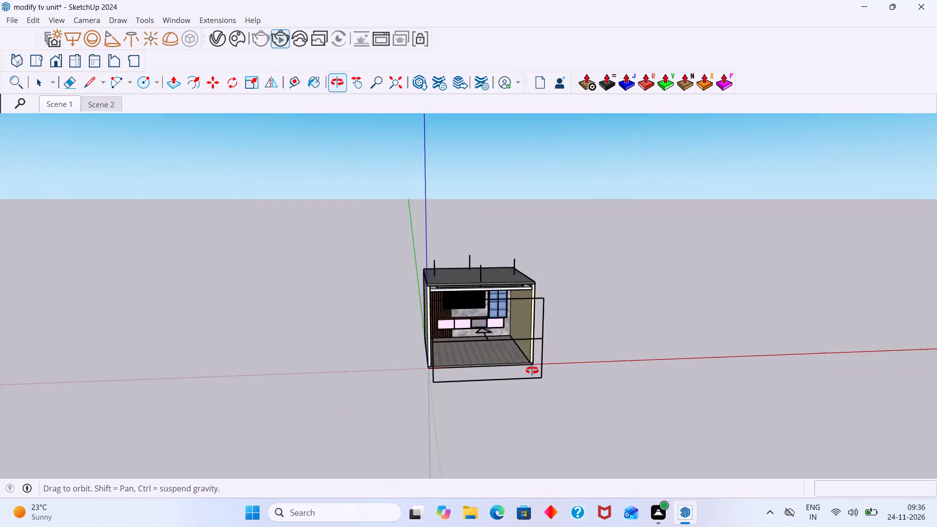
pyautogui.moveTo(532, 370); pyautogui.dragTo(533, 368, button='middle')
pyautogui.scroll(3, 488, 332)
pyautogui.moveTo(483, 328); pyautogui.dragTo(483, 297, button='middle')
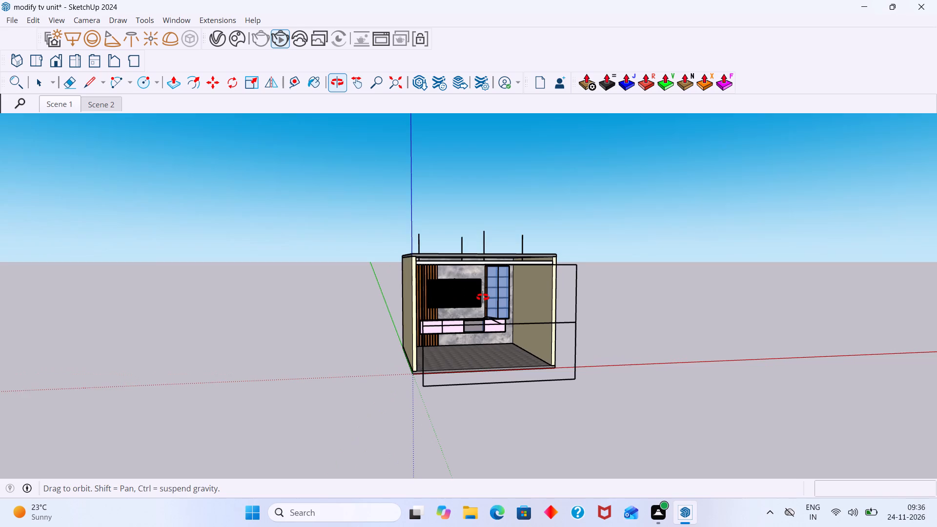
pyautogui.moveTo(483, 297); pyautogui.dragTo(468, 294, button='middle')
pyautogui.tripleClick(280, 42)
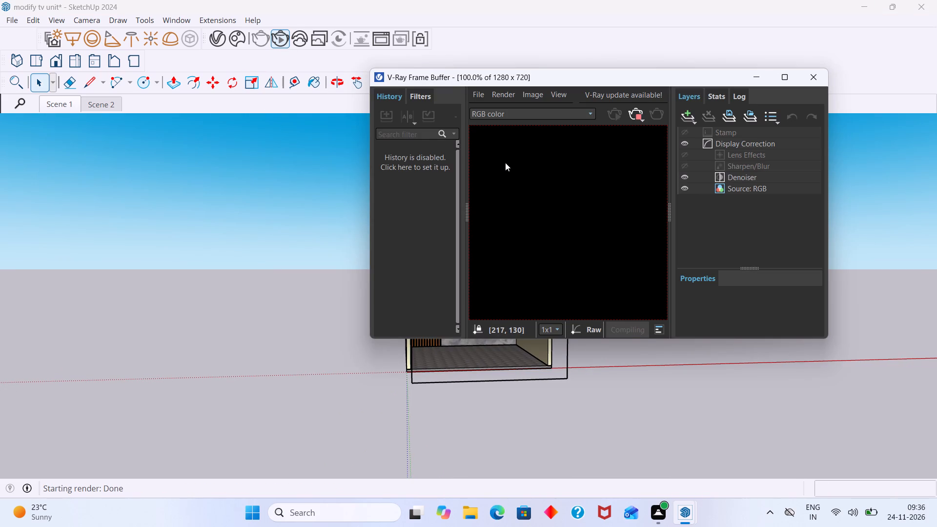
# Examine the interactive render in the V-Ray Frame Buffer from several room view angles.
pyautogui.scroll(-3, 524, 189)
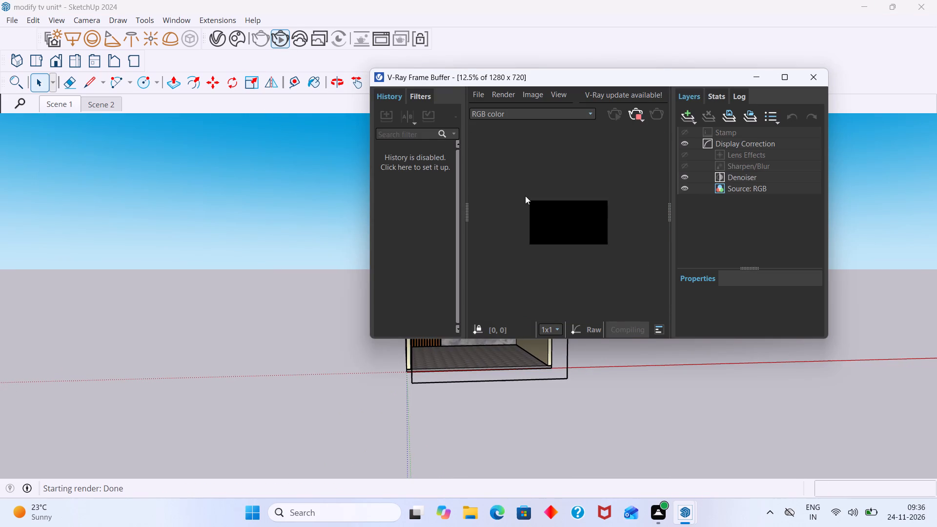
pyautogui.scroll(-1, 525, 196)
pyautogui.scroll(2, 549, 206)
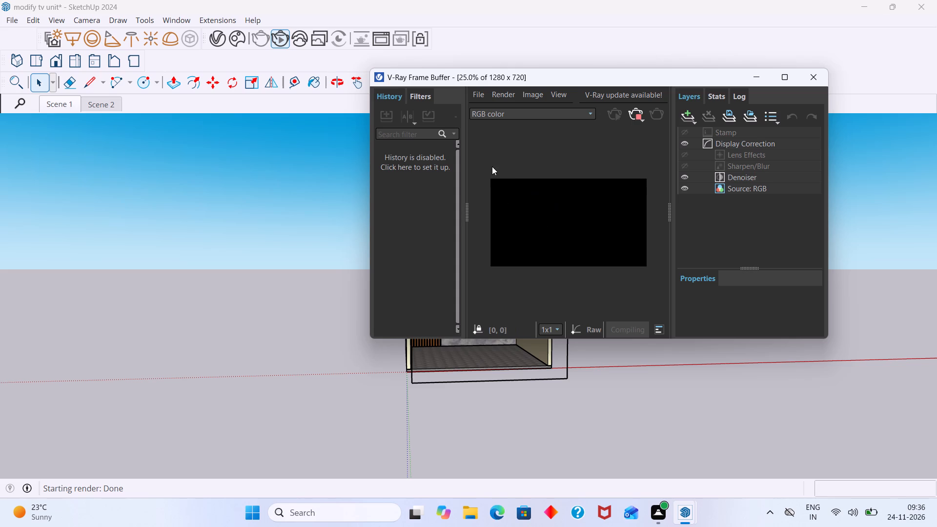
pyautogui.scroll(1, 544, 211)
pyautogui.moveTo(518, 374); pyautogui.dragTo(523, 460, button='middle')
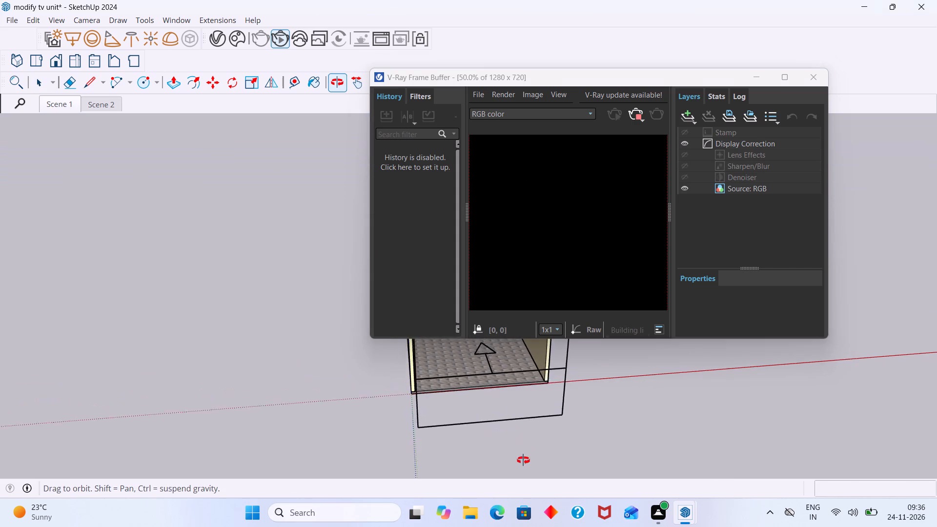
pyautogui.moveTo(523, 460); pyautogui.dragTo(465, 295, button='middle')
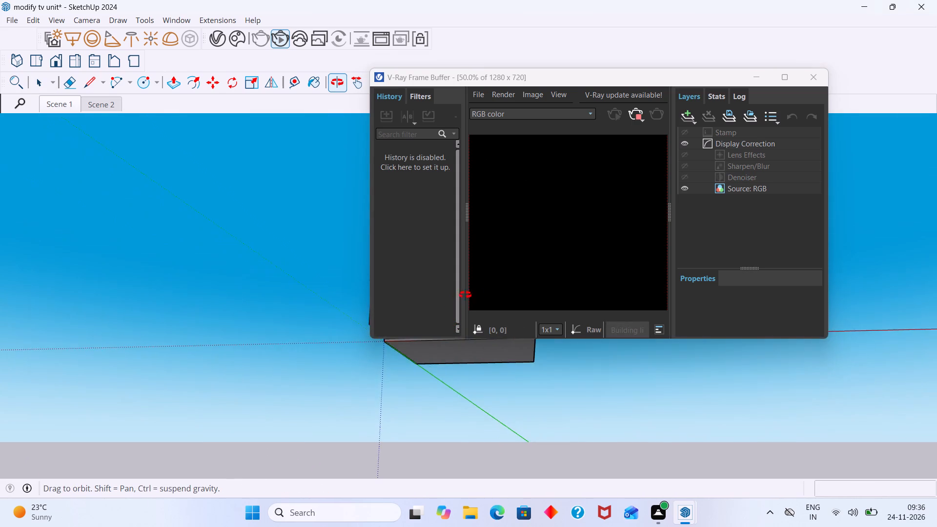
pyautogui.moveTo(465, 295); pyautogui.dragTo(514, 317, button='middle')
pyautogui.scroll(-3, 591, 246)
pyautogui.scroll(2, 591, 242)
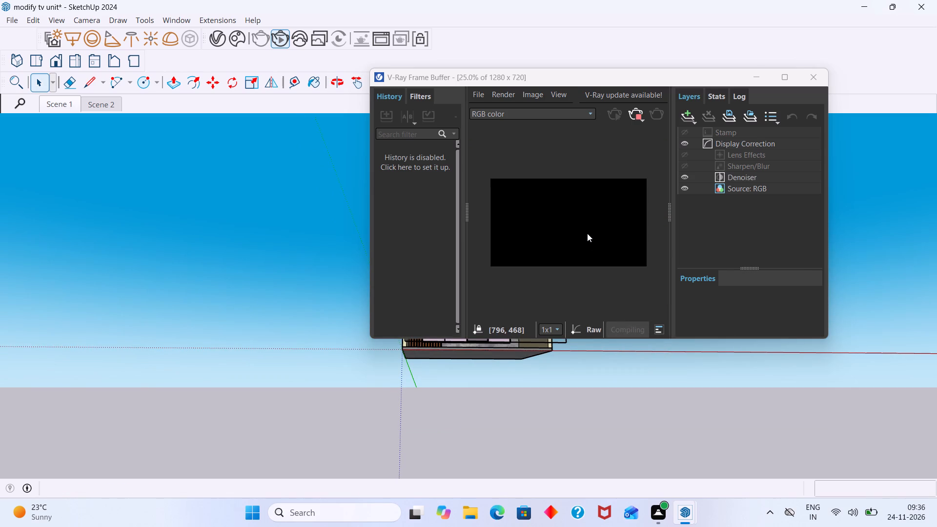
pyautogui.scroll(2, 570, 205)
pyautogui.scroll(-3, 570, 204)
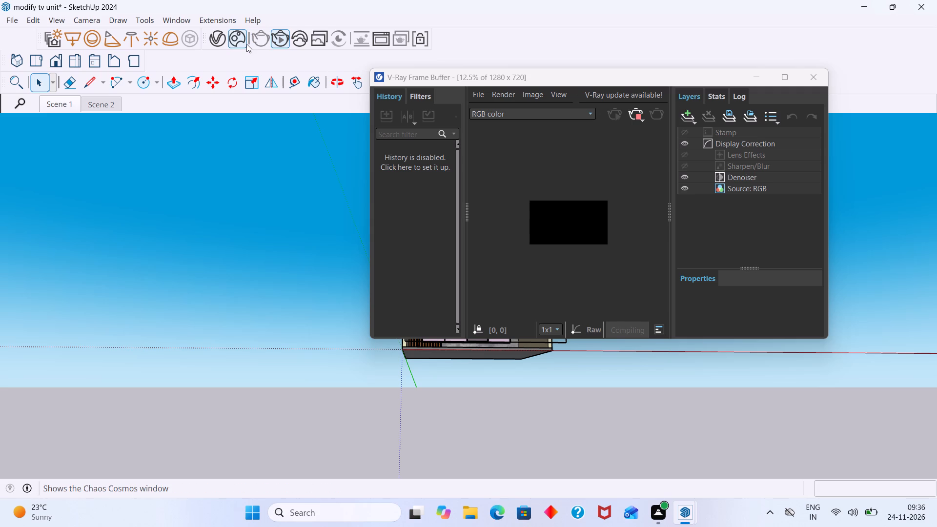
# Check the rectangle light settings in the V-Ray Asset Editor, and close the editor and the frame buffer.
pyautogui.doubleClick(221, 45)
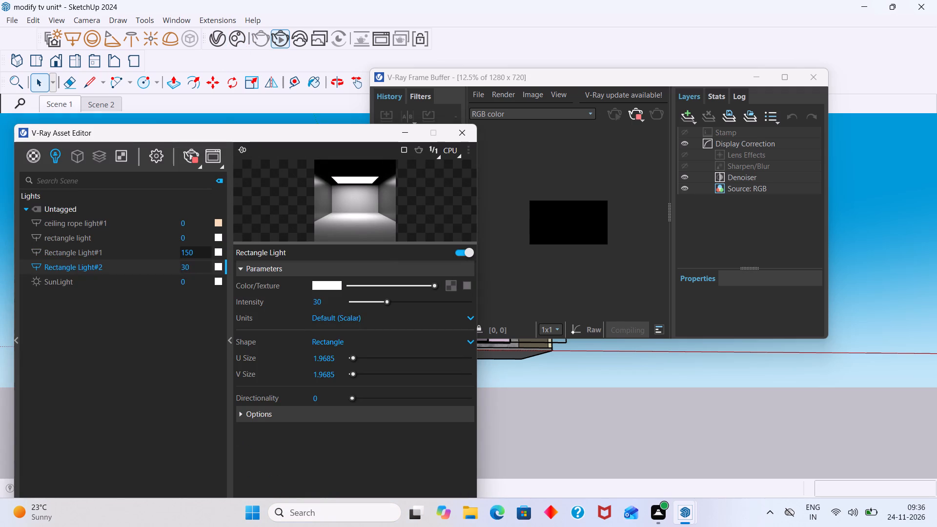
pyautogui.click(463, 131)
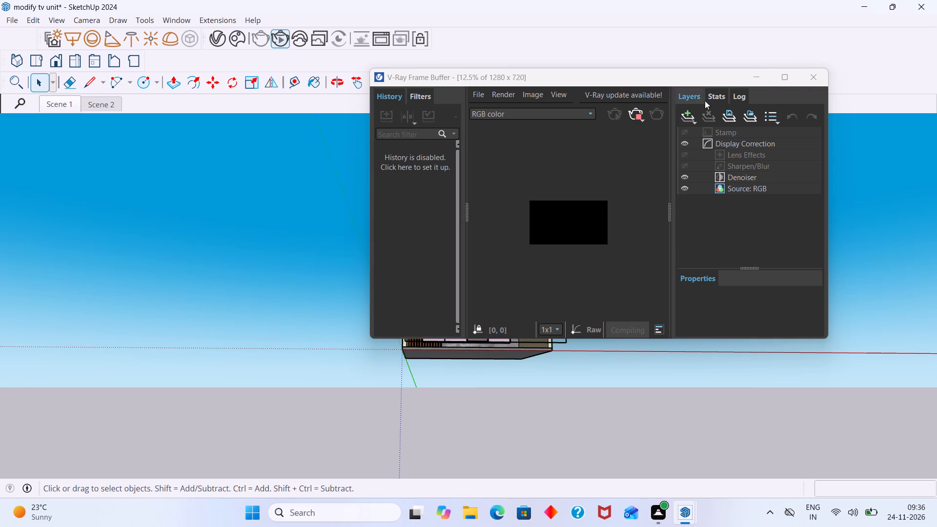
pyautogui.click(815, 74)
# Restart the interactive V-Ray render with the view close up on the ceiling spotlights above the slatted panel, with nothing selected.
pyautogui.scroll(8, 488, 231)
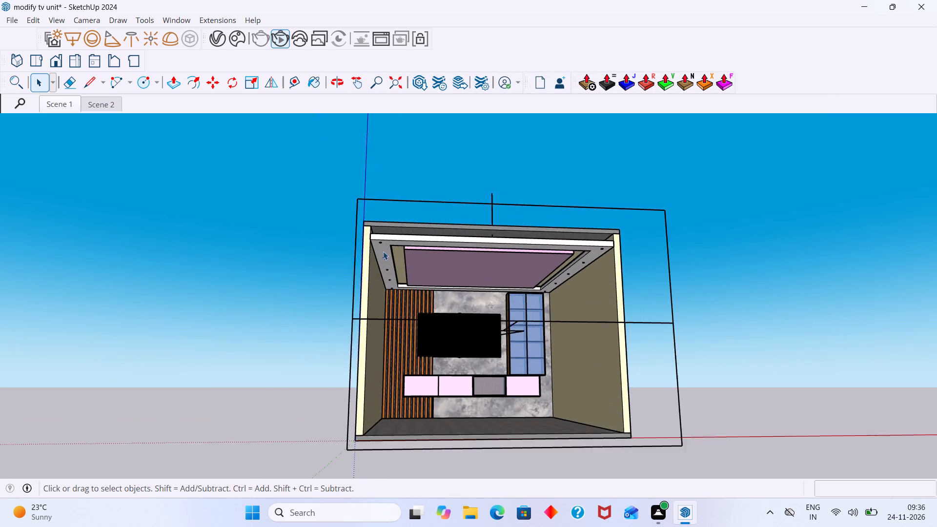
pyautogui.scroll(11, 383, 251)
pyautogui.moveTo(395, 241); pyautogui.dragTo(385, 210, button='middle')
pyautogui.scroll(2, 373, 208)
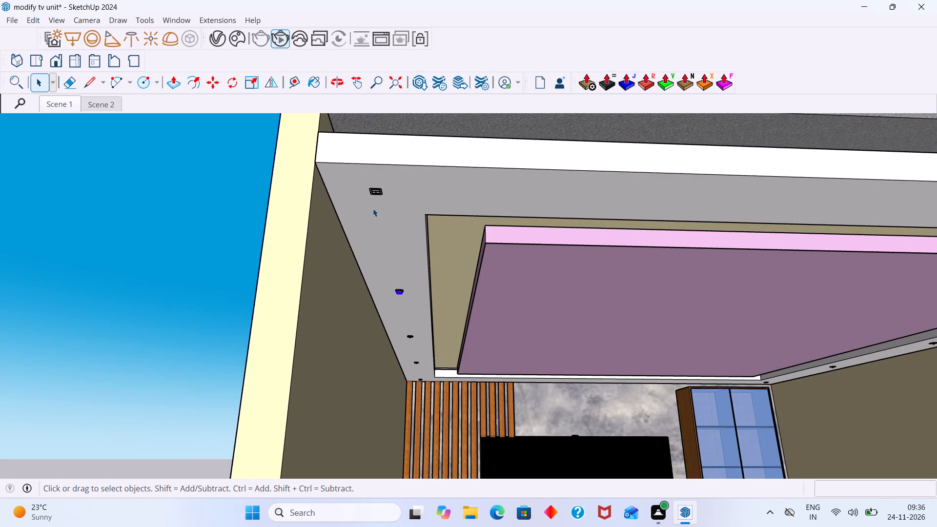
pyautogui.click(215, 221)
pyautogui.doubleClick(281, 41)
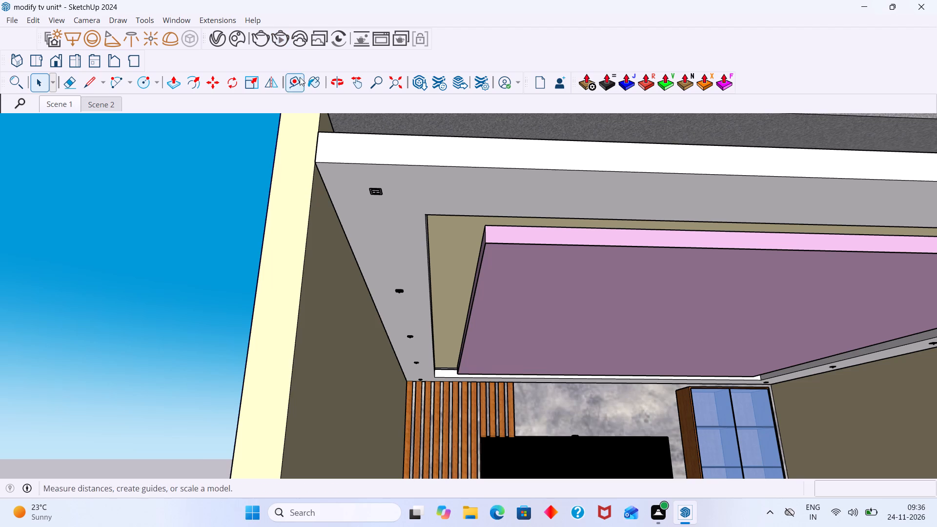
pyautogui.doubleClick(282, 33)
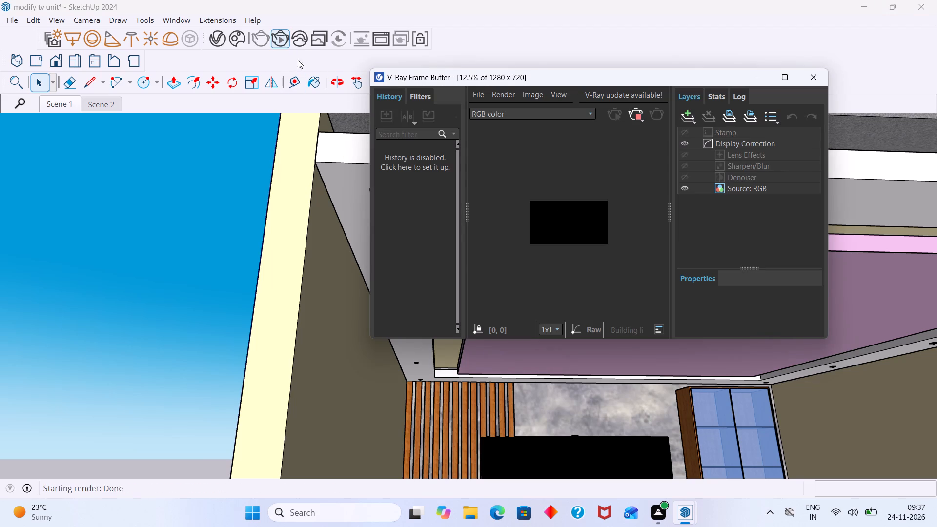
# Examine the spotlight row on the slatted-panel side closely in the interactive render.
pyautogui.scroll(3, 550, 210)
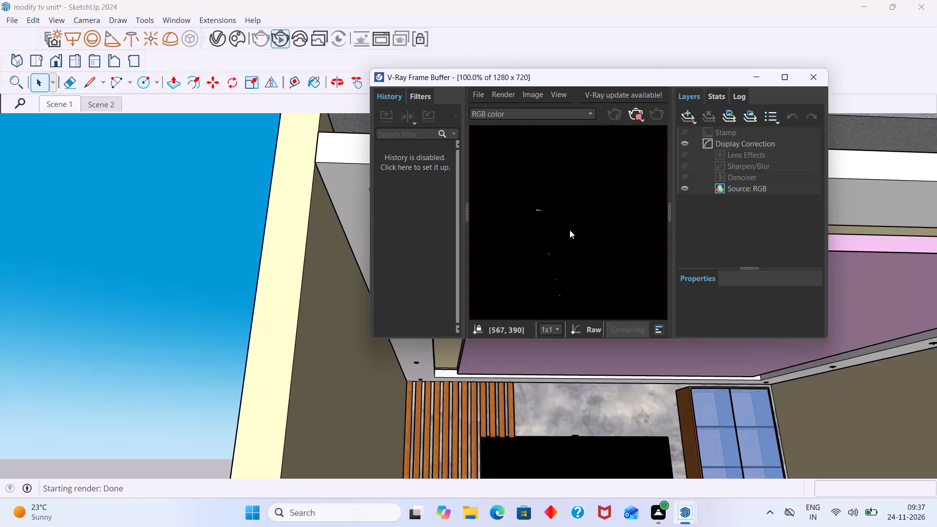
pyautogui.scroll(1, 543, 242)
pyautogui.scroll(-2, 538, 211)
pyautogui.moveTo(533, 193); pyautogui.dragTo(539, 223, button='middle')
pyautogui.scroll(2, 537, 167)
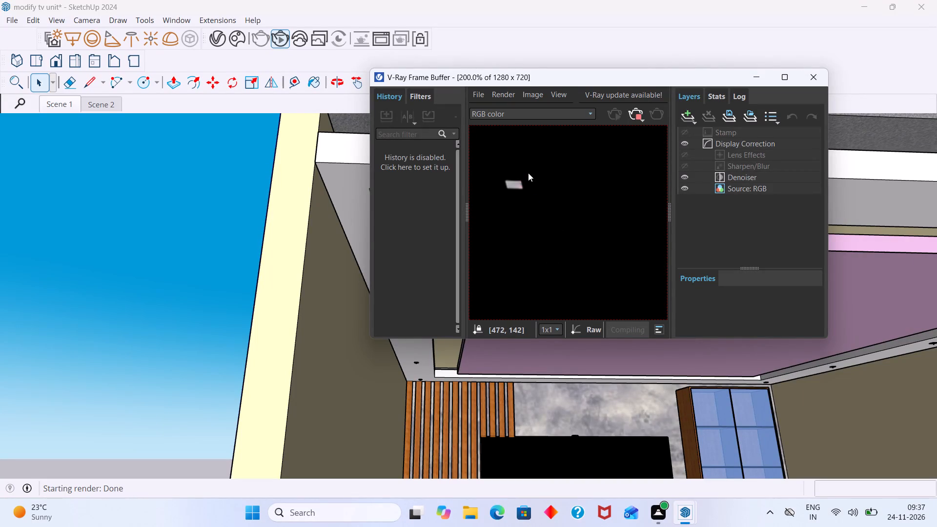
pyautogui.scroll(-2, 528, 173)
pyautogui.moveTo(555, 194); pyautogui.dragTo(418, 203, button='middle')
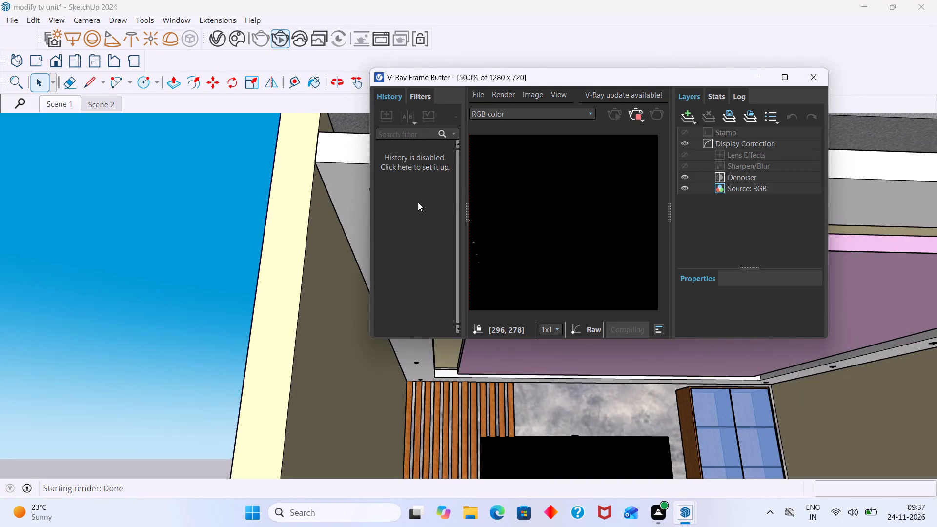
pyautogui.moveTo(418, 203); pyautogui.dragTo(397, 205, button='middle')
pyautogui.moveTo(397, 205); pyautogui.dragTo(483, 218, button='middle')
# Examine the spotlight row on the glass-cabinet side in the interactive render, and the room from farther out.
pyautogui.keyDown('shift'); pyautogui.moveTo(461, 343); pyautogui.dragTo(401, 336, button='middle'); pyautogui.keyUp('shift')
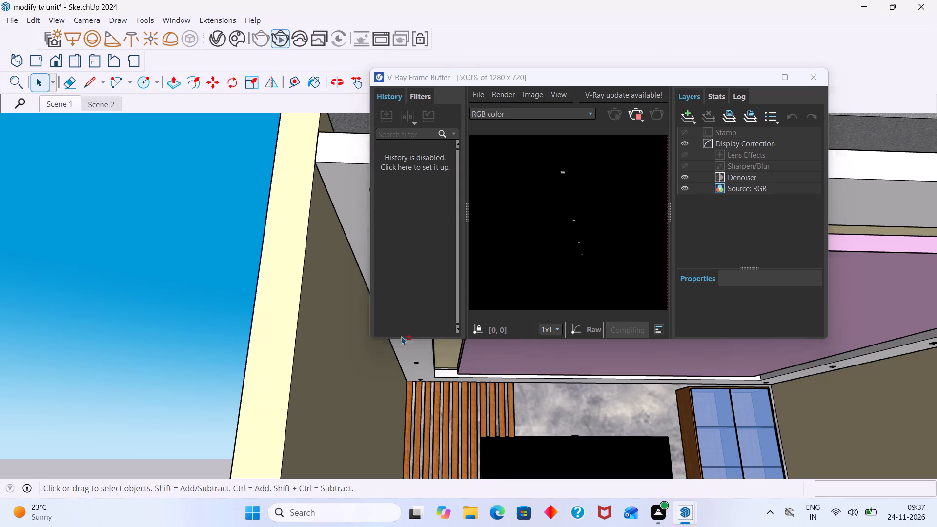
pyautogui.keyDown('shift'); pyautogui.moveTo(401, 336); pyautogui.dragTo(149, 333, button='middle'); pyautogui.keyUp('shift')
pyautogui.moveTo(604, 231); pyautogui.dragTo(598, 229, button='middle')
pyautogui.scroll(1, 597, 228)
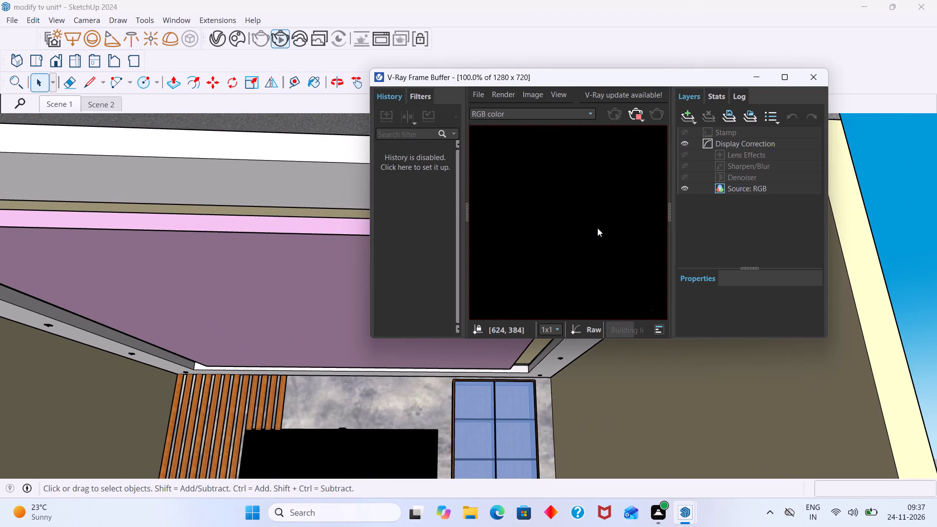
pyautogui.scroll(1, 597, 228)
pyautogui.scroll(-4, 597, 228)
pyautogui.scroll(1, 616, 224)
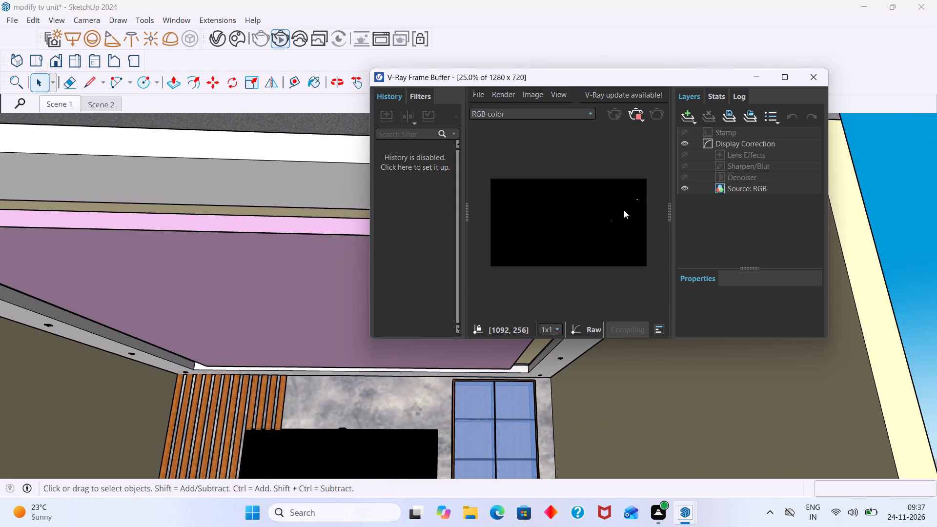
pyautogui.keyDown('shift'); pyautogui.moveTo(621, 210); pyautogui.dragTo(612, 208, button='middle'); pyautogui.keyUp('shift')
pyautogui.keyDown('shift'); pyautogui.moveTo(451, 346); pyautogui.dragTo(330, 336, button='middle'); pyautogui.keyUp('shift')
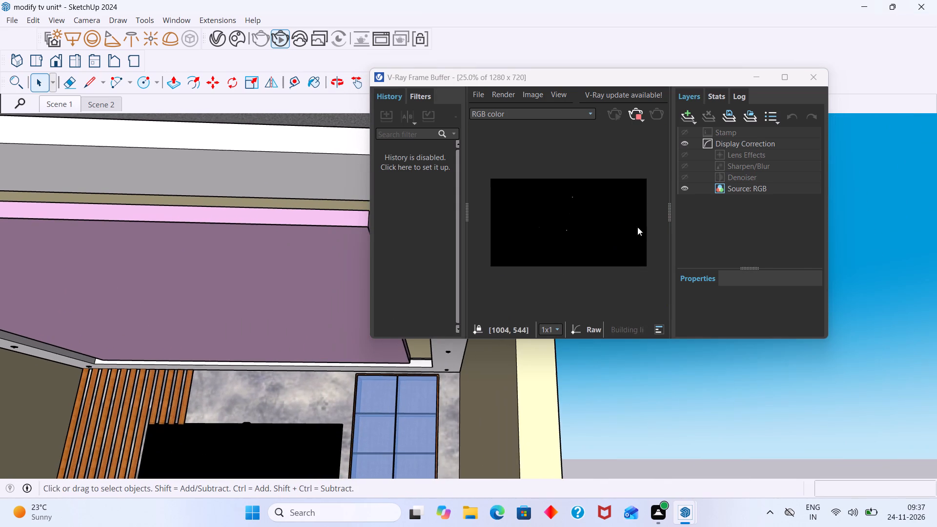
pyautogui.scroll(2, 557, 214)
pyautogui.scroll(-1, 585, 213)
pyautogui.scroll(1, 597, 229)
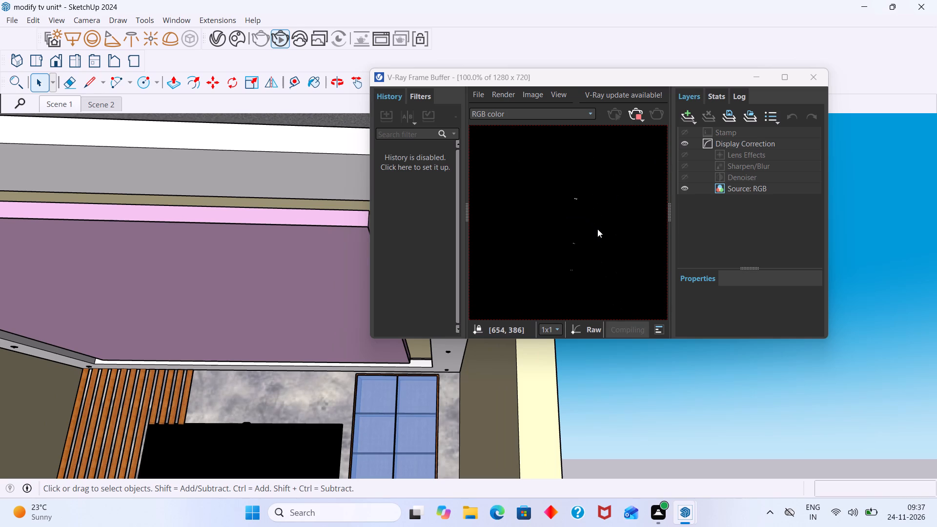
pyautogui.scroll(1, 597, 229)
pyautogui.scroll(2, 555, 177)
pyautogui.scroll(-2, 554, 175)
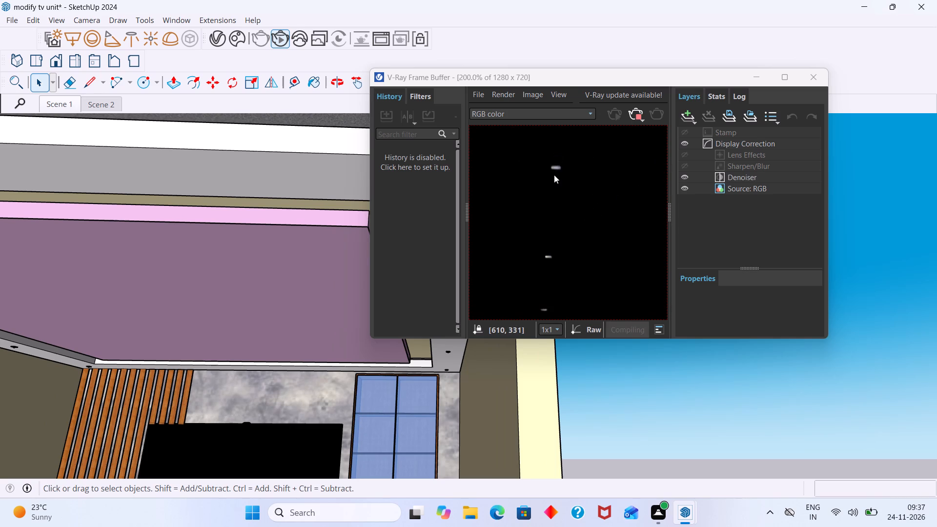
pyautogui.scroll(-2, 557, 175)
pyautogui.scroll(-3, 439, 226)
pyautogui.scroll(-15, 296, 197)
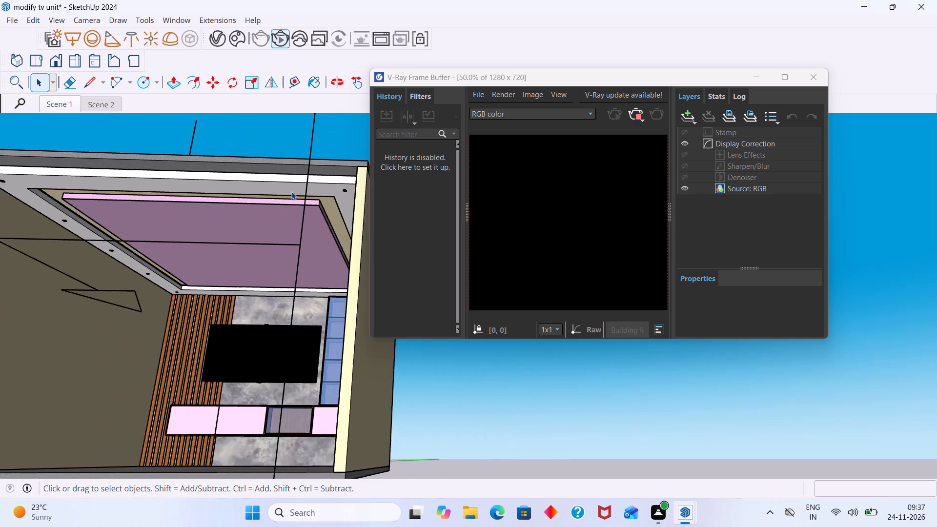
pyautogui.scroll(-3, 291, 191)
pyautogui.scroll(1, 523, 239)
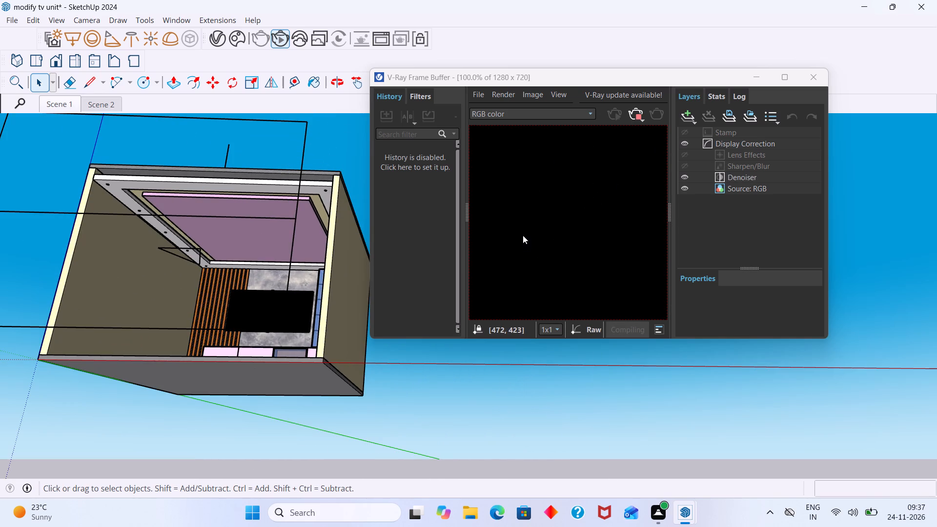
pyautogui.moveTo(523, 235); pyautogui.dragTo(574, 284, button='middle')
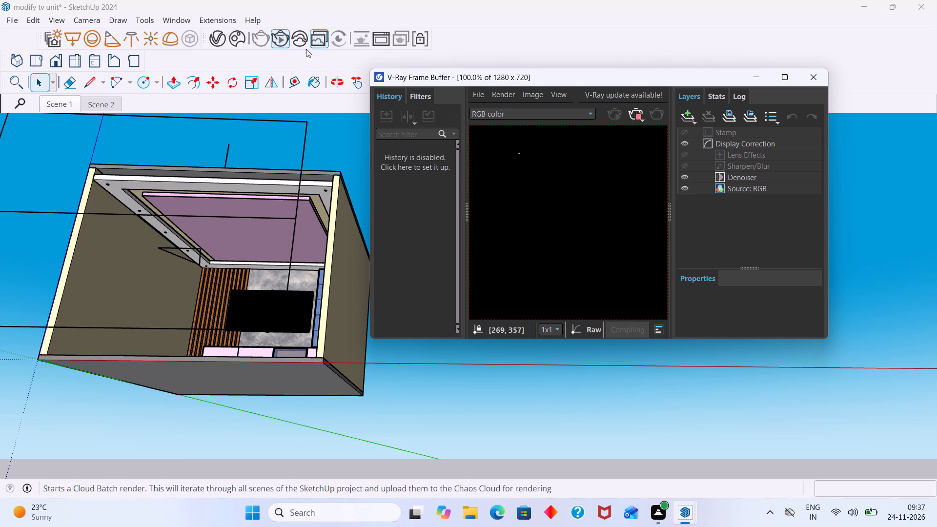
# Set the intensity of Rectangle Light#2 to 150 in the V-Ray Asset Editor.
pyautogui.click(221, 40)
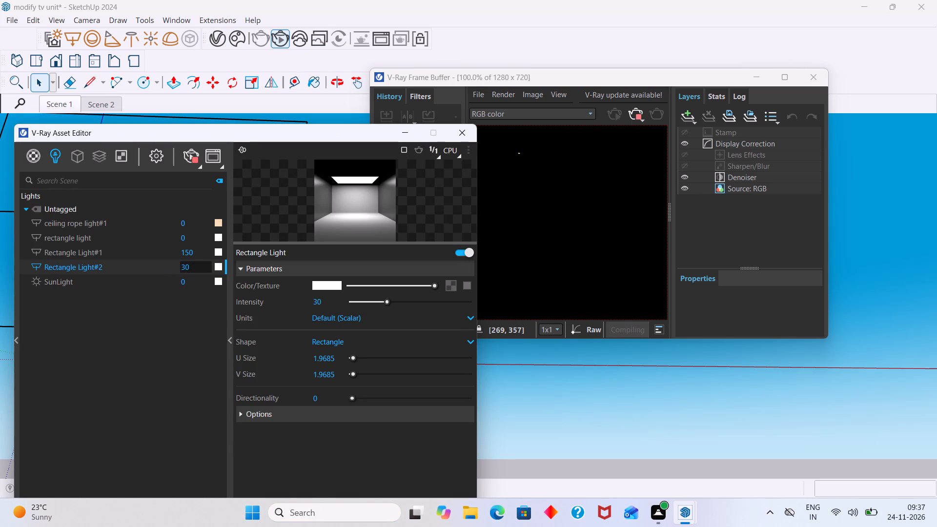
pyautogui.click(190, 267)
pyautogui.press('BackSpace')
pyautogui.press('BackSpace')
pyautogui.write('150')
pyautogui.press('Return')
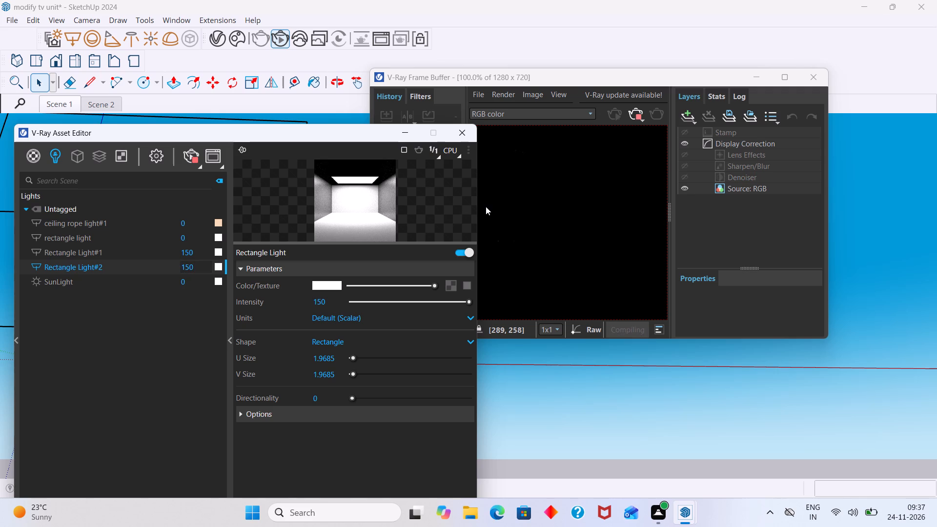
# Examine the spotlights' brightness in the interactive render, both close up and across the whole image.
pyautogui.scroll(-2, 486, 206)
pyautogui.scroll(1, 528, 206)
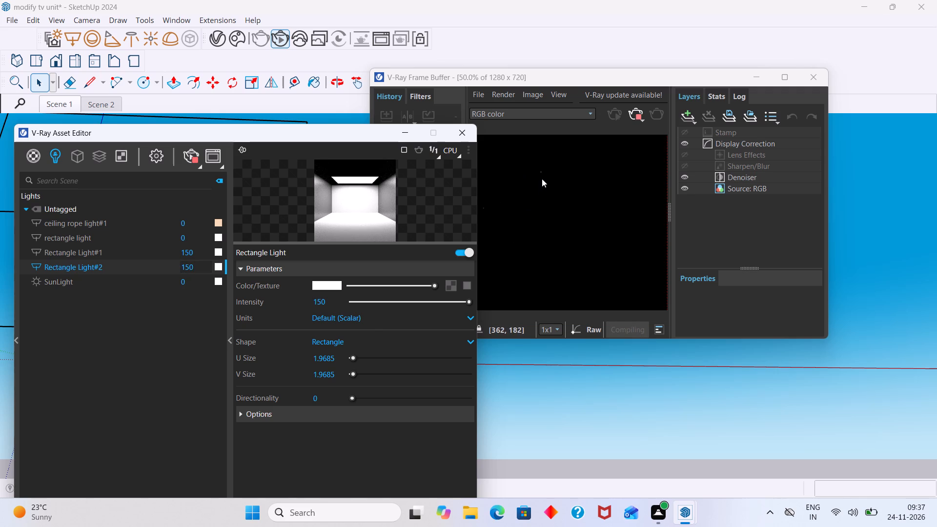
pyautogui.scroll(3, 542, 179)
pyautogui.moveTo(540, 157); pyautogui.dragTo(542, 244, button='middle')
pyautogui.scroll(2, 537, 219)
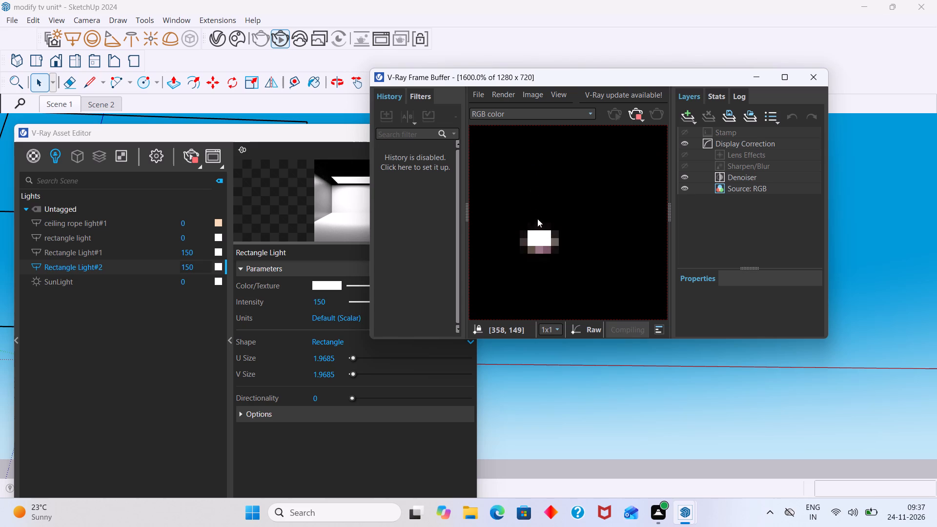
pyautogui.scroll(1, 545, 232)
pyautogui.scroll(-7, 545, 228)
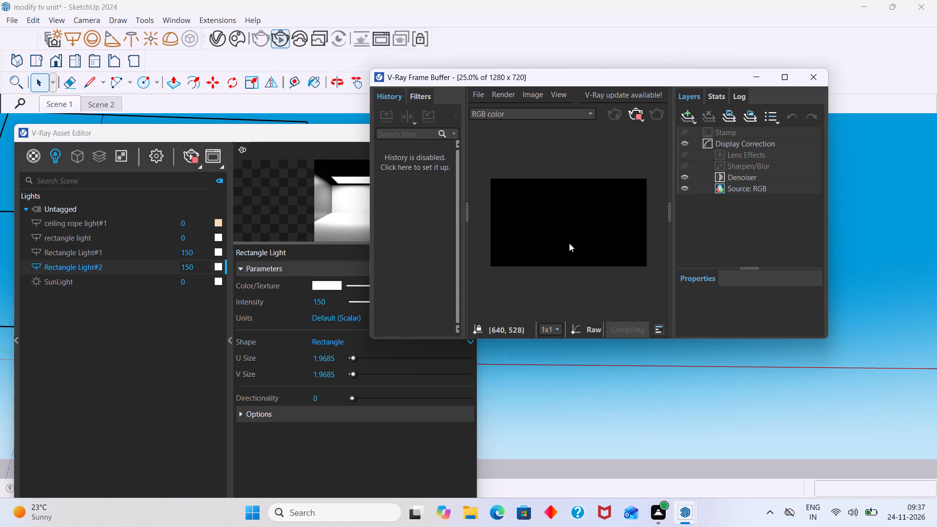
pyautogui.scroll(1, 568, 237)
pyautogui.scroll(-2, 550, 228)
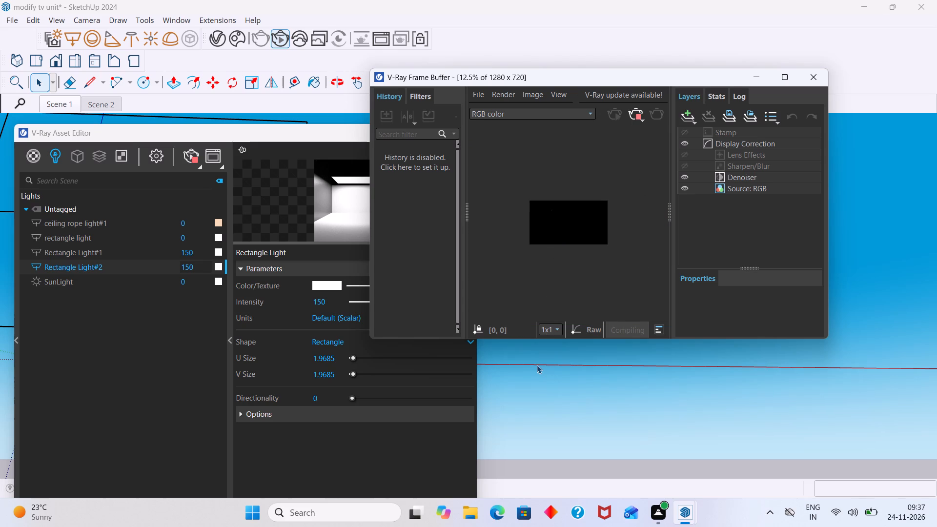
pyautogui.scroll(-5, 536, 365)
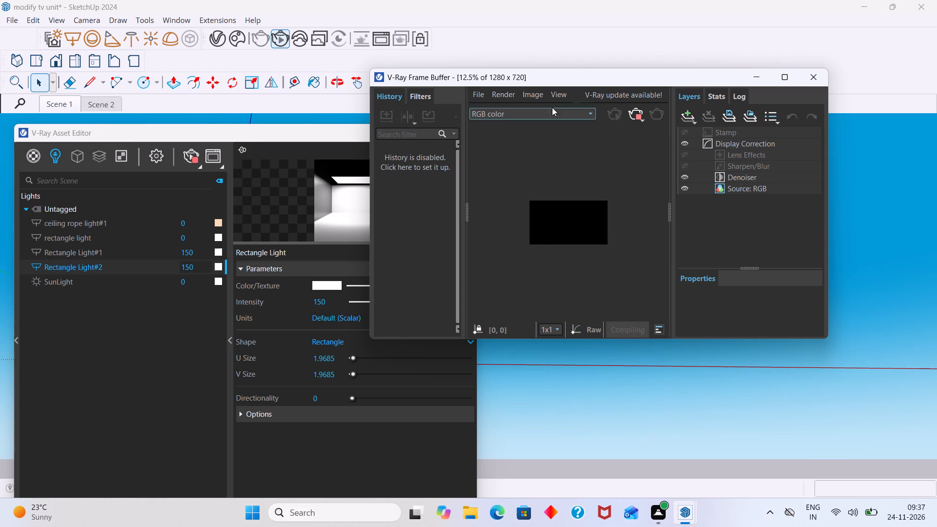
# Move the frame buffer and Asset Editor clear of the model and examine both spotlight rows in the render from the room's open front.
pyautogui.moveTo(582, 65); pyautogui.dragTo(625, 84)
pyautogui.moveTo(601, 81); pyautogui.dragTo(812, 147)
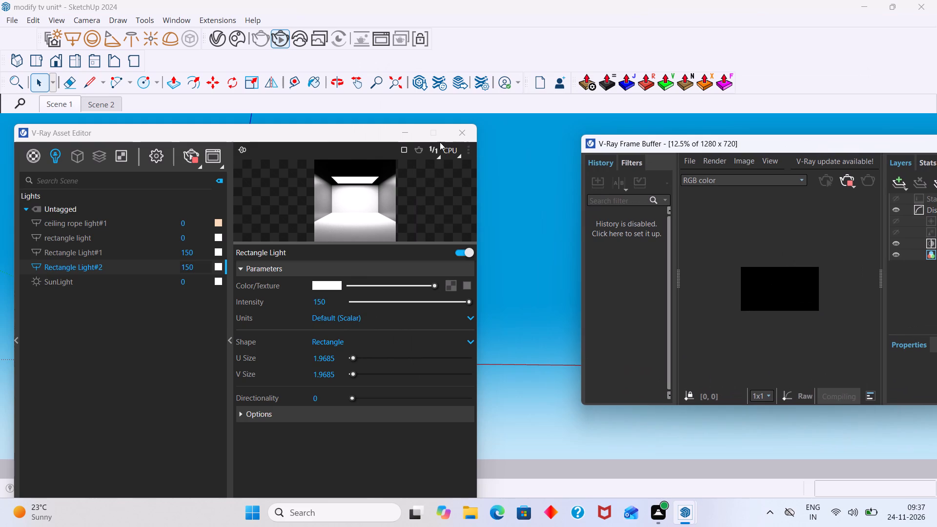
pyautogui.moveTo(327, 141); pyautogui.dragTo(215, 312)
pyautogui.scroll(2, 305, 276)
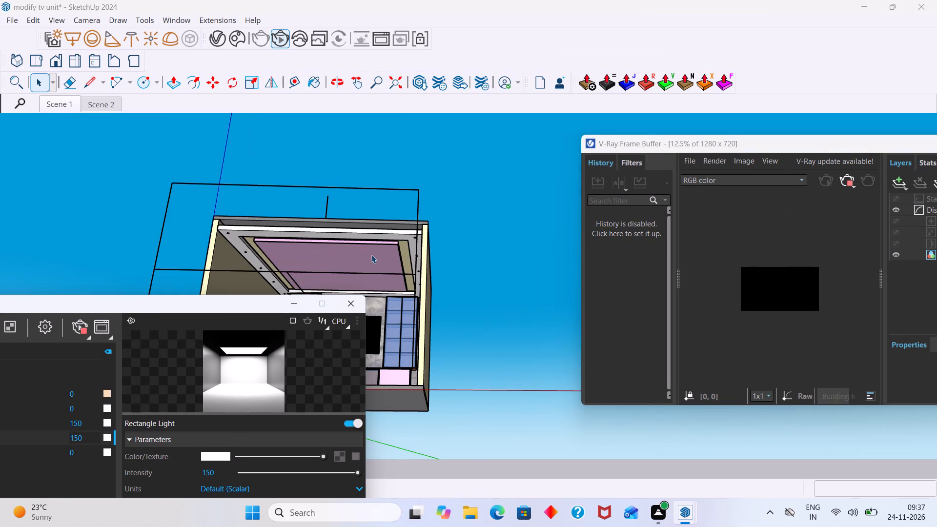
pyautogui.moveTo(354, 254); pyautogui.dragTo(406, 259, button='middle')
pyautogui.scroll(2, 743, 284)
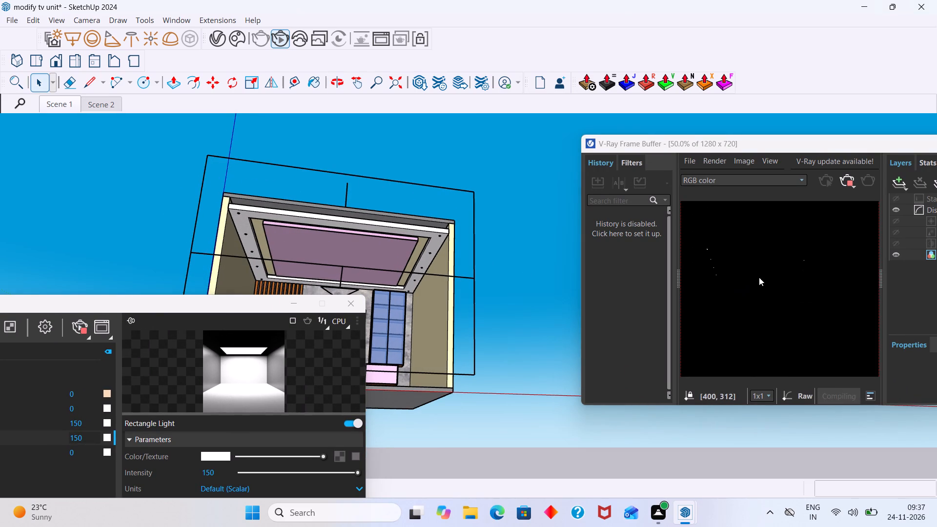
pyautogui.scroll(1, 751, 270)
pyautogui.scroll(-1, 754, 270)
pyautogui.moveTo(738, 272); pyautogui.dragTo(752, 272, button='middle')
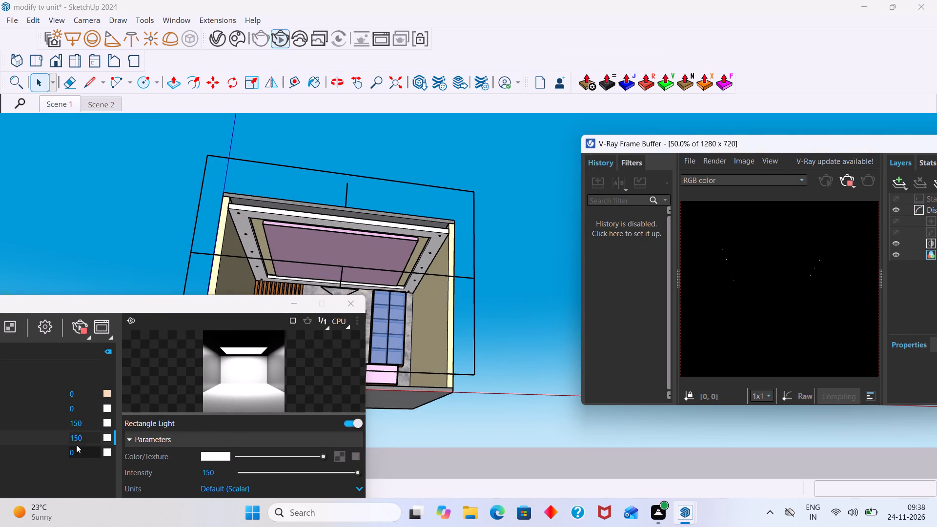
# Set the intensity of Rectangle Light#2 to 1500 and check the spotlights in the interactive render.
pyautogui.click(86, 437)
pyautogui.press('BackSpace')
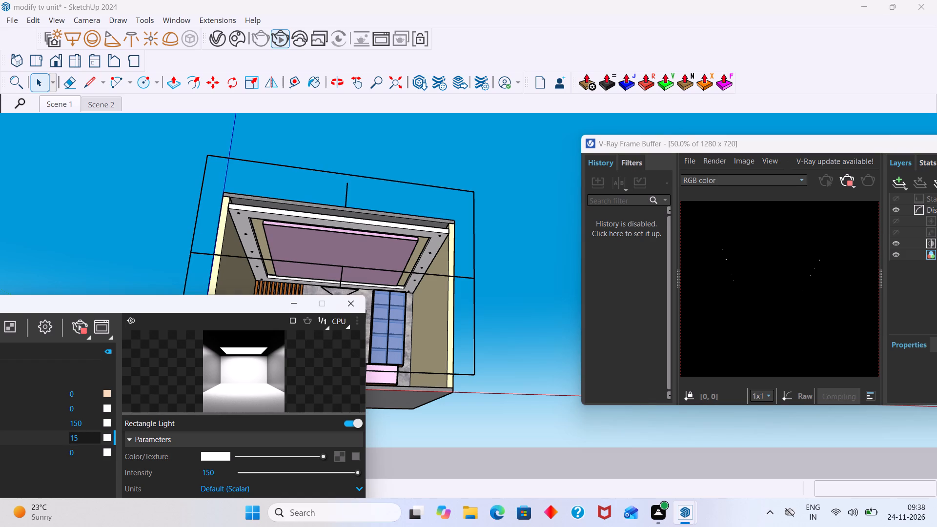
pyautogui.write('00')
pyautogui.press('Return')
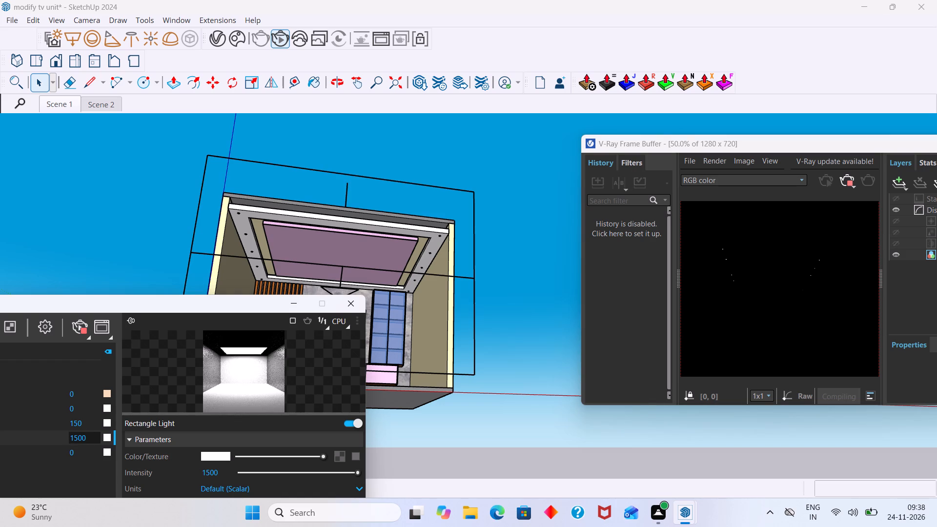
pyautogui.scroll(1, 750, 264)
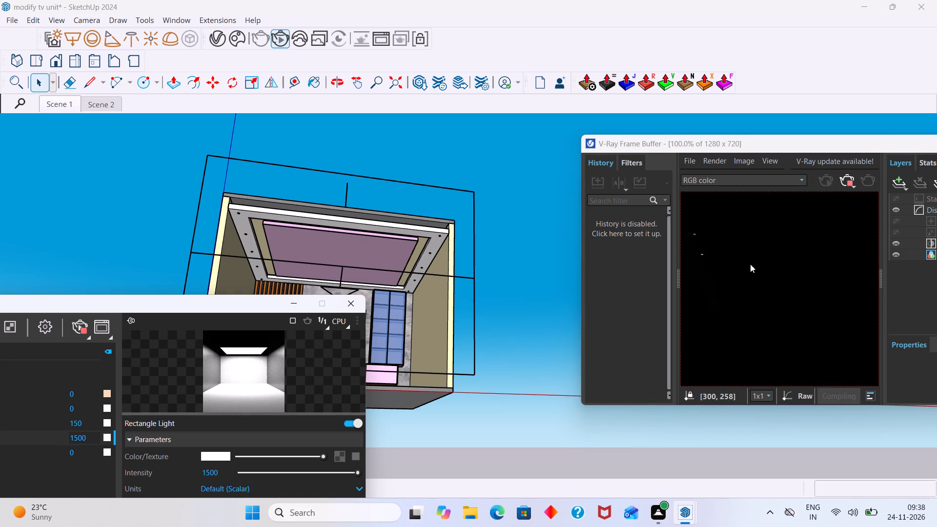
pyautogui.scroll(-1, 741, 260)
pyautogui.scroll(1, 723, 265)
# Set the intensity of Rectangle Light#2 to 2500.
pyautogui.moveTo(732, 284); pyautogui.dragTo(637, 288, button='middle')
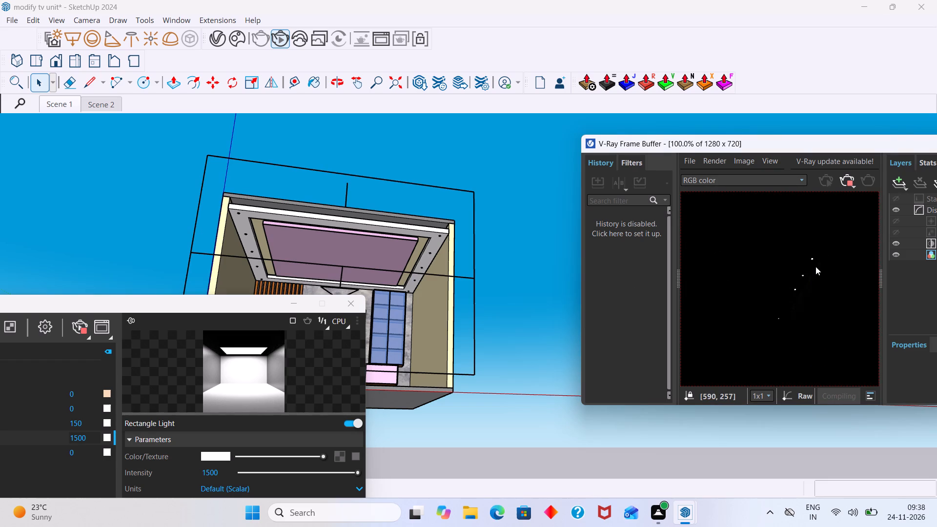
pyautogui.moveTo(811, 247); pyautogui.dragTo(788, 250, button='middle')
pyautogui.click(88, 437)
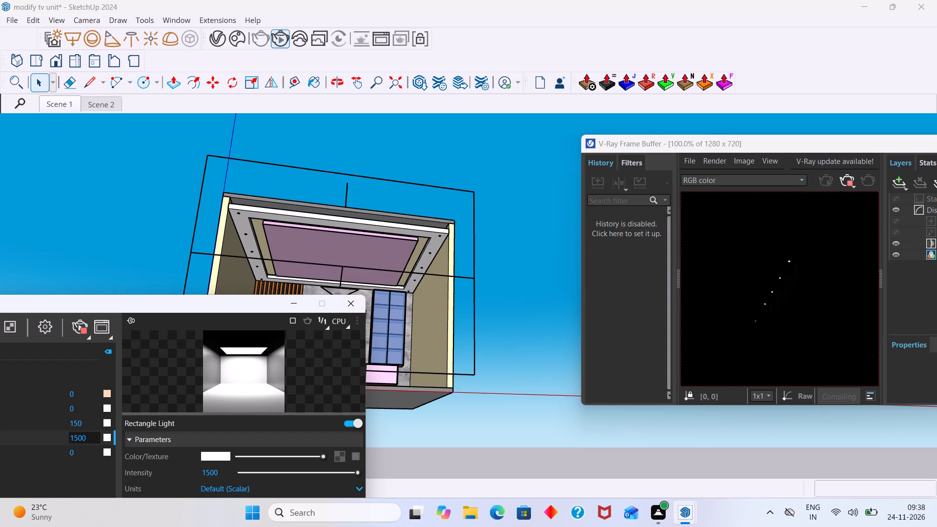
pyautogui.press('BackSpace')
pyautogui.press('BackSpace')
pyautogui.press('BackSpace')
pyautogui.press('BackSpace')
pyautogui.press('BackSpace')
pyautogui.press('BackSpace')
pyautogui.press('BackSpace')
pyautogui.press('BackSpace')
pyautogui.press('BackSpace')
pyautogui.press('BackSpace')
pyautogui.press('BackSpace')
pyautogui.write('2500')
pyautogui.press('Return')
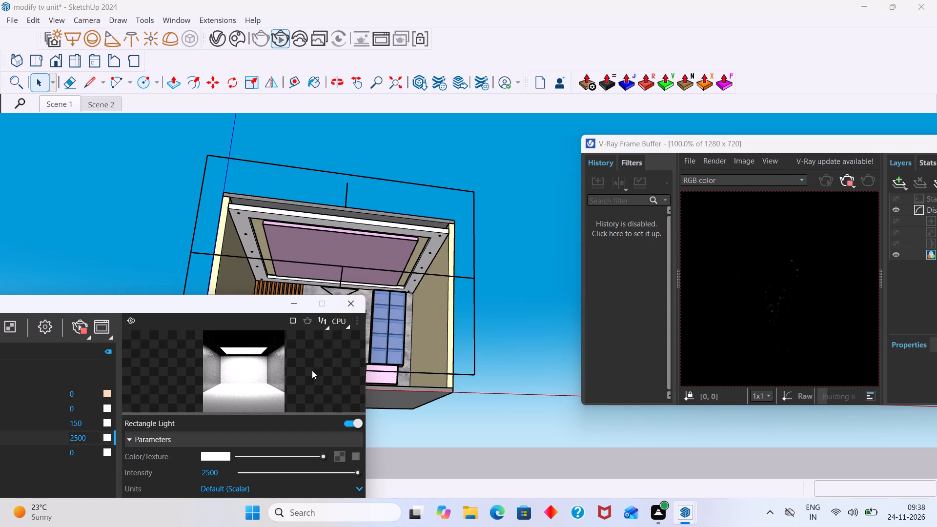
# Examine the spotlights along both ceiling rows in the interactive render, close up and across the whole image.
pyautogui.moveTo(767, 272); pyautogui.dragTo(821, 273, button='middle')
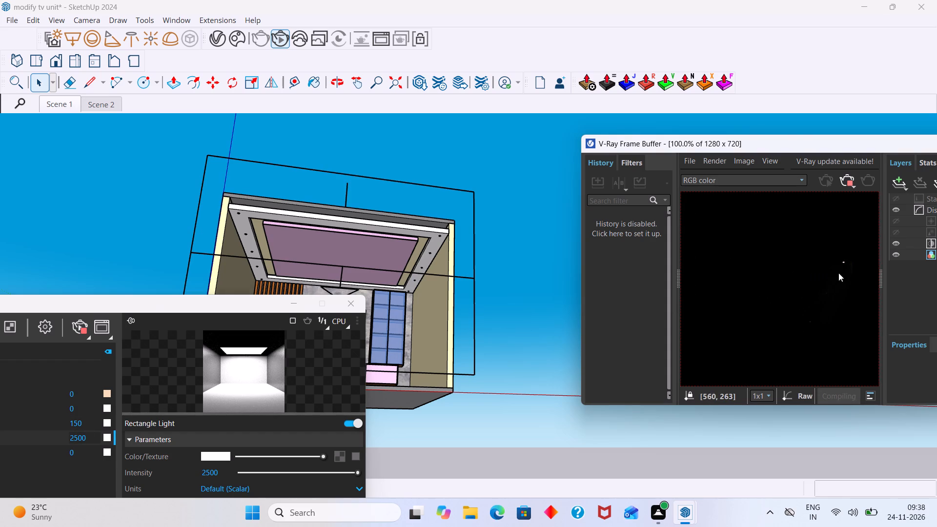
pyautogui.scroll(-2, 818, 271)
pyautogui.scroll(1, 701, 291)
pyautogui.scroll(2, 745, 268)
pyautogui.moveTo(735, 260); pyautogui.dragTo(753, 311, button='middle')
pyautogui.scroll(3, 726, 244)
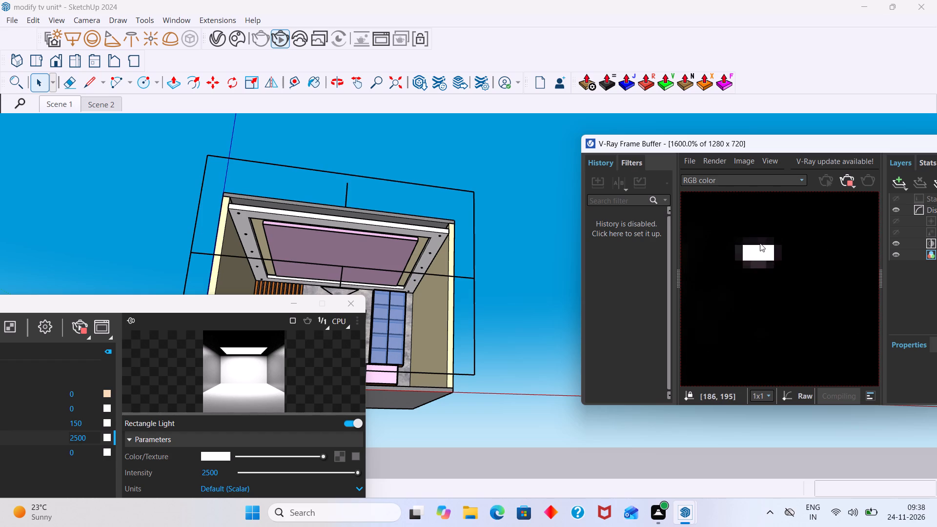
pyautogui.scroll(-2, 760, 243)
pyautogui.moveTo(748, 250); pyautogui.dragTo(713, 214, button='middle')
pyautogui.scroll(-1, 762, 302)
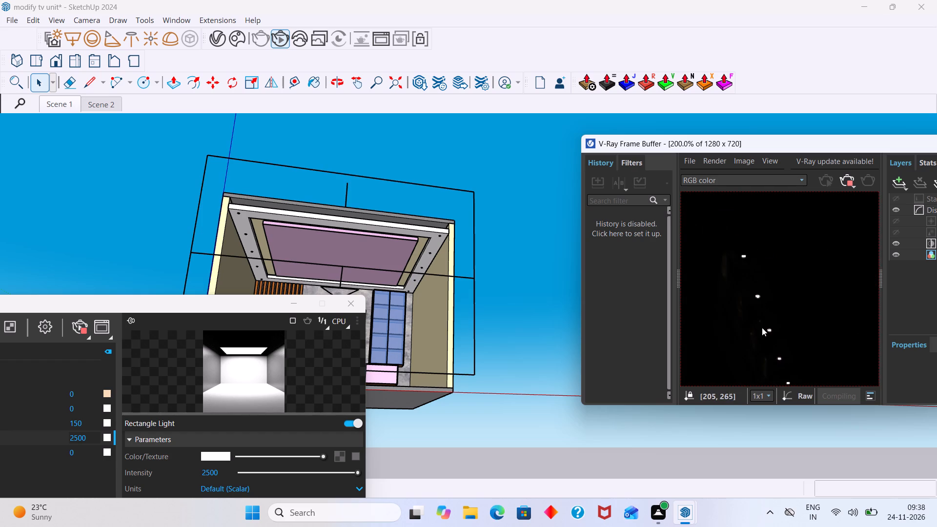
pyautogui.moveTo(736, 289); pyautogui.dragTo(693, 237, button='middle')
pyautogui.scroll(-2, 760, 294)
pyautogui.moveTo(753, 294); pyautogui.dragTo(607, 312, button='middle')
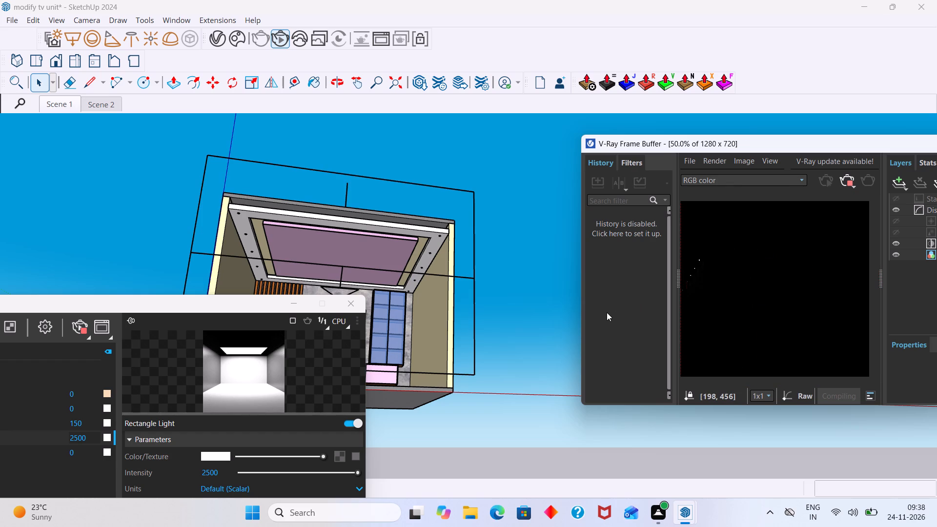
pyautogui.moveTo(607, 312); pyautogui.dragTo(664, 305, button='middle')
pyautogui.scroll(2, 792, 255)
pyautogui.moveTo(746, 276); pyautogui.dragTo(849, 257, button='middle')
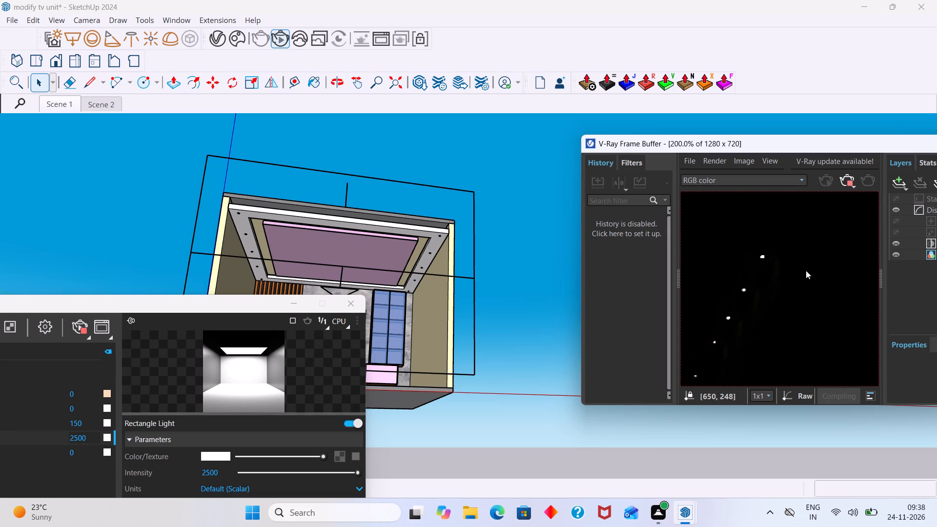
pyautogui.moveTo(778, 278); pyautogui.dragTo(825, 193, button='middle')
pyautogui.scroll(1, 722, 335)
pyautogui.scroll(-1, 722, 335)
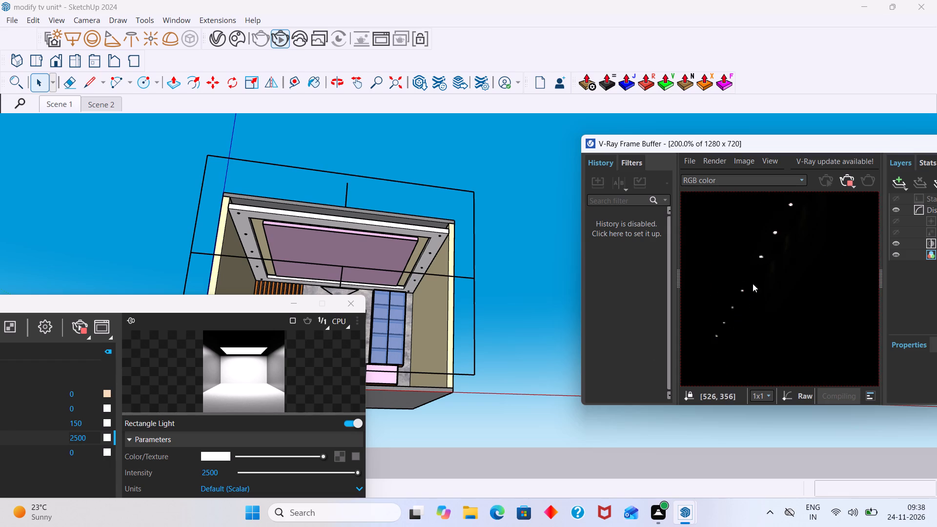
pyautogui.moveTo(750, 287); pyautogui.dragTo(727, 355, button='middle')
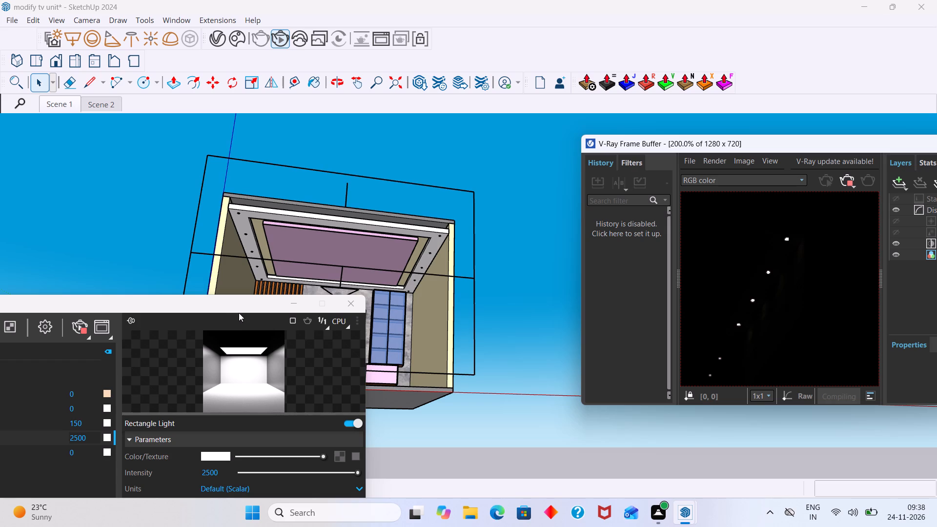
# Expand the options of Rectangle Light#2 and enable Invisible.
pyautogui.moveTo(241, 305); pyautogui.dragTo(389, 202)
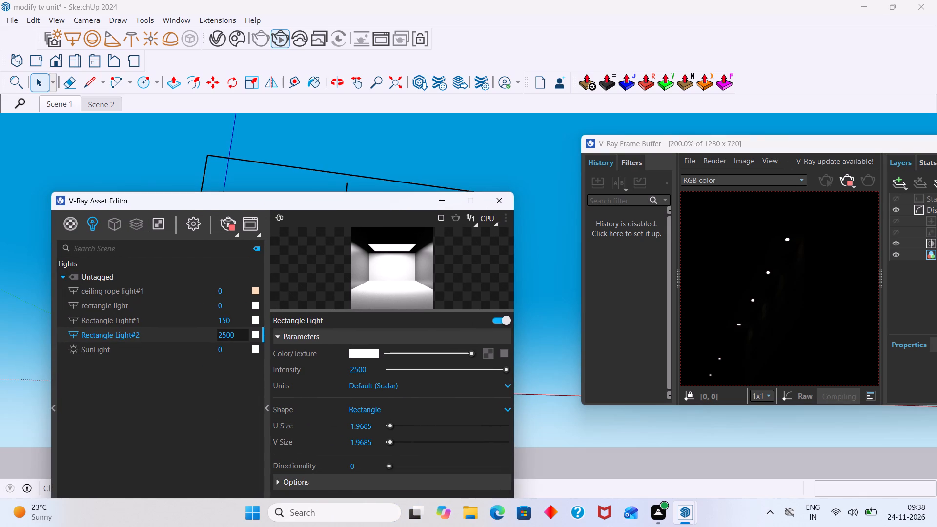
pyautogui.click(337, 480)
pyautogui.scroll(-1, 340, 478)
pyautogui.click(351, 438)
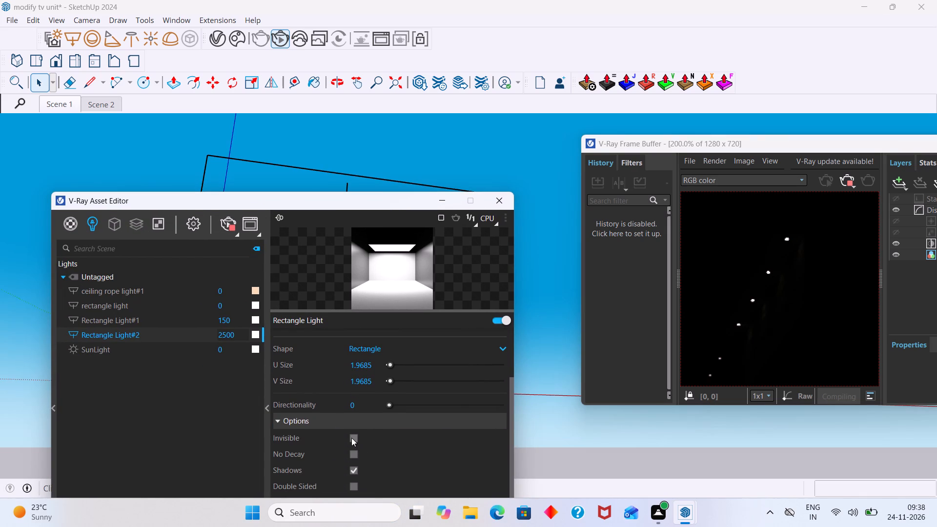
# Uncover and slightly re-orbit the room model, and examine both spotlight rows in the interactive render with the light source hidden.
pyautogui.scroll(-4, 754, 318)
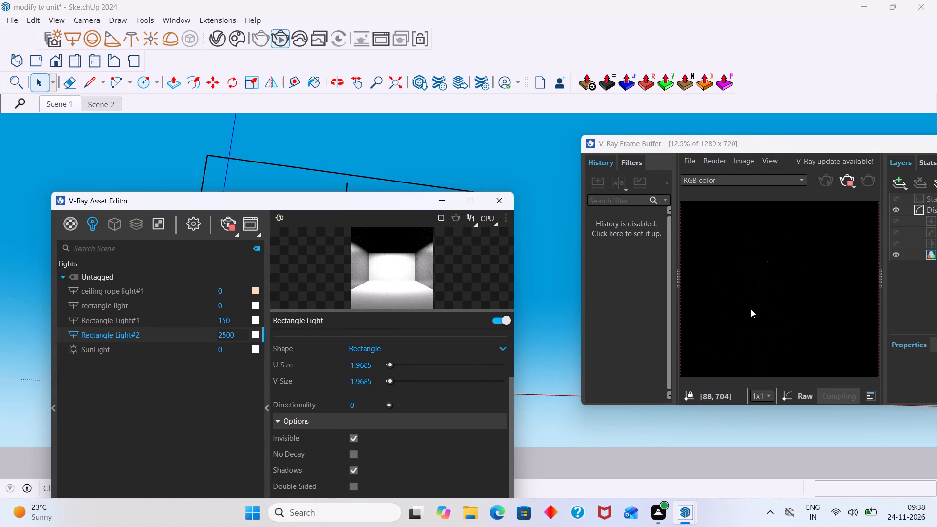
pyautogui.scroll(2, 765, 296)
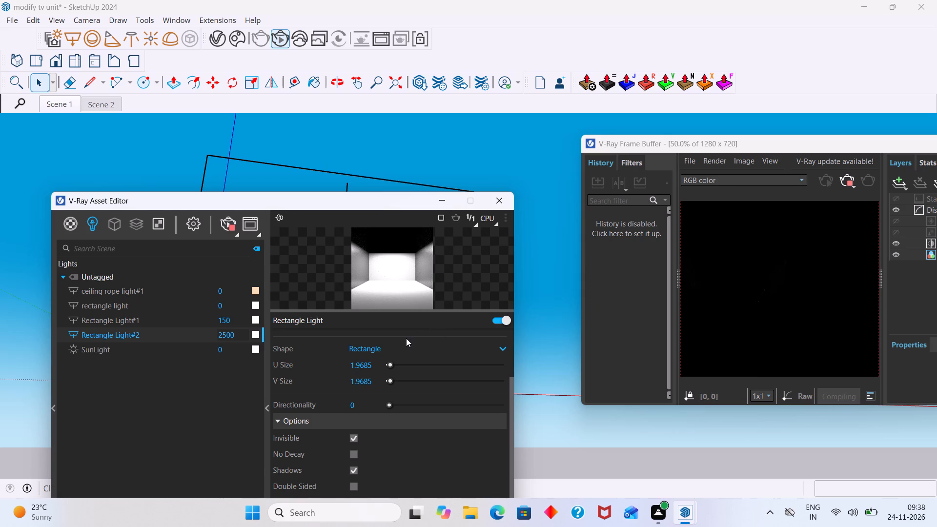
pyautogui.scroll(-1, 744, 284)
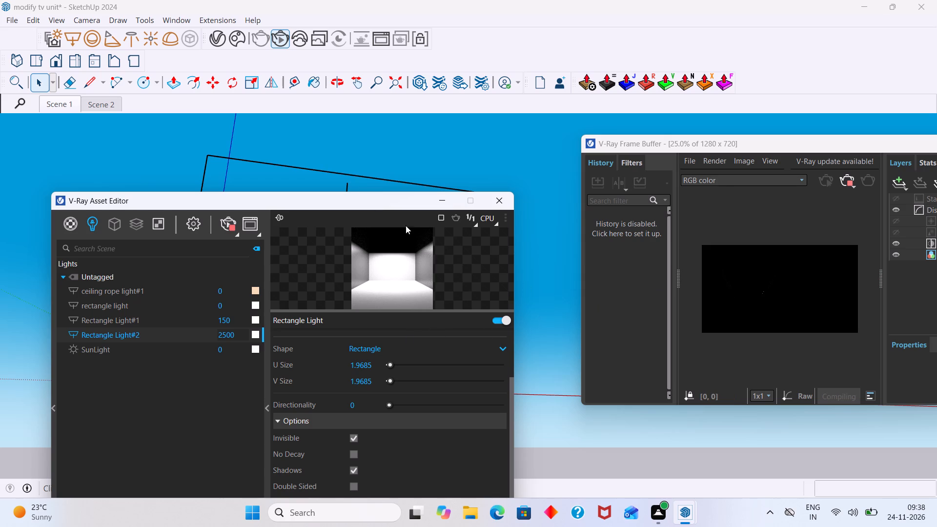
pyautogui.scroll(-1, 346, 182)
pyautogui.moveTo(346, 180); pyautogui.dragTo(339, 204, button='middle')
pyautogui.moveTo(355, 204); pyautogui.dragTo(201, 316)
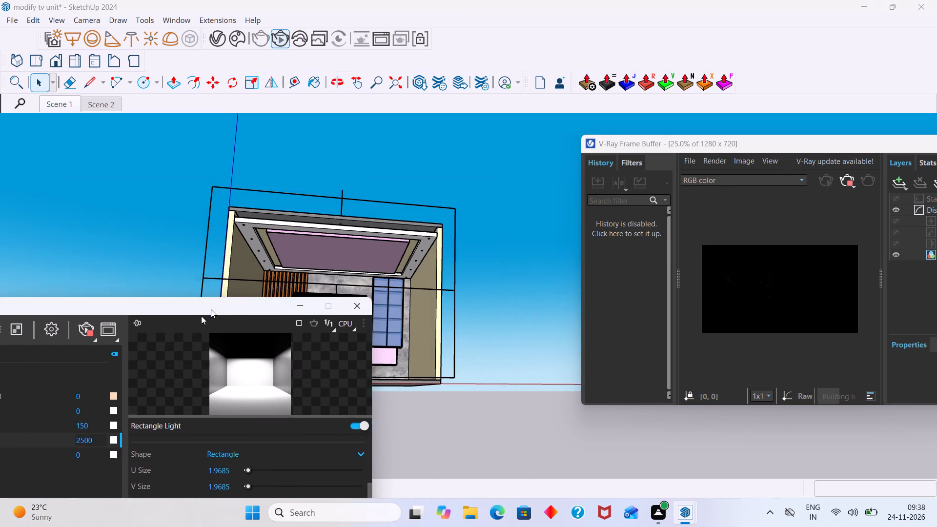
pyautogui.moveTo(201, 316); pyautogui.dragTo(167, 344)
pyautogui.moveTo(391, 270); pyautogui.dragTo(386, 252, button='middle')
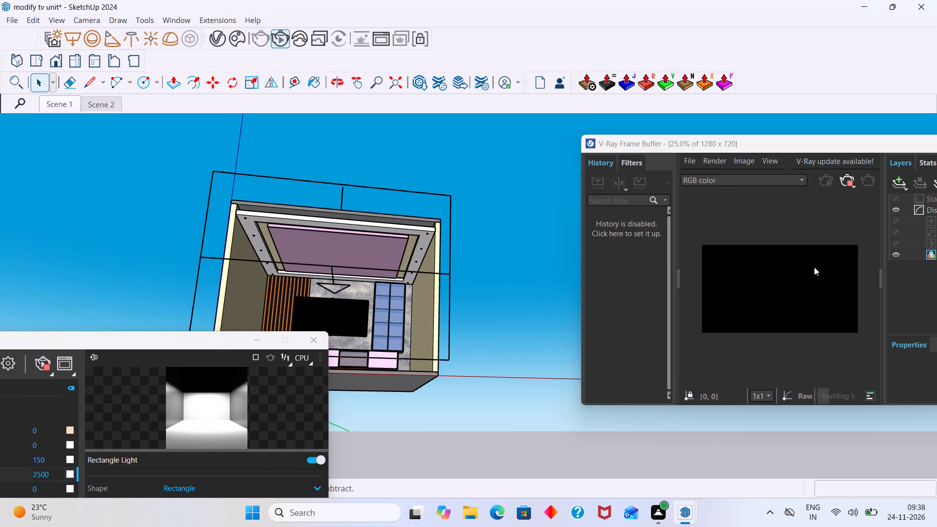
pyautogui.scroll(2, 757, 293)
pyautogui.scroll(-2, 757, 291)
pyautogui.scroll(3, 760, 292)
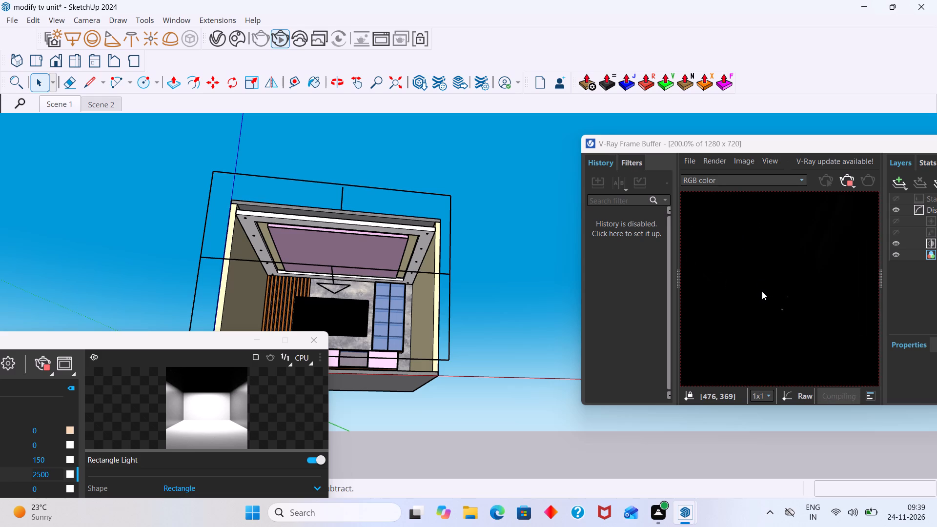
pyautogui.scroll(-1, 763, 291)
pyautogui.scroll(2, 763, 291)
pyautogui.moveTo(770, 286); pyautogui.dragTo(805, 234, button='middle')
pyautogui.scroll(2, 781, 267)
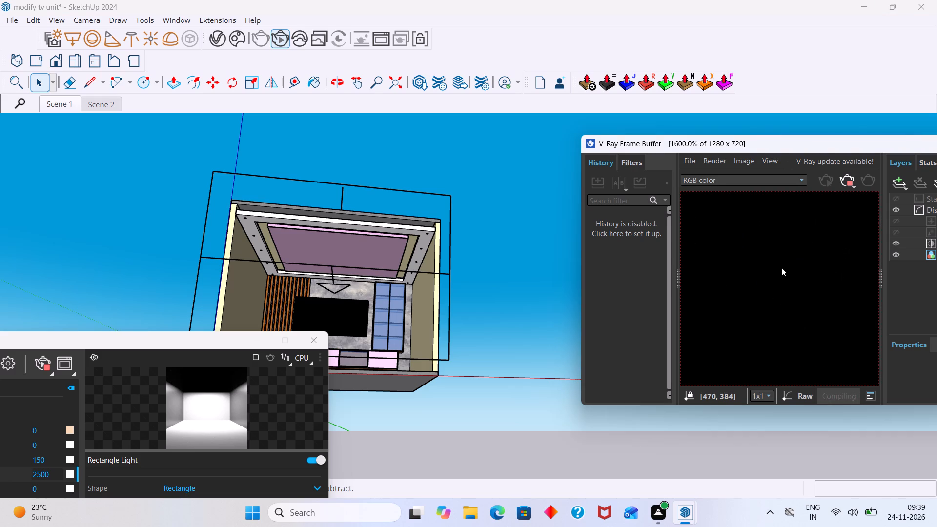
pyautogui.moveTo(739, 288); pyautogui.dragTo(693, 310, button='middle')
pyautogui.scroll(-5, 759, 294)
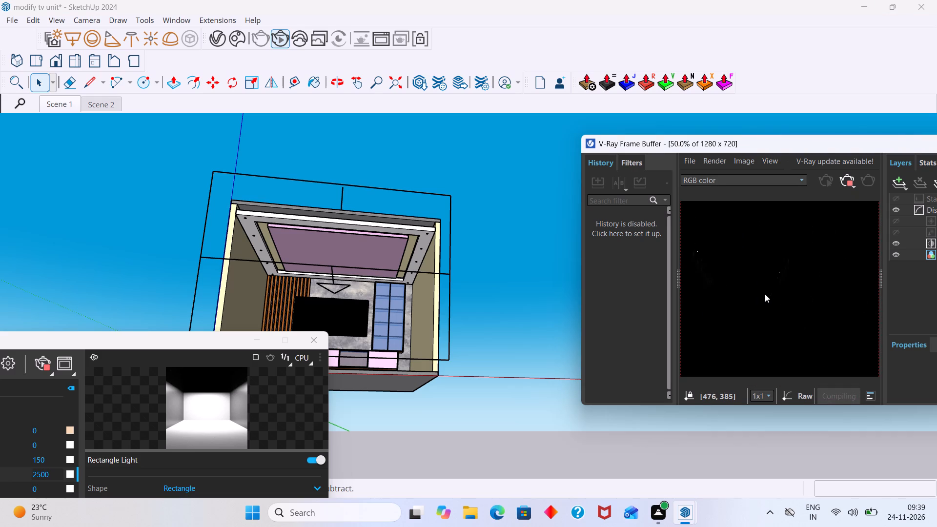
pyautogui.moveTo(764, 294); pyautogui.dragTo(825, 320, button='middle')
pyautogui.scroll(2, 746, 272)
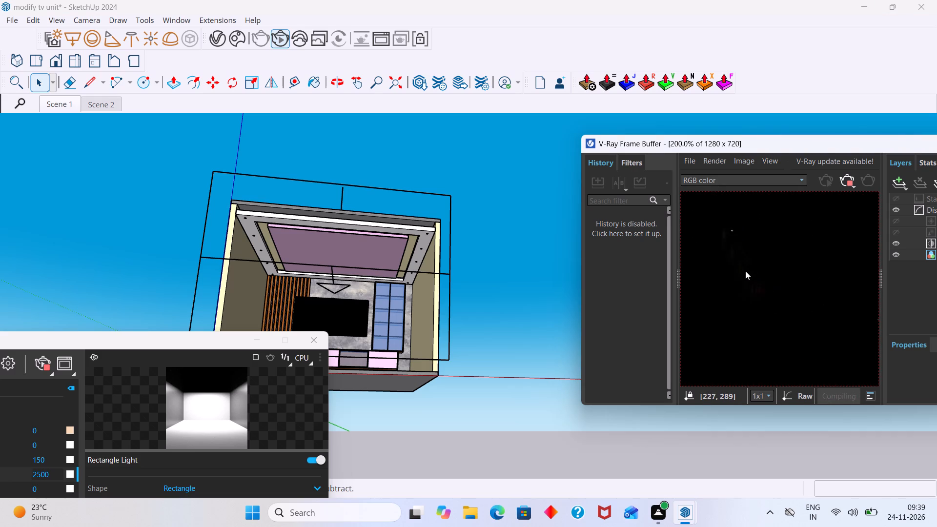
pyautogui.moveTo(745, 273); pyautogui.dragTo(792, 383, button='middle')
pyautogui.scroll(-2, 782, 344)
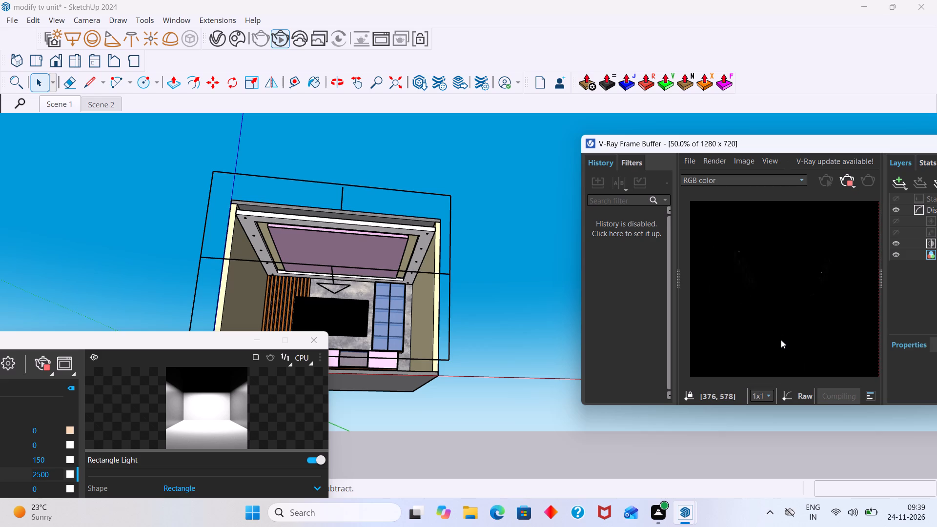
pyautogui.scroll(1, 773, 324)
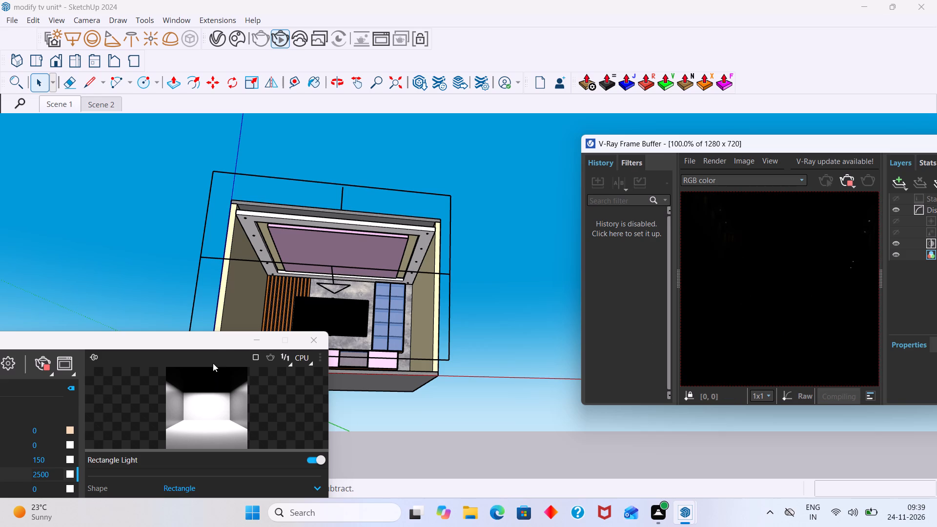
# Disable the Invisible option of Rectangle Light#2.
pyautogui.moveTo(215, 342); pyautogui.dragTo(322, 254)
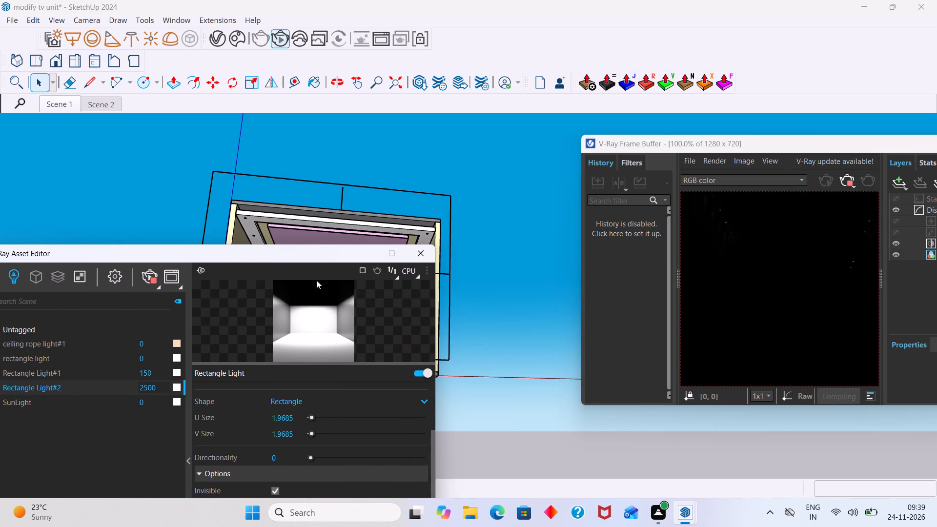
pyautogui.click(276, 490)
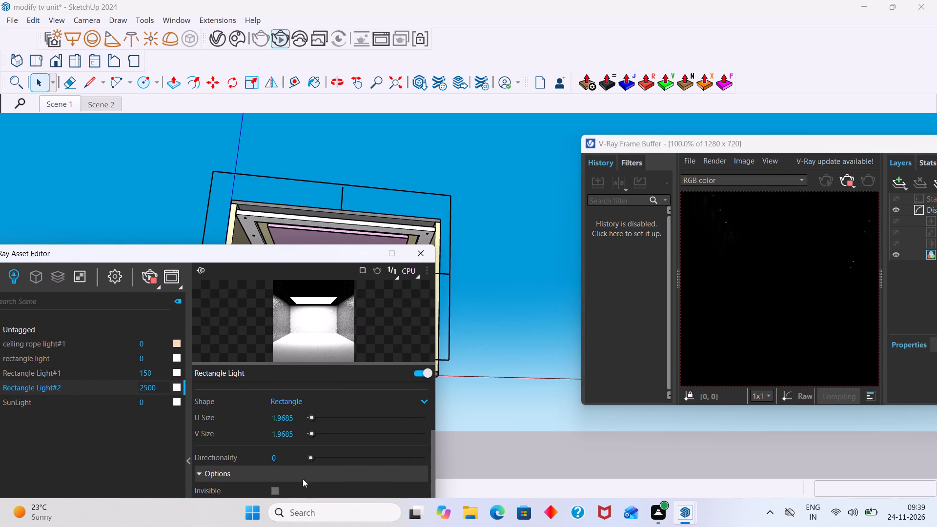
# Examine both spotlight rows in the interactive render with the light sources shown.
pyautogui.moveTo(796, 282); pyautogui.dragTo(727, 335, button='middle')
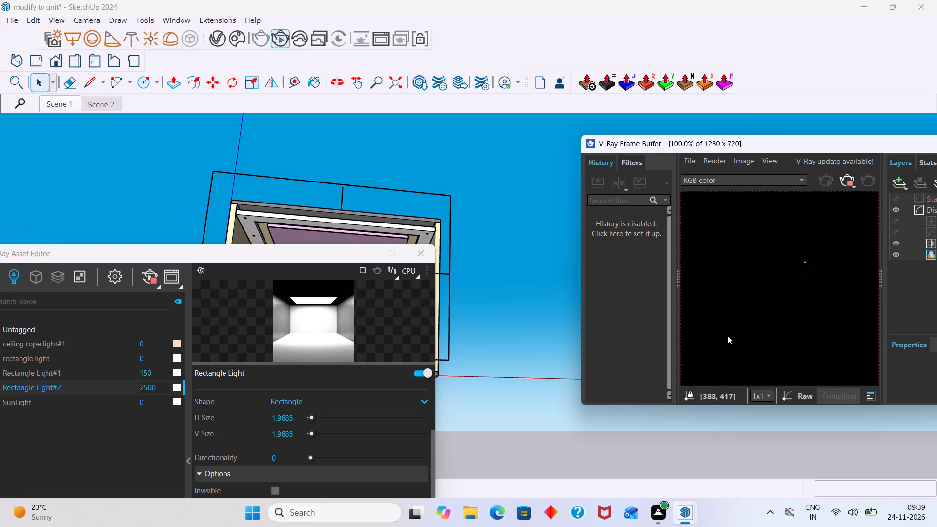
pyautogui.moveTo(727, 335); pyautogui.dragTo(727, 334, button='middle')
pyautogui.scroll(3, 805, 274)
pyautogui.scroll(-4, 801, 271)
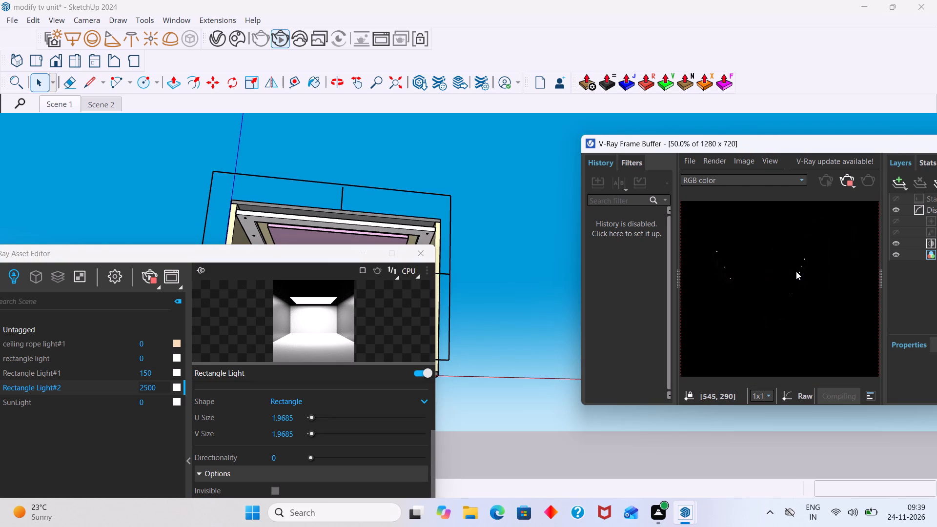
pyautogui.scroll(1, 729, 273)
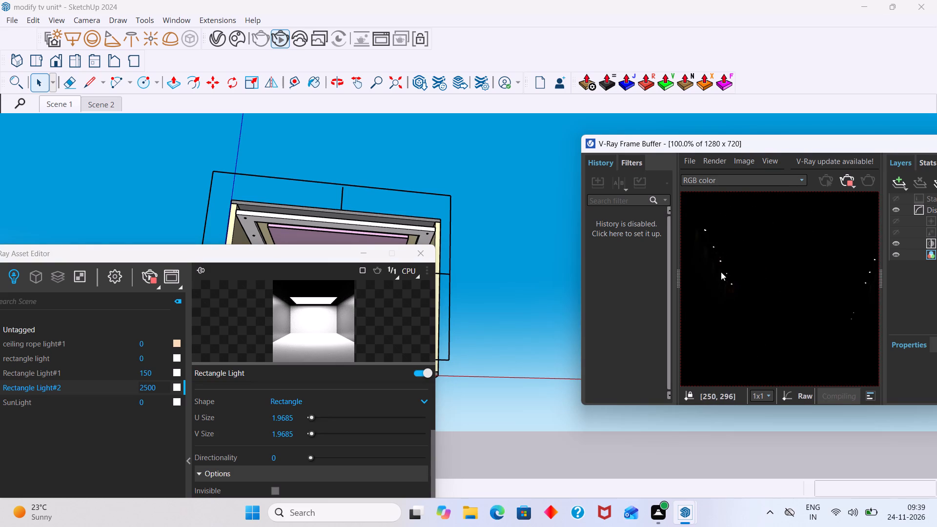
pyautogui.moveTo(717, 266); pyautogui.dragTo(729, 293, button='middle')
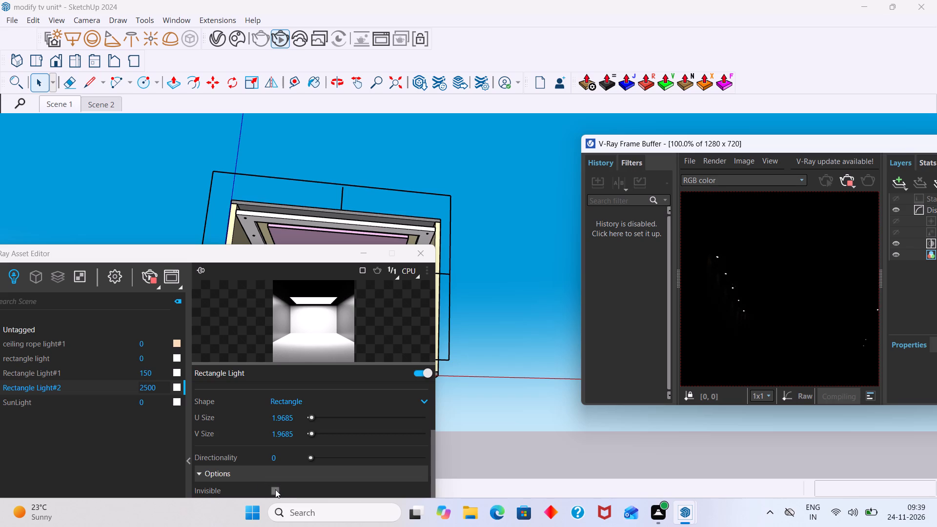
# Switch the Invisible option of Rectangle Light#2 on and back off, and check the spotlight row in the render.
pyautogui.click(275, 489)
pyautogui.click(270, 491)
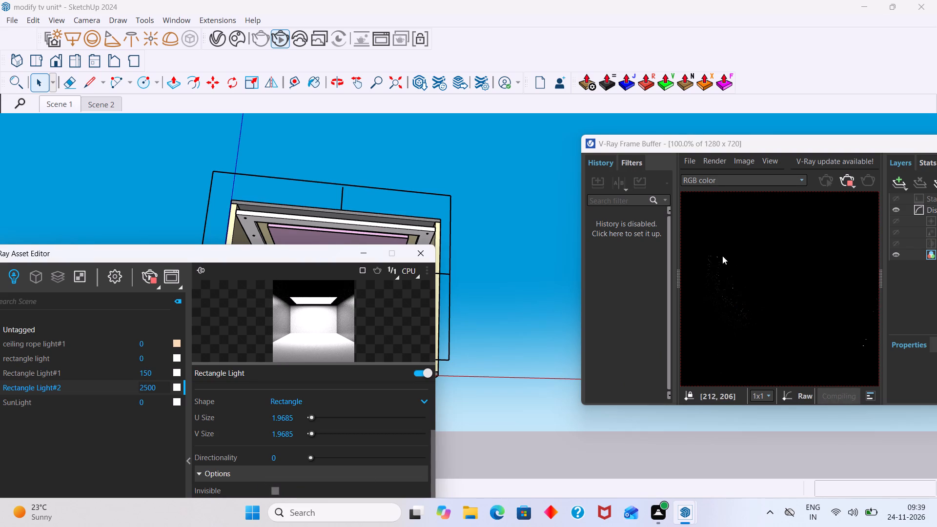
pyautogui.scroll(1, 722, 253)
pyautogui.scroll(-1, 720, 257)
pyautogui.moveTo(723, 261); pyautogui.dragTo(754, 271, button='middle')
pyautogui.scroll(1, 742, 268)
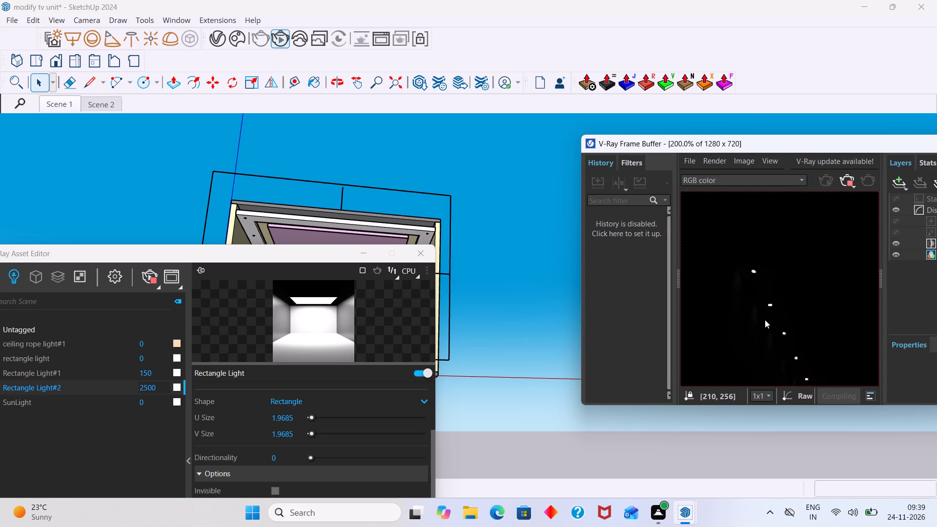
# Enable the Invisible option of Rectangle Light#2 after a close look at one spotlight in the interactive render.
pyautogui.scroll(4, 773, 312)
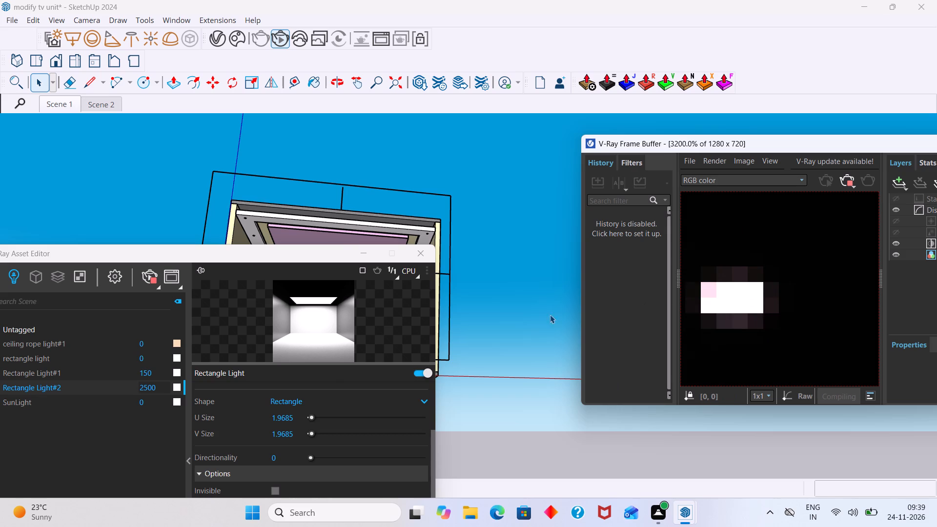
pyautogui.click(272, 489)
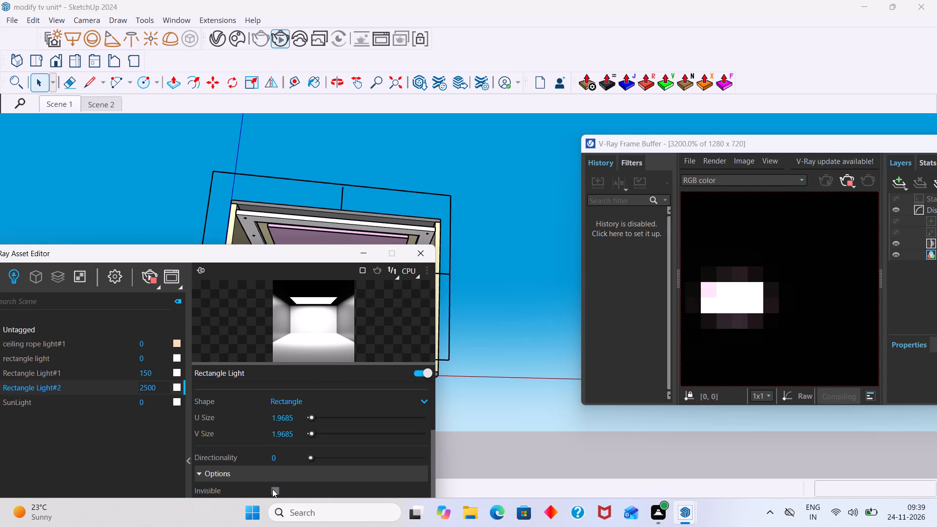
# Examine the spotlight rows and one spotlight up close in the interactive render with the light source hidden.
pyautogui.scroll(-4, 718, 345)
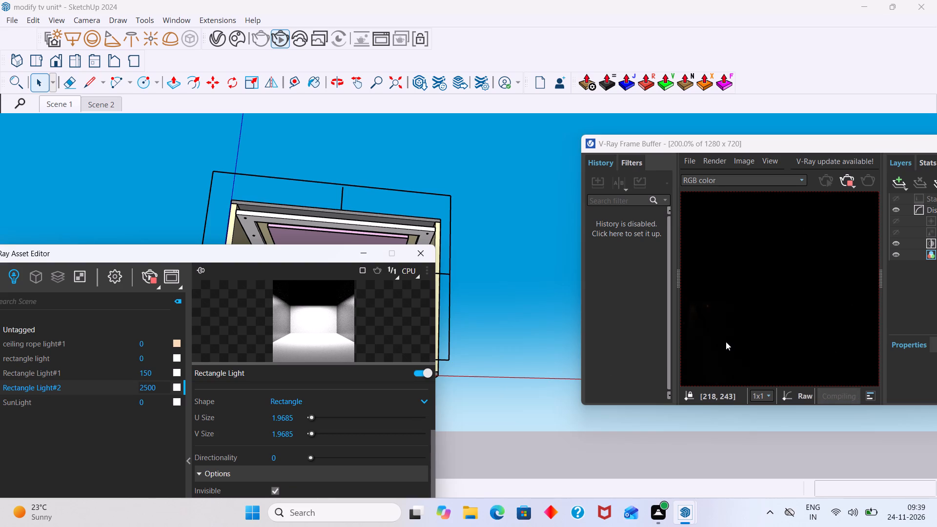
pyautogui.scroll(1, 727, 339)
pyautogui.scroll(-3, 727, 339)
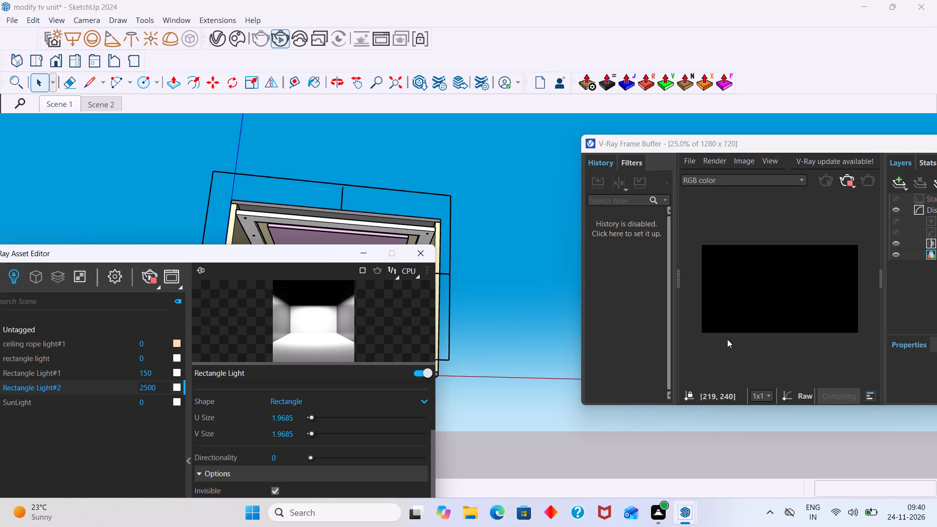
pyautogui.scroll(-2, 727, 339)
pyautogui.scroll(5, 750, 283)
pyautogui.moveTo(751, 283); pyautogui.dragTo(817, 280, button='middle')
pyautogui.scroll(-3, 777, 282)
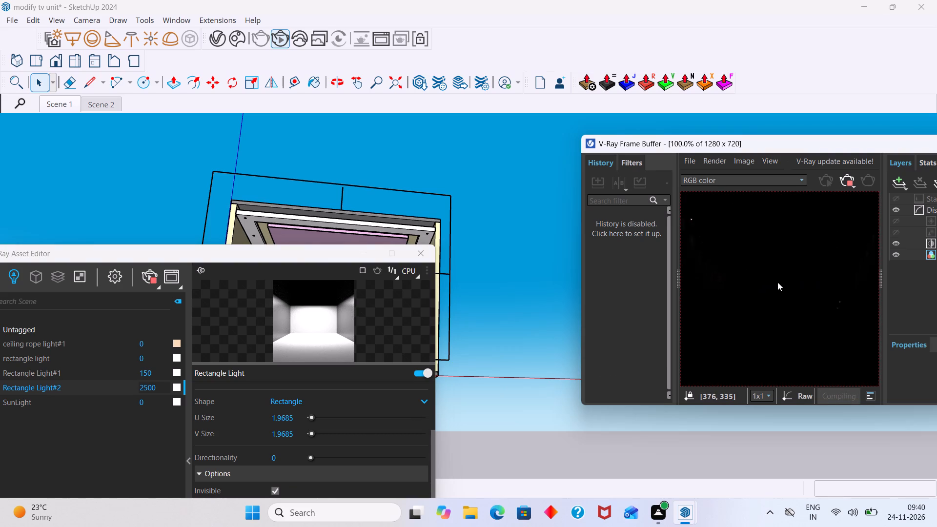
pyautogui.scroll(-1, 754, 289)
pyautogui.scroll(1, 729, 291)
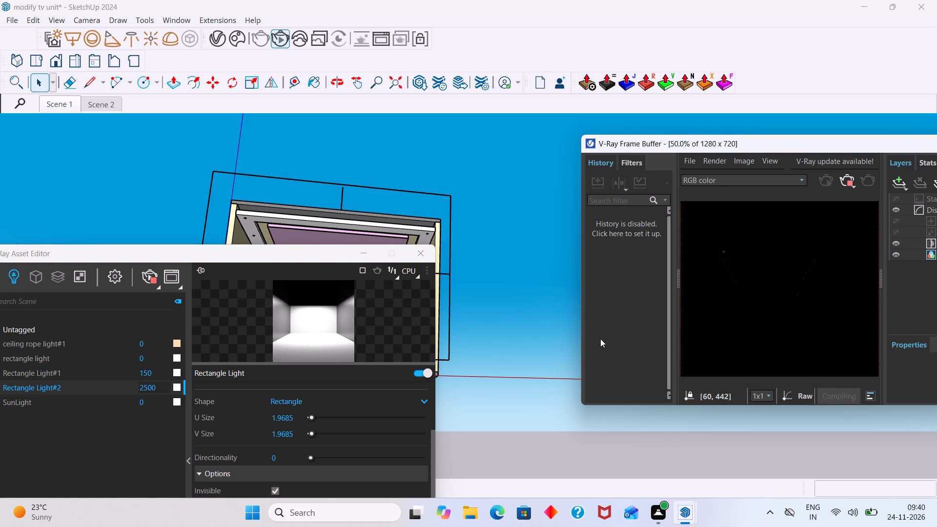
pyautogui.scroll(2, 722, 243)
pyautogui.scroll(2, 738, 292)
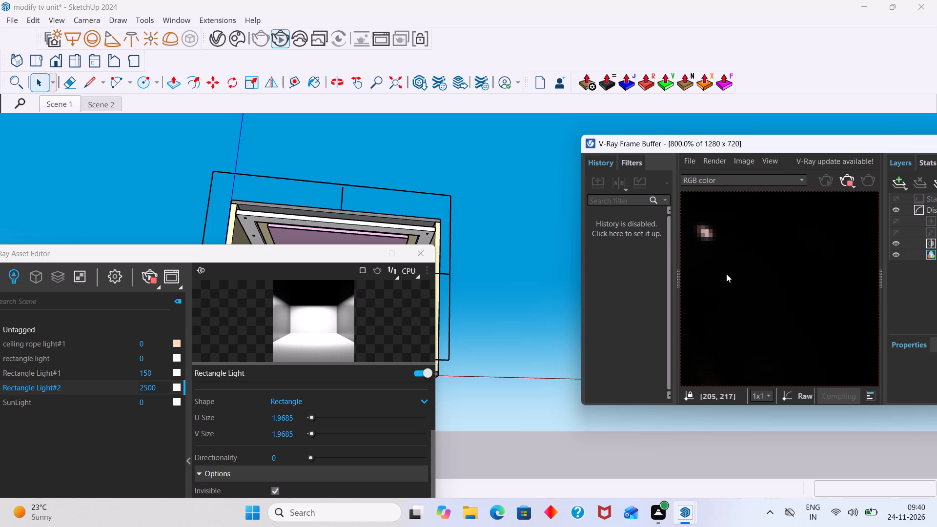
pyautogui.moveTo(724, 272); pyautogui.dragTo(763, 319, button='middle')
pyautogui.scroll(2, 741, 281)
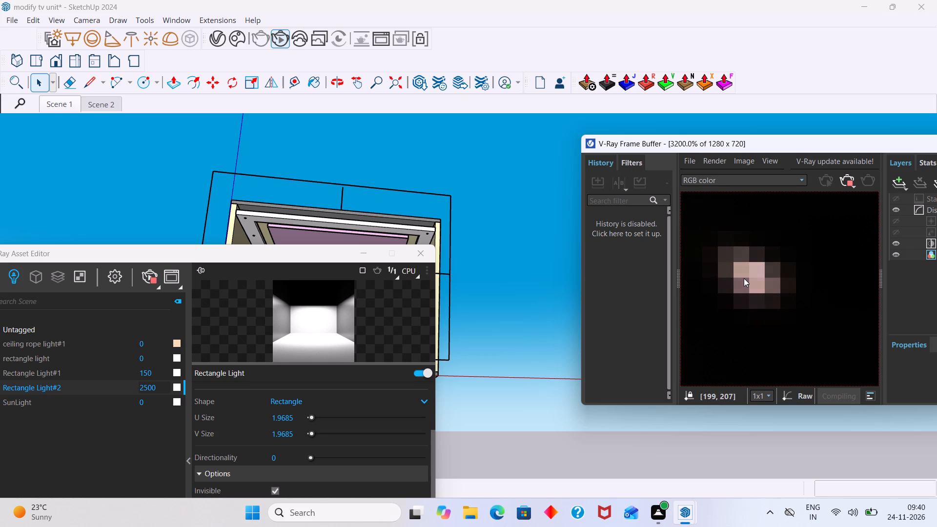
# Disable the Invisible option of Rectangle Light#2, check the render, and close the V-Ray Asset Editor.
pyautogui.click(276, 491)
pyautogui.scroll(-6, 738, 305)
pyautogui.scroll(2, 742, 304)
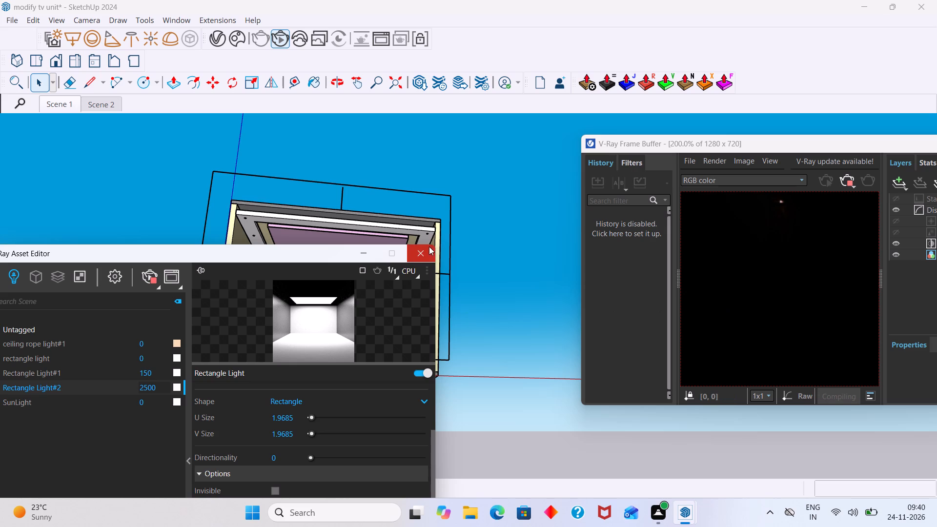
pyautogui.click(422, 252)
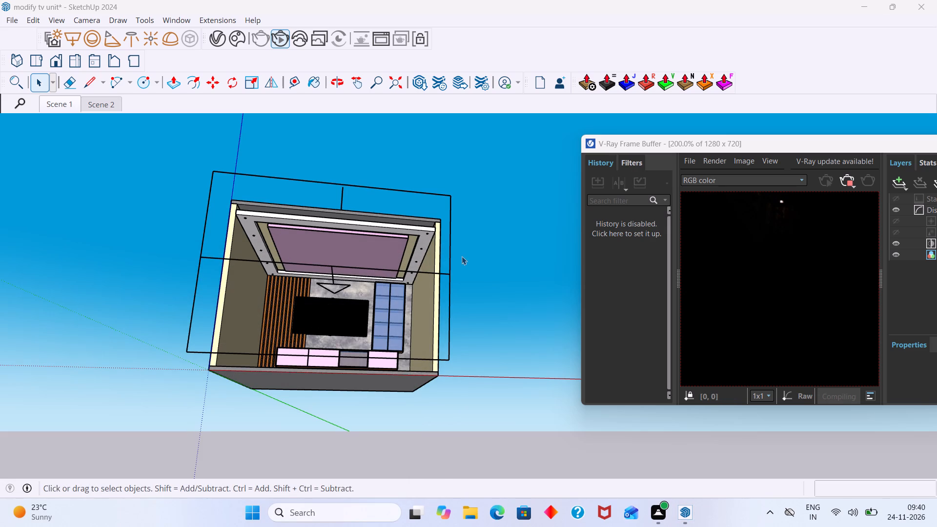
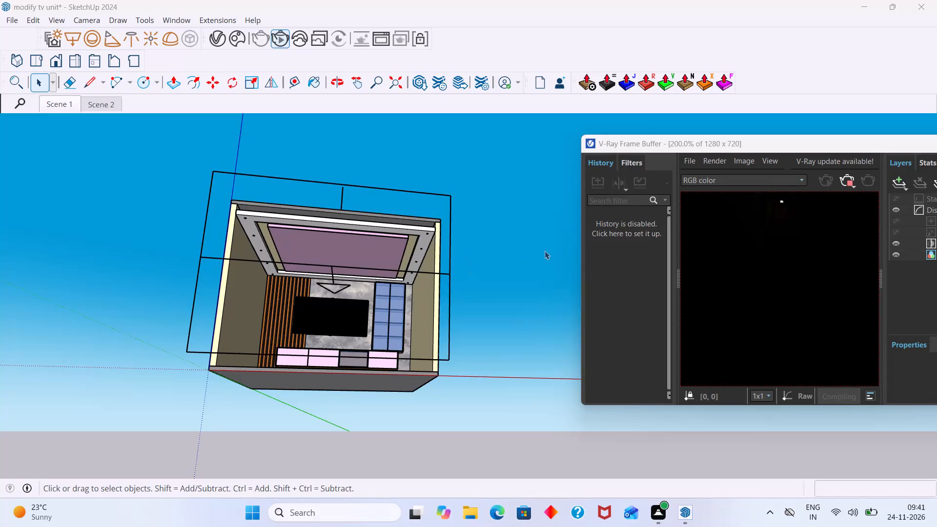
# Move the V-Ray Frame Buffer off the room model and close it.
pyautogui.scroll(-11, 547, 248)
pyautogui.moveTo(501, 257); pyautogui.dragTo(407, 424, button='middle')
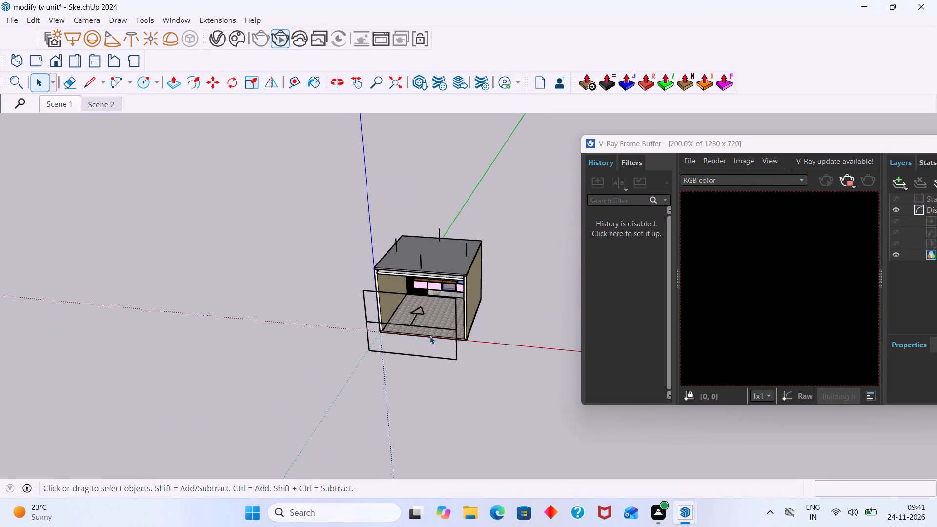
pyautogui.scroll(1, 425, 322)
pyautogui.moveTo(760, 141); pyautogui.dragTo(48, 163)
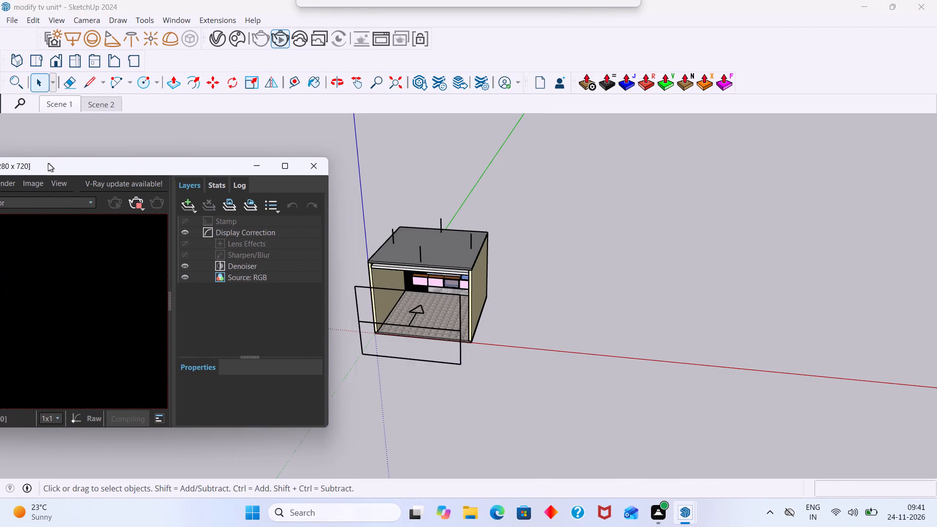
pyautogui.moveTo(48, 163); pyautogui.dragTo(560, 153)
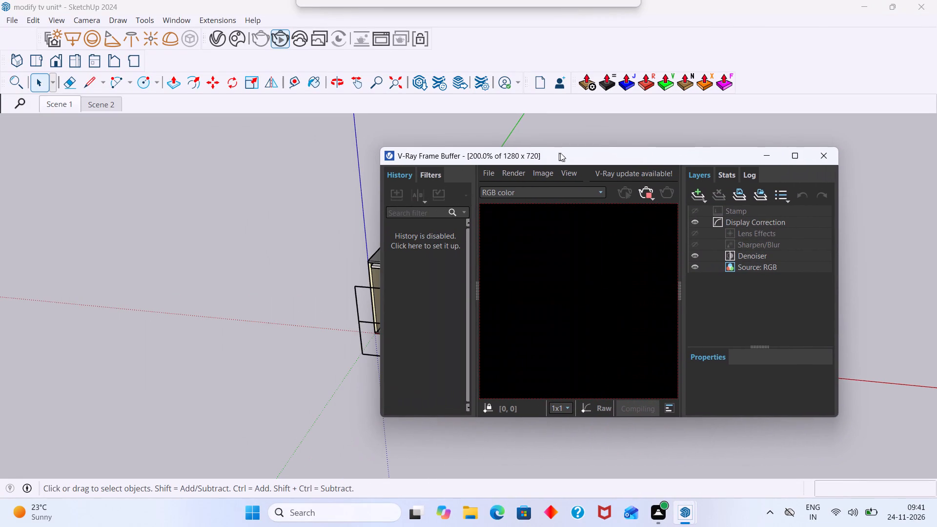
pyautogui.moveTo(560, 153); pyautogui.dragTo(559, 153)
pyautogui.click(835, 151)
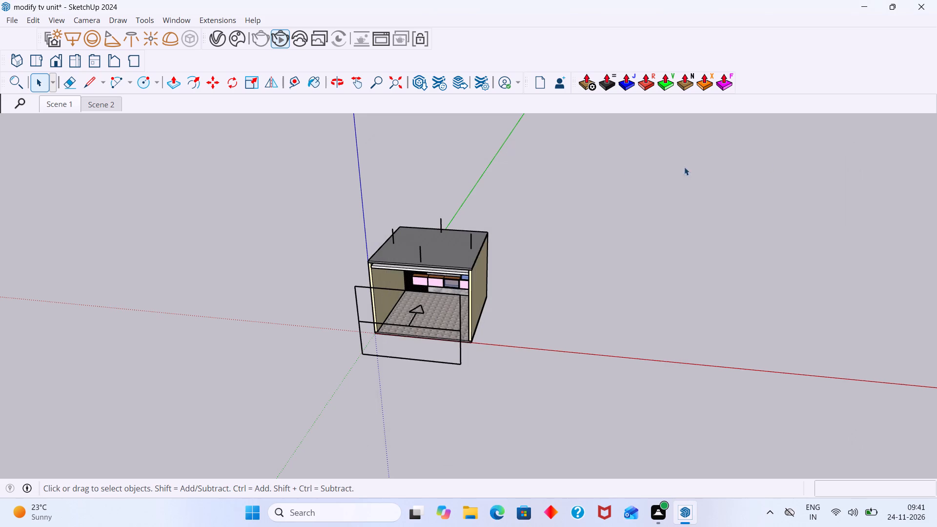
# Examine the ceiling spotlights up close and the room's false ceiling from below in the model.
pyautogui.scroll(5, 427, 272)
pyautogui.moveTo(423, 294); pyautogui.dragTo(422, 152, button='middle')
pyautogui.scroll(2, 353, 227)
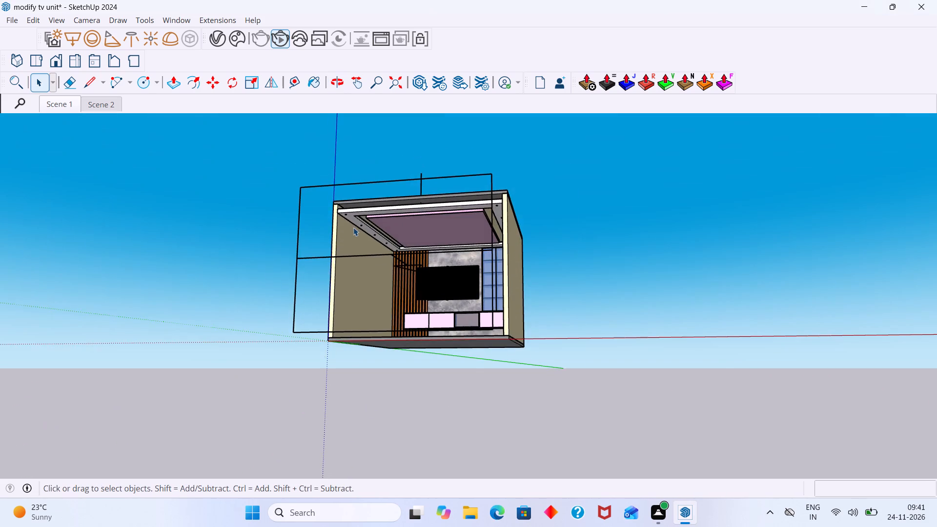
pyautogui.scroll(8, 353, 227)
pyautogui.scroll(20, 322, 202)
pyautogui.scroll(7, 322, 202)
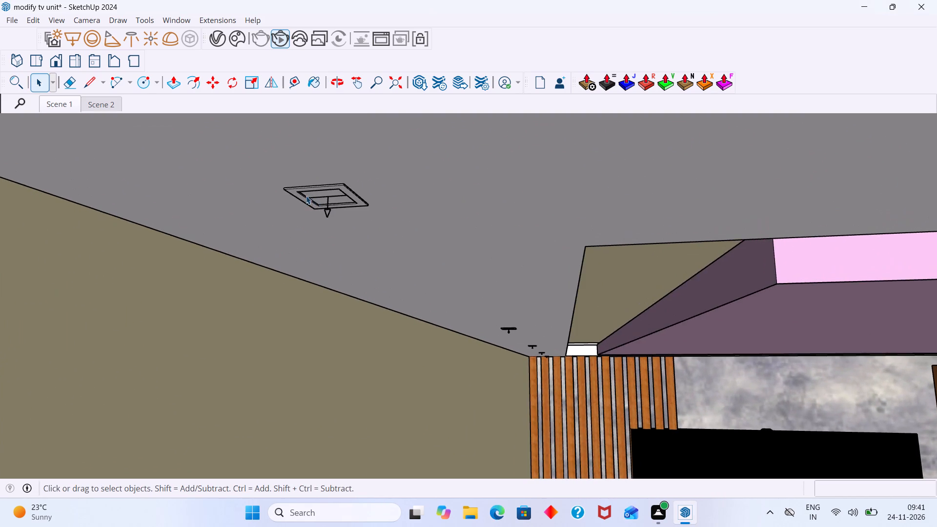
pyautogui.moveTo(295, 184); pyautogui.dragTo(252, 105, button='middle')
pyautogui.scroll(-20, 332, 241)
pyautogui.scroll(-5, 332, 241)
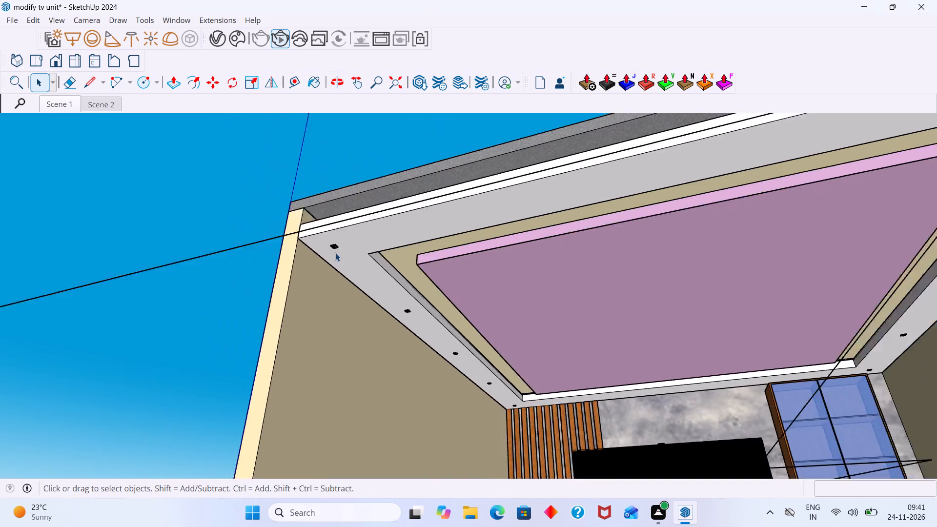
pyautogui.scroll(-2, 335, 253)
pyautogui.moveTo(366, 269); pyautogui.dragTo(433, 349, button='middle')
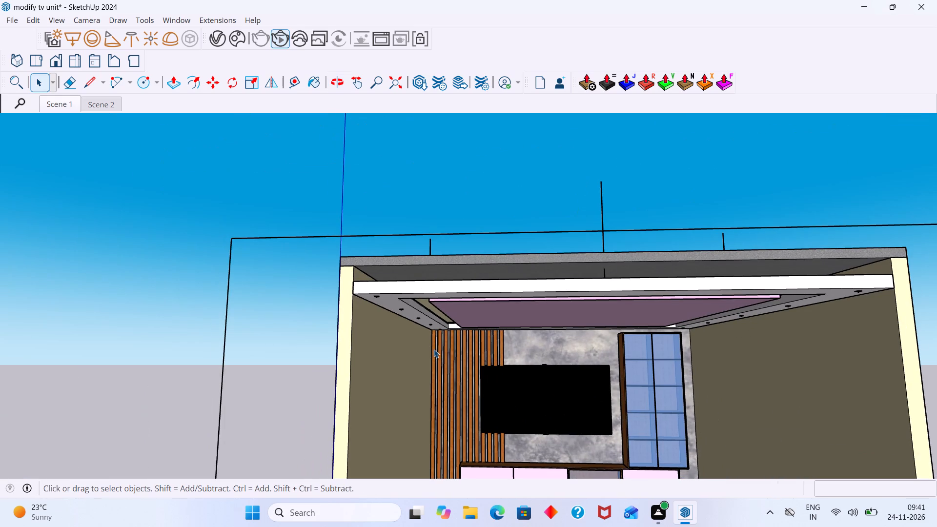
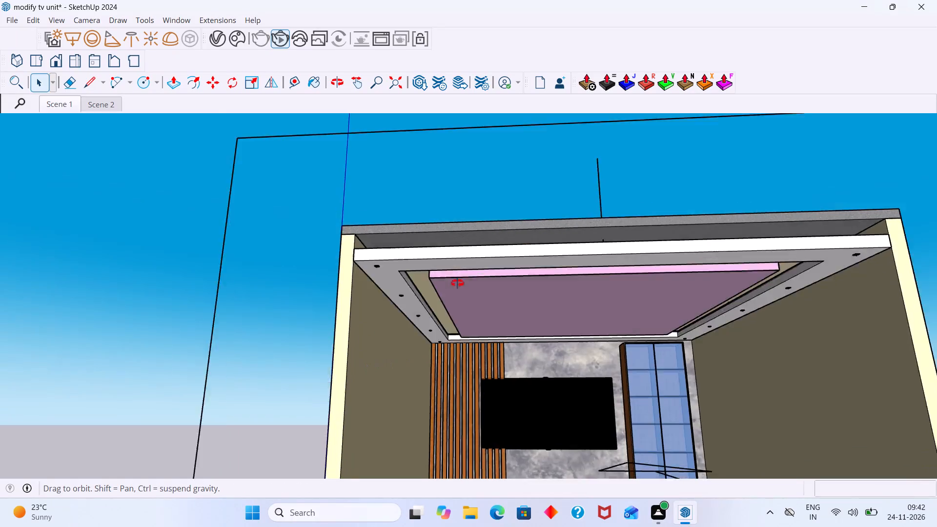
# Start an interactive render of the whole room seen from the front and inspect the ceiling spotlights in it.
pyautogui.moveTo(457, 283); pyautogui.dragTo(458, 251, button='middle')
pyautogui.moveTo(461, 250); pyautogui.dragTo(403, 170, button='middle')
pyautogui.scroll(-5, 403, 175)
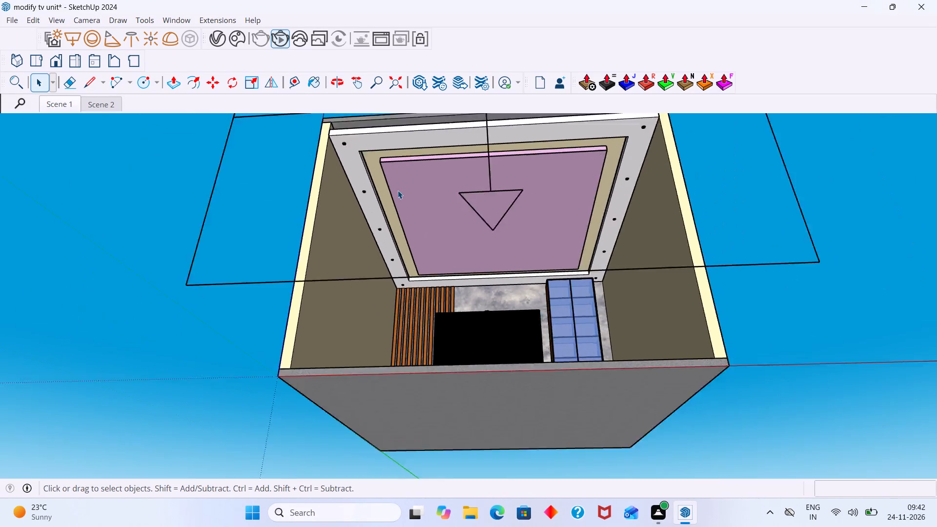
pyautogui.scroll(-4, 398, 190)
pyautogui.moveTo(403, 217); pyautogui.dragTo(408, 282, button='middle')
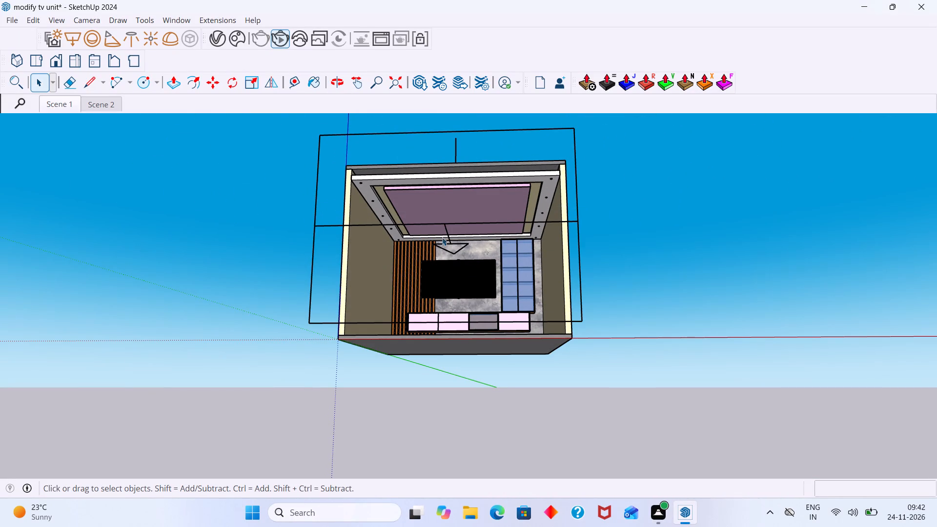
pyautogui.doubleClick(285, 37)
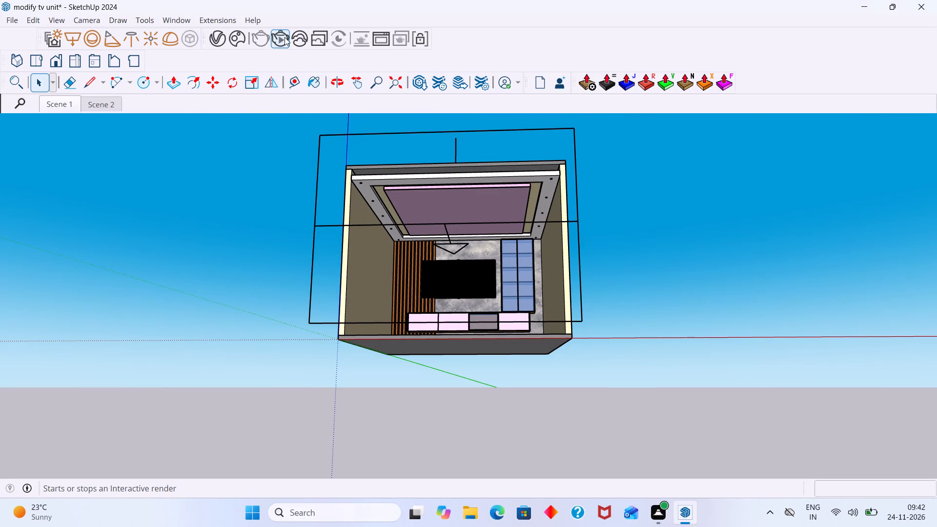
pyautogui.doubleClick(282, 40)
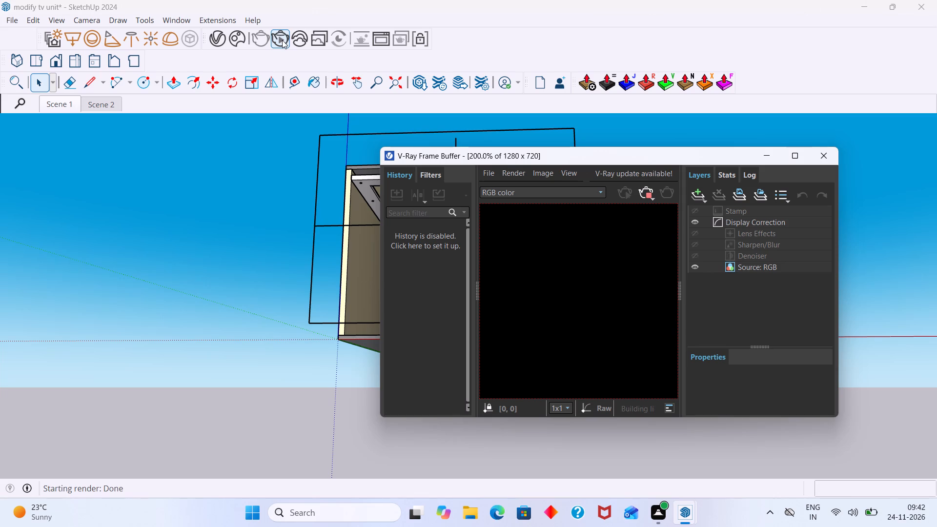
pyautogui.scroll(-2, 556, 274)
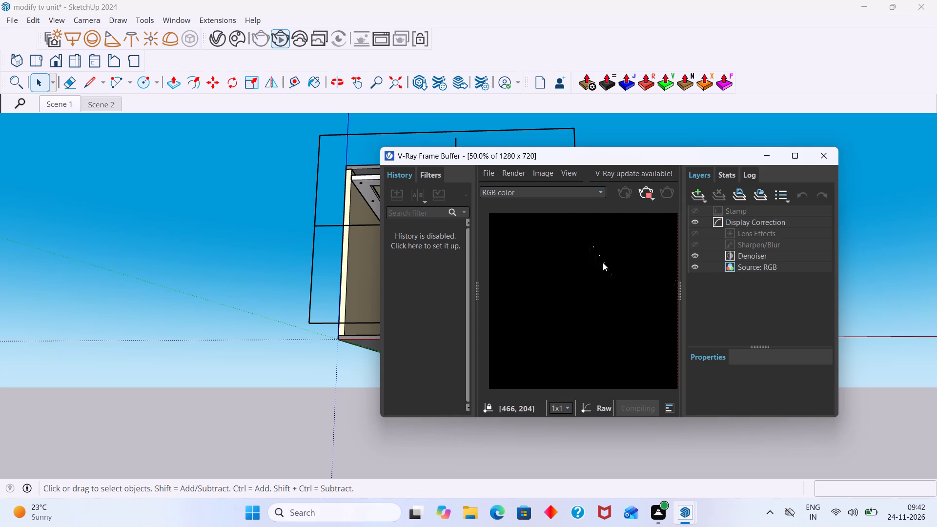
pyautogui.scroll(2, 602, 261)
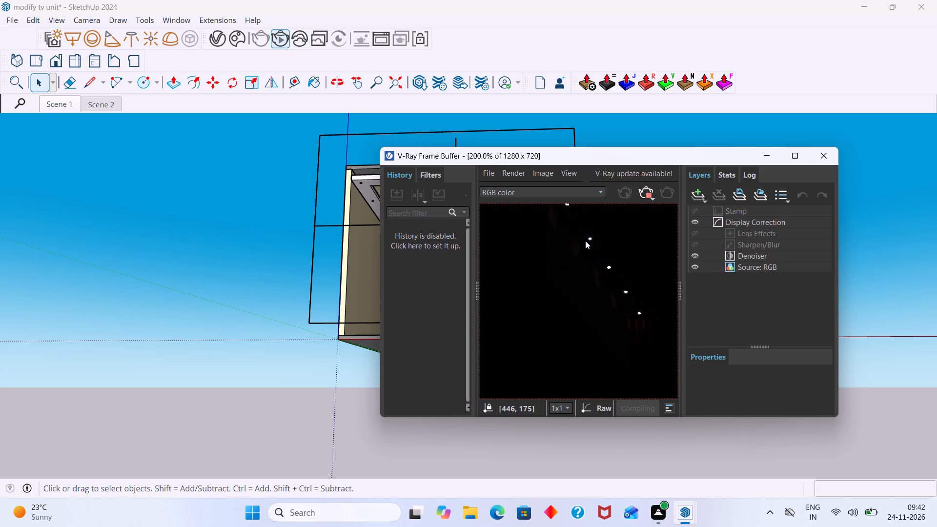
pyautogui.moveTo(597, 246); pyautogui.dragTo(585, 277, button='middle')
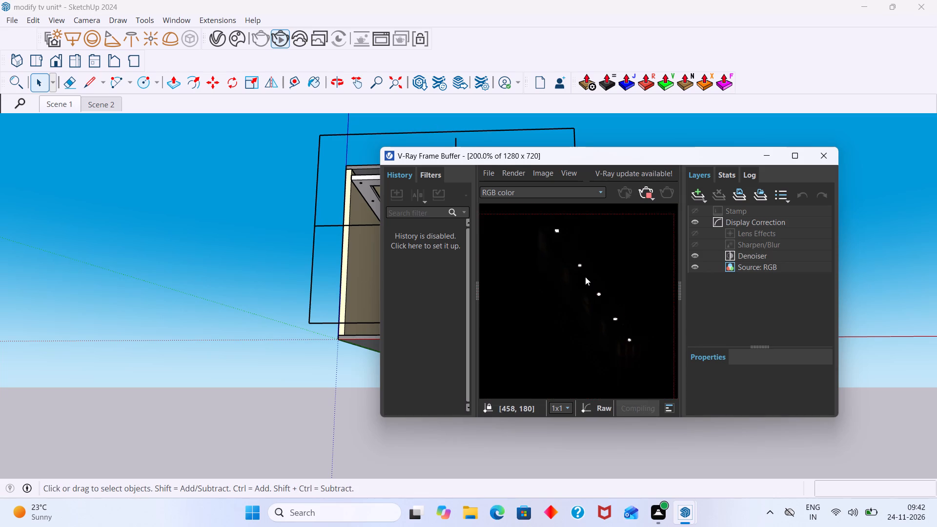
pyautogui.moveTo(585, 277); pyautogui.dragTo(584, 284, button='middle')
pyautogui.scroll(-2, 584, 282)
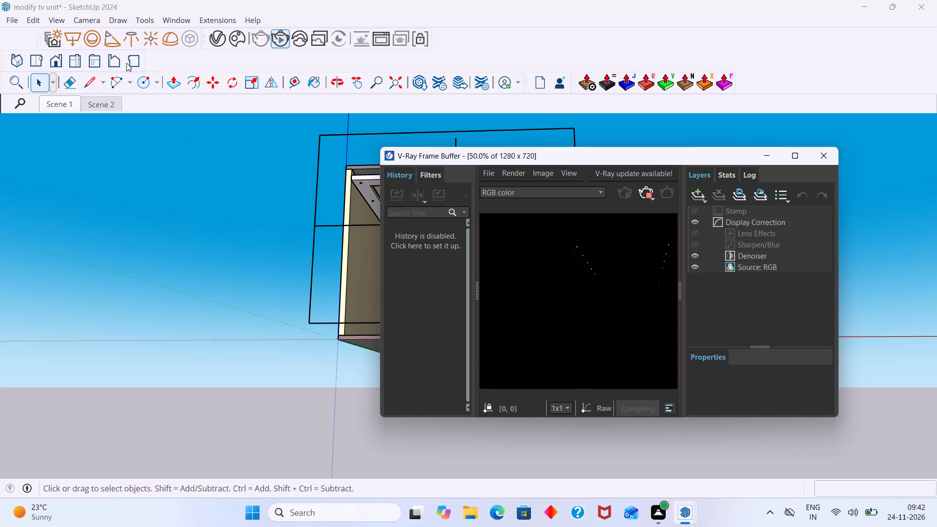
# Set the intensity of Rectangle Light#2 to 100 in the V-Ray Asset Editor and inspect the spotlights in the render.
pyautogui.click(216, 44)
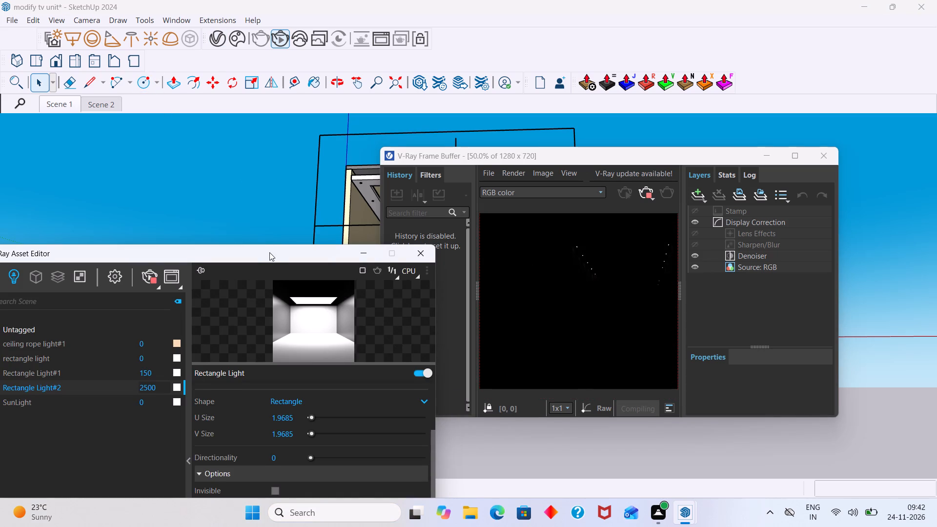
pyautogui.moveTo(269, 251); pyautogui.dragTo(286, 177)
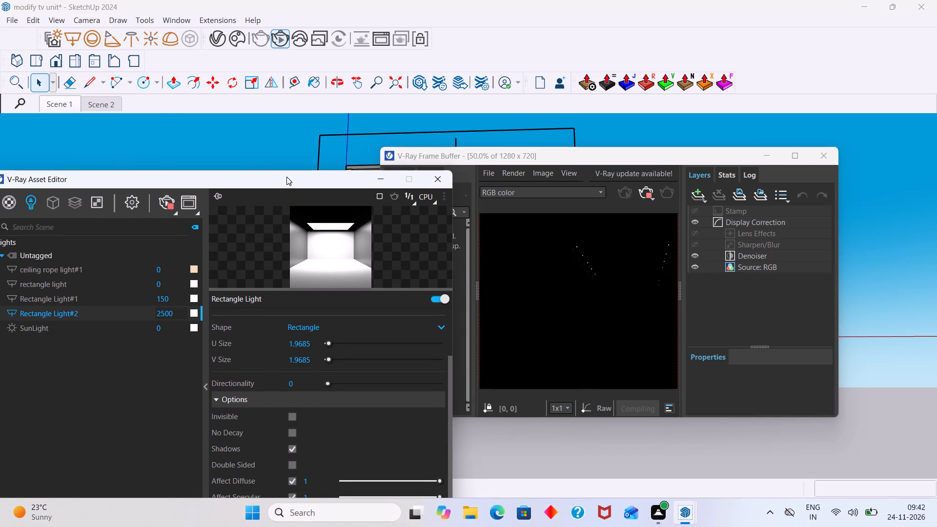
pyautogui.moveTo(286, 177); pyautogui.dragTo(311, 174)
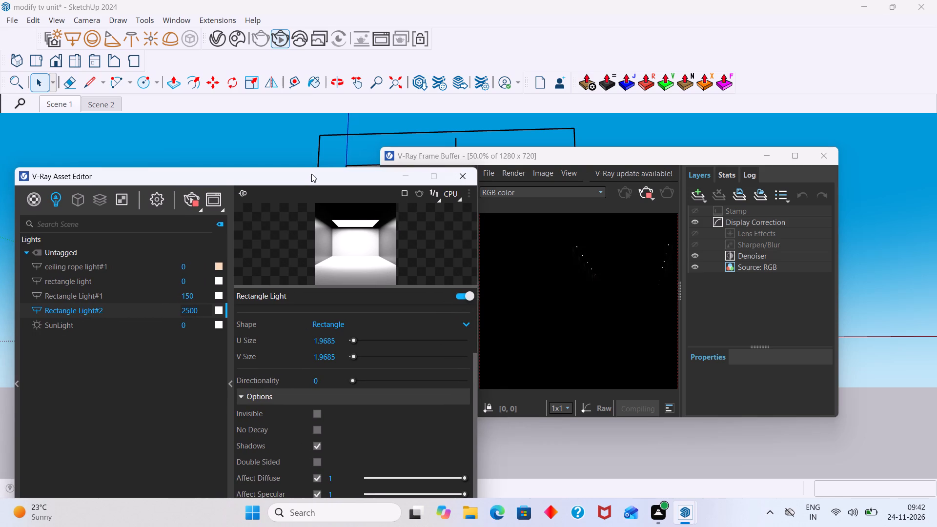
pyautogui.moveTo(311, 174); pyautogui.dragTo(311, 174)
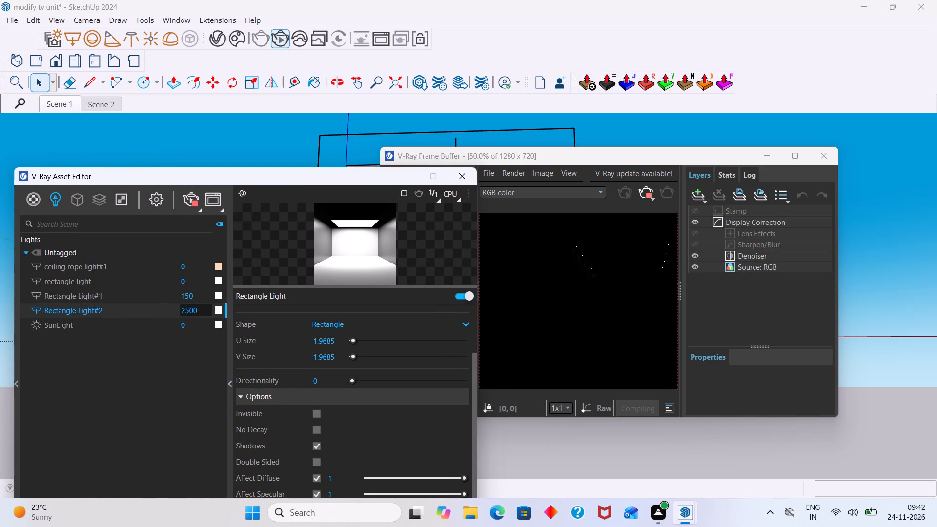
pyautogui.click(200, 308)
pyautogui.press('BackSpace')
pyautogui.press('BackSpace')
pyautogui.press('BackSpace')
pyautogui.press('BackSpace')
pyautogui.press('BackSpace')
pyautogui.press('BackSpace')
pyautogui.press('BackSpace')
pyautogui.press('BackSpace')
pyautogui.press('BackSpace')
pyautogui.press('BackSpace')
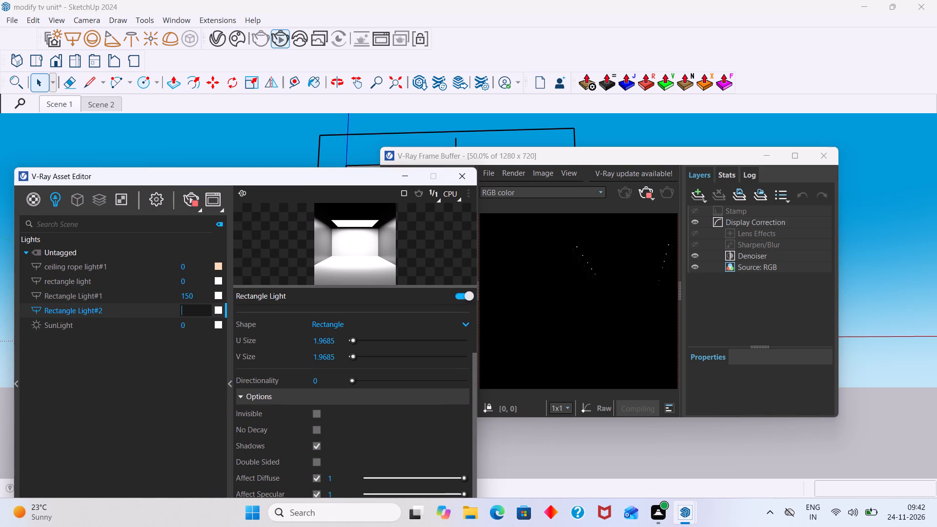
pyautogui.write('100')
pyautogui.press('Return')
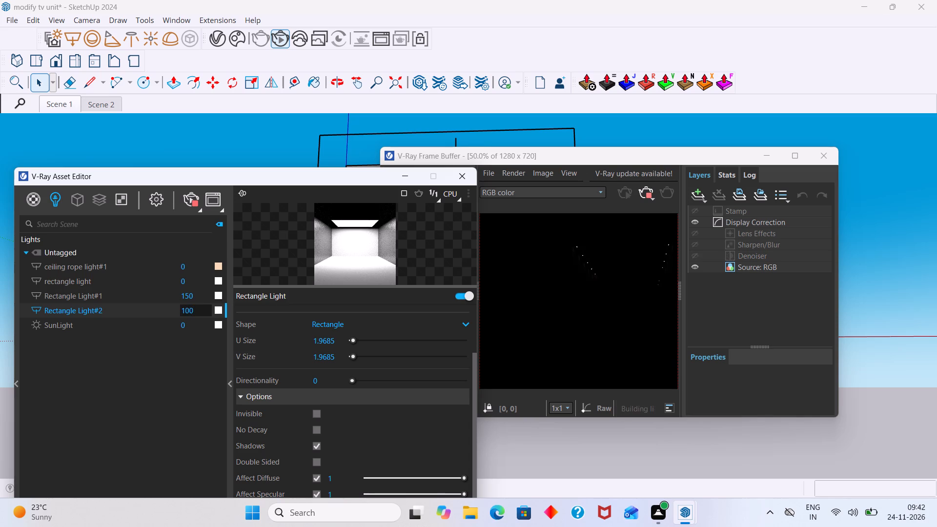
pyautogui.scroll(1, 584, 253)
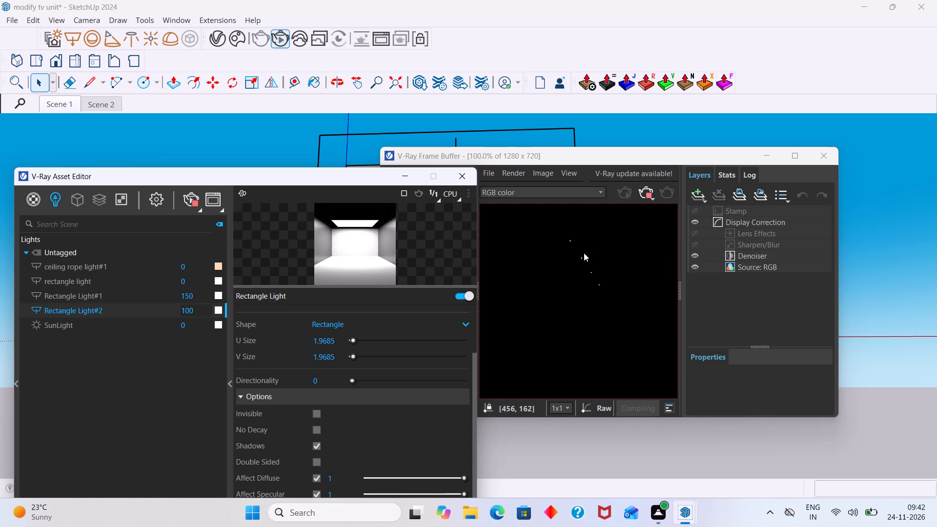
pyautogui.scroll(2, 582, 256)
pyautogui.moveTo(556, 229); pyautogui.dragTo(547, 274, button='middle')
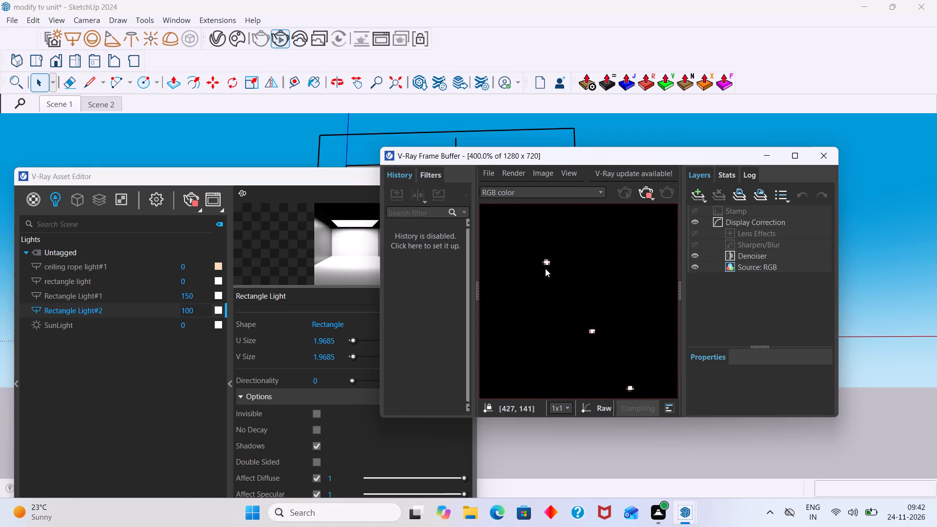
pyautogui.scroll(1, 544, 261)
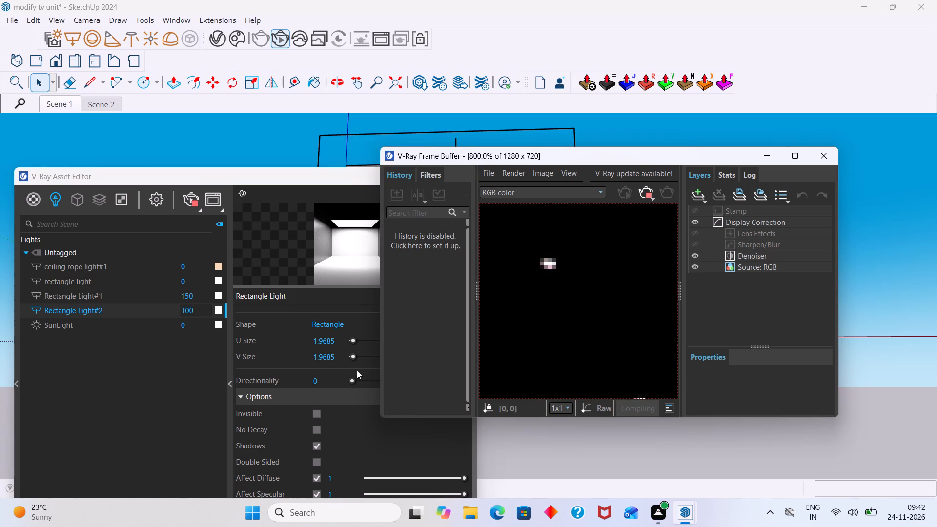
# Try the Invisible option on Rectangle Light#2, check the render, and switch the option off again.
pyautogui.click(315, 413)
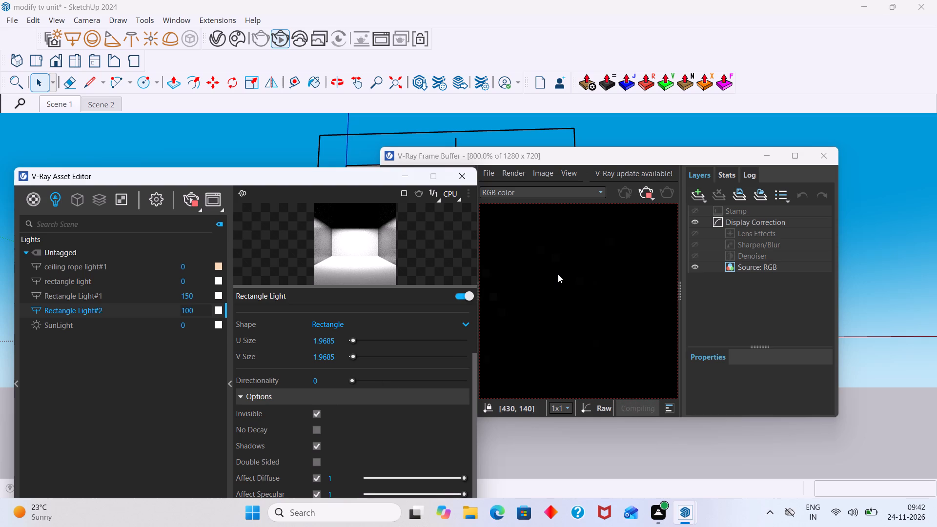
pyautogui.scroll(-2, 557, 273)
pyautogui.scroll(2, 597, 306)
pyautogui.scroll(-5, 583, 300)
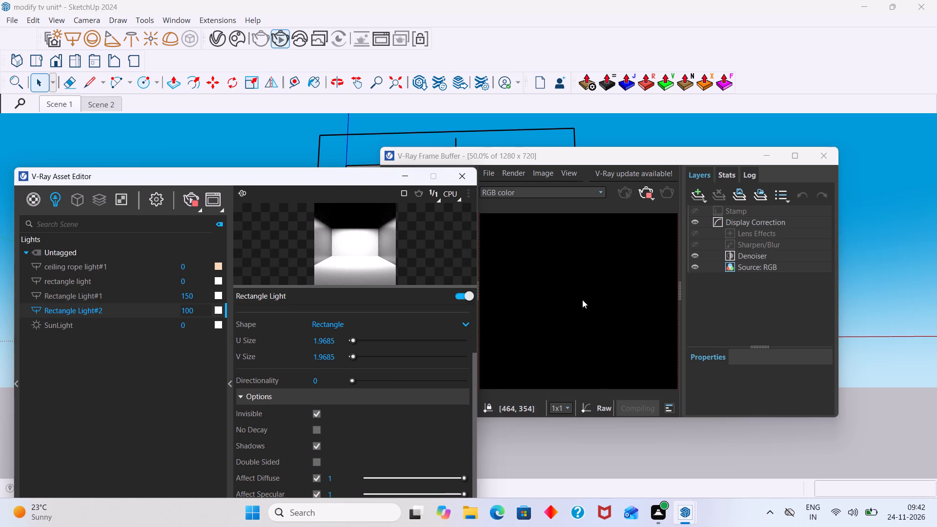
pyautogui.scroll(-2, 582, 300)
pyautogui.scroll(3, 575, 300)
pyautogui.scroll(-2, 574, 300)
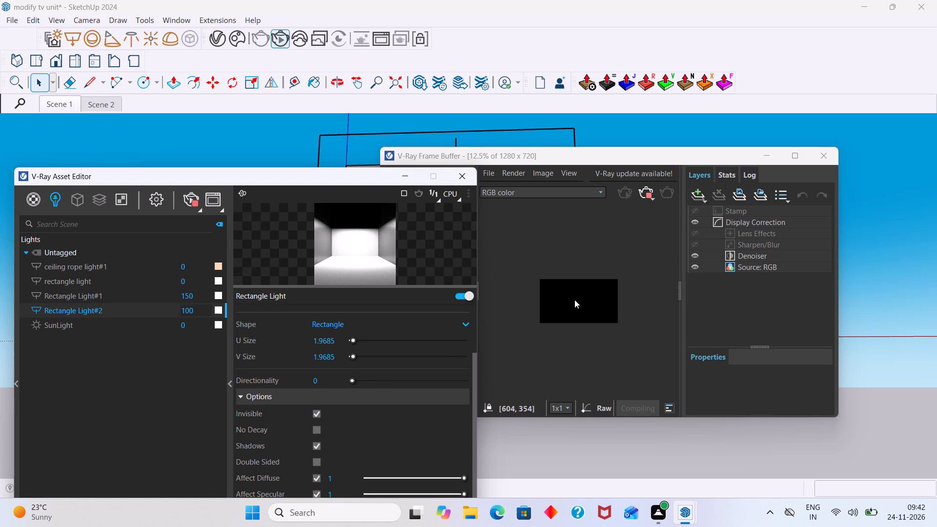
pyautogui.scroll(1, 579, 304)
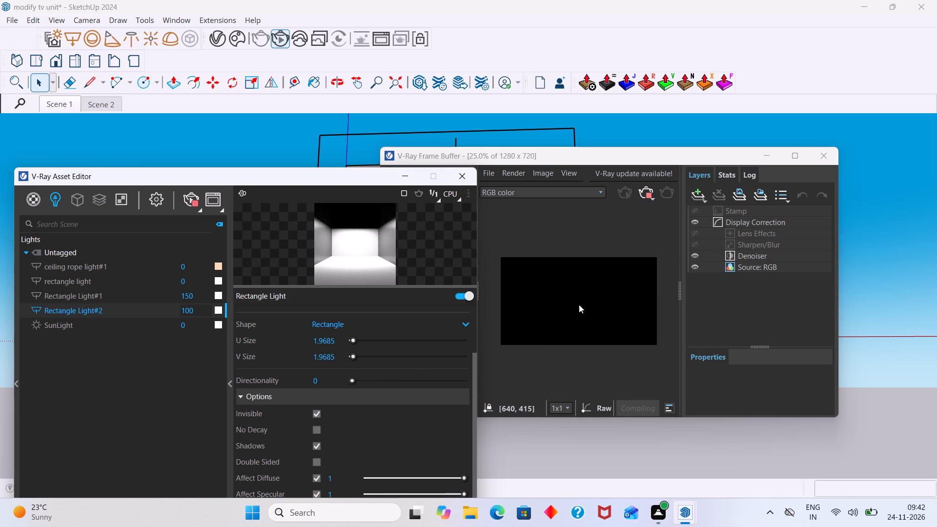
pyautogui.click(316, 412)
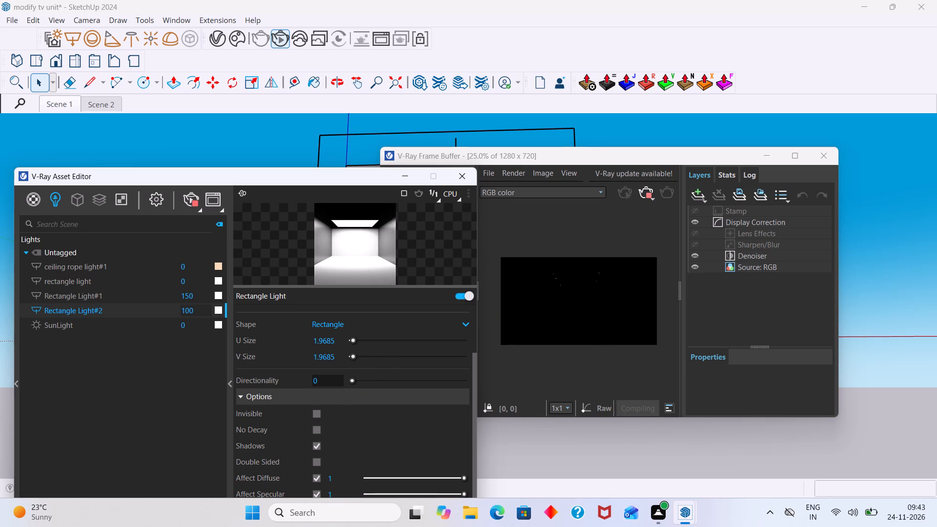
# Set the intensity of Rectangle Light#1 to 100.
pyautogui.scroll(-1, 360, 362)
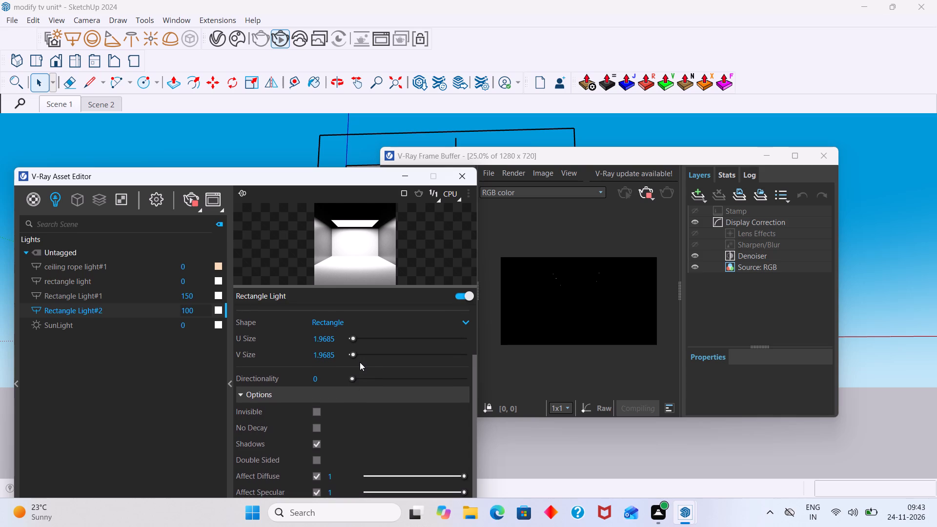
pyautogui.click(197, 295)
pyautogui.press('BackSpace')
pyautogui.press('BackSpace')
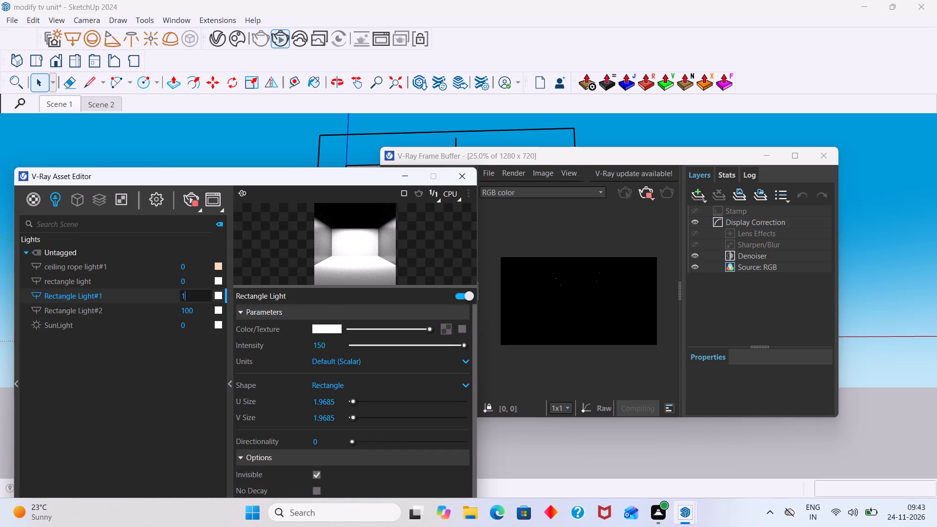
pyautogui.write('00')
pyautogui.press('Return')
# Restart the interactive render and move the V-Ray Frame Buffer aside to uncover the room model.
pyautogui.click(642, 191)
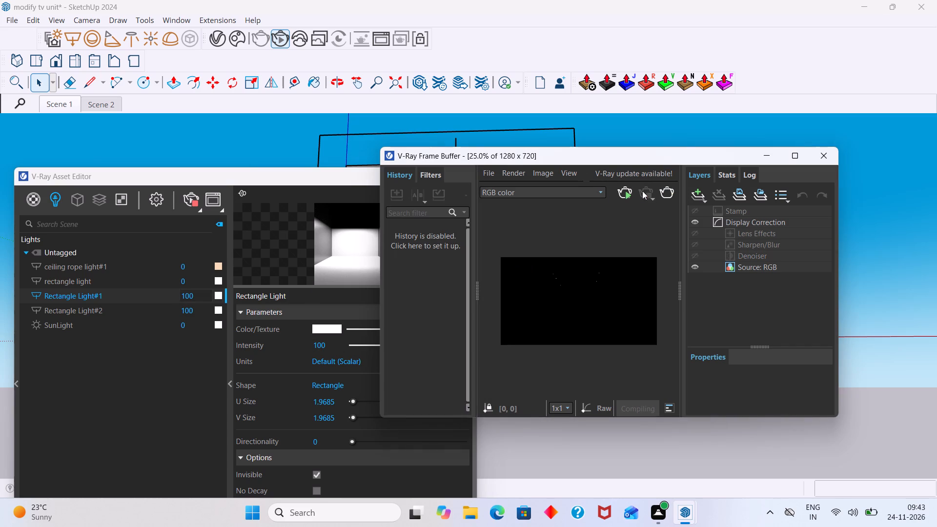
pyautogui.click(627, 193)
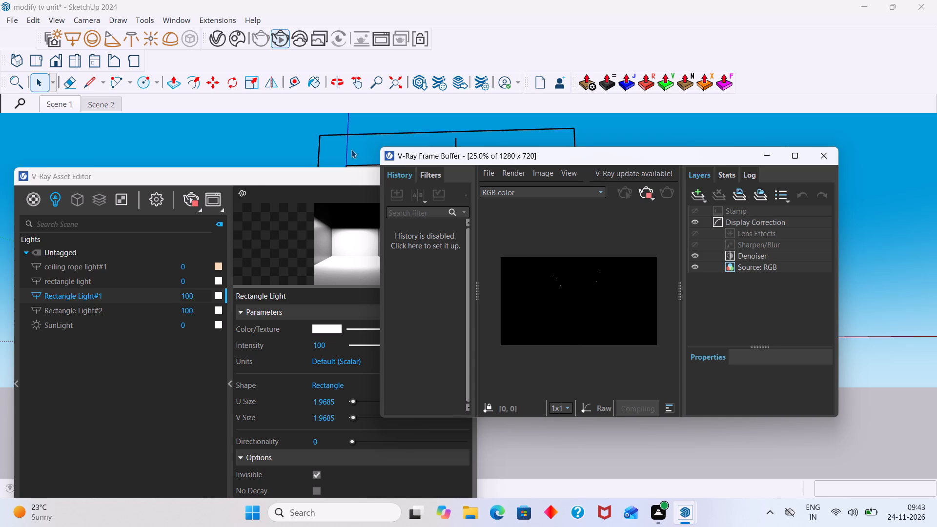
pyautogui.moveTo(351, 150); pyautogui.dragTo(362, 205, button='middle')
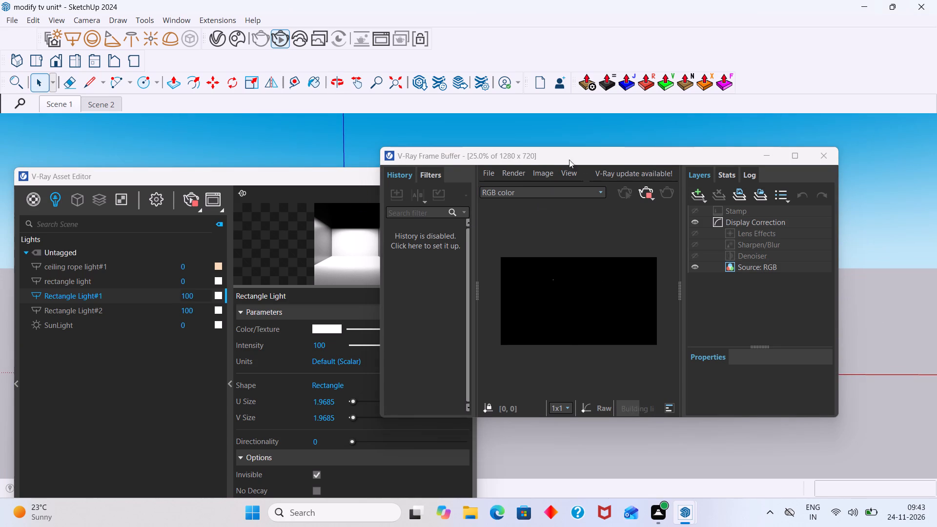
pyautogui.moveTo(572, 155); pyautogui.dragTo(761, 208)
pyautogui.scroll(-2, 557, 294)
pyautogui.moveTo(528, 332); pyautogui.dragTo(508, 298, button='middle')
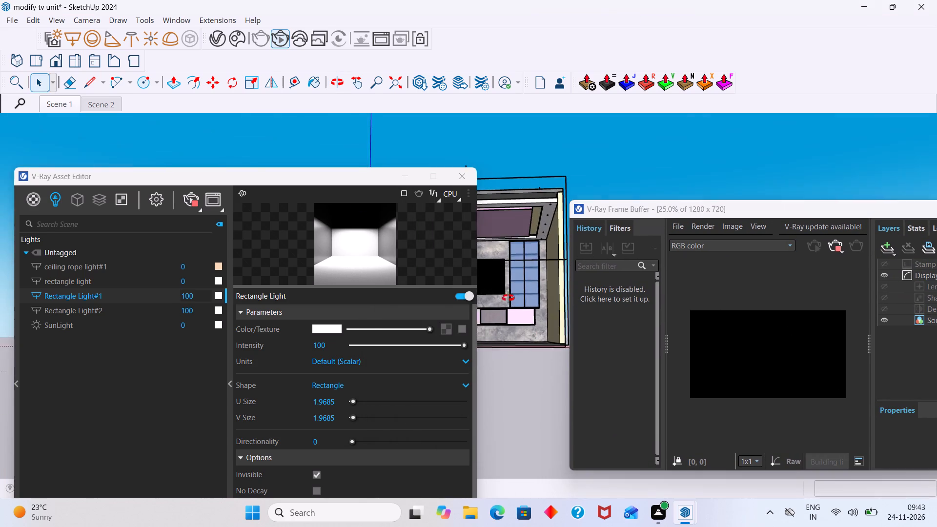
pyautogui.moveTo(508, 298); pyautogui.dragTo(505, 290, button='middle')
pyautogui.moveTo(755, 325); pyautogui.dragTo(698, 286, button='middle')
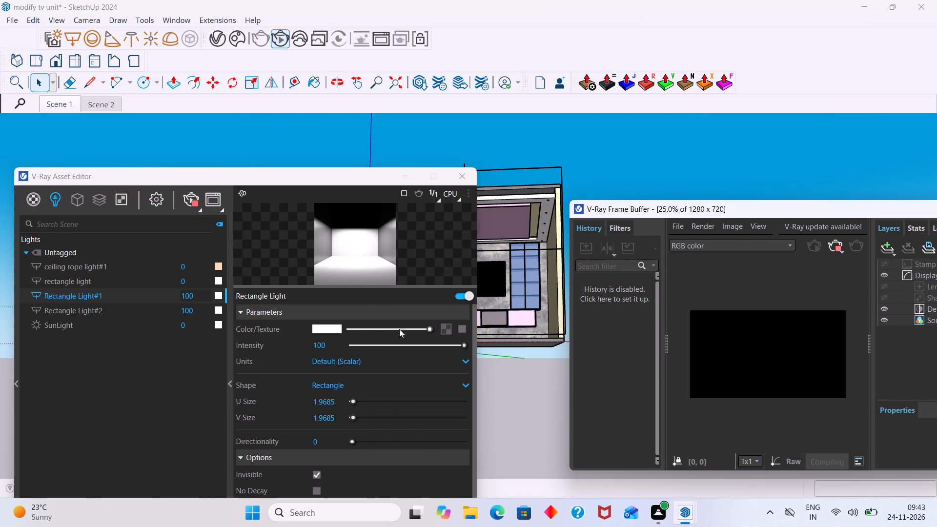
# Set the intensity of the large "rectangle light" to 30 and inspect the ceiling spotlights up close in the render.
pyautogui.click(184, 279)
pyautogui.press('BackSpace')
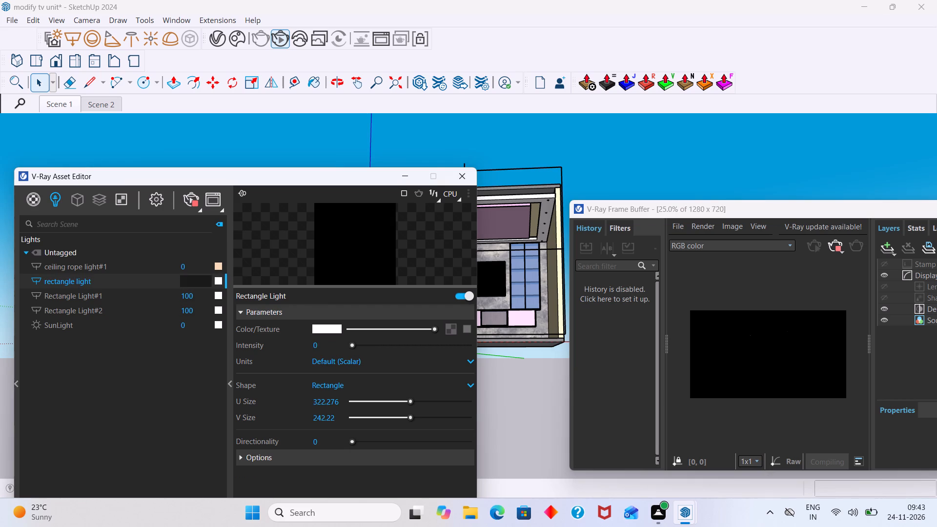
pyautogui.write('30')
pyautogui.press('Return')
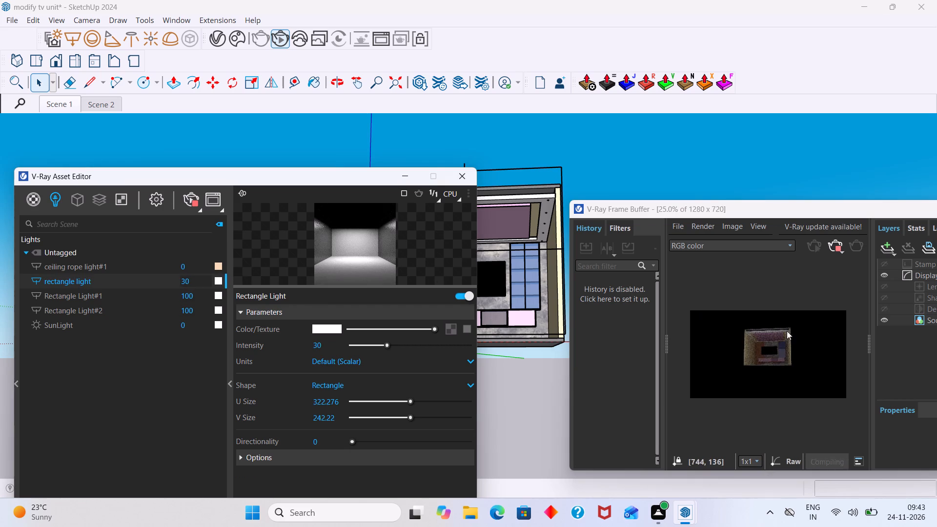
pyautogui.scroll(1, 768, 342)
pyautogui.scroll(1, 736, 314)
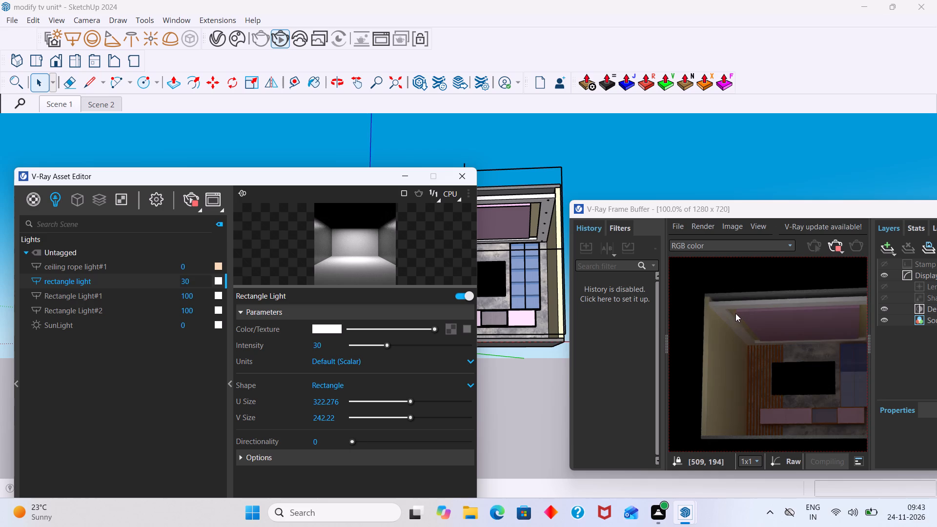
pyautogui.scroll(2, 730, 314)
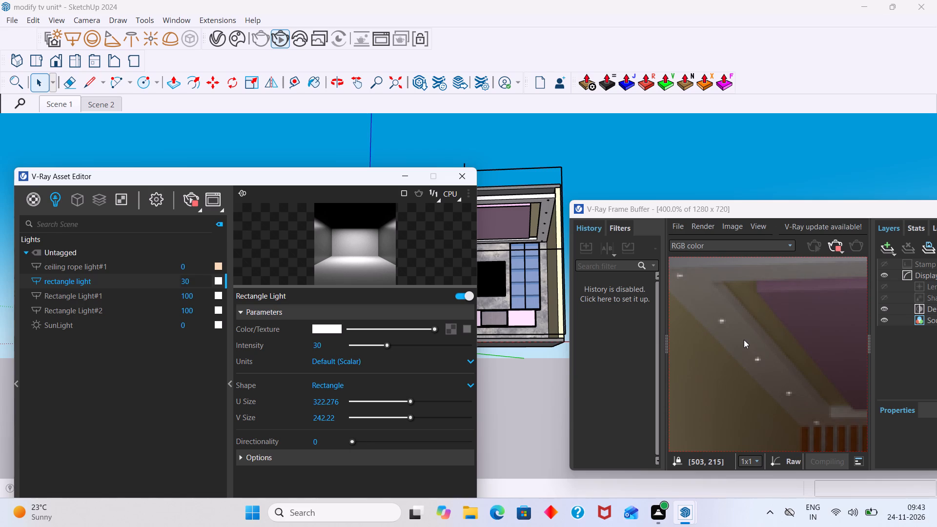
# Set the intensity of ceiling rope light#1 to 60 and check its glow along the ceiling edge in the render.
pyautogui.scroll(2, 764, 348)
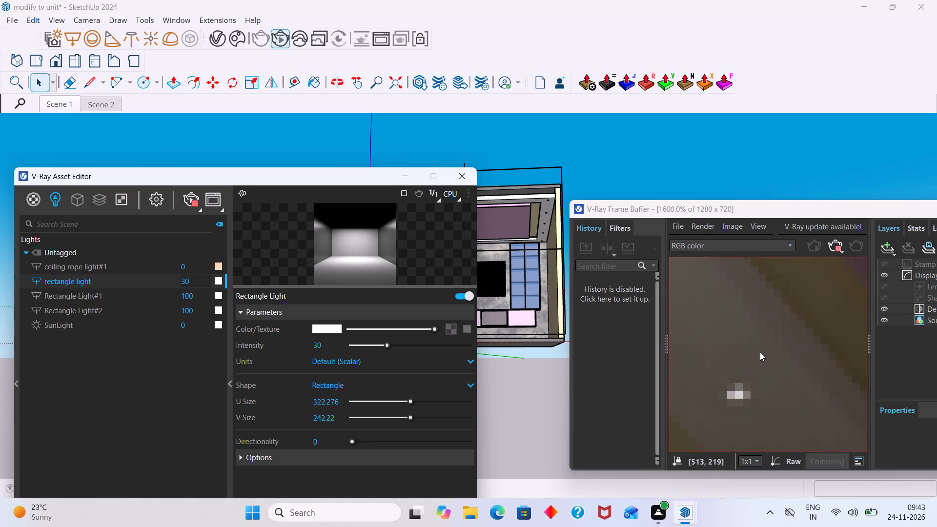
pyautogui.scroll(-2, 757, 354)
pyautogui.moveTo(779, 386); pyautogui.dragTo(808, 437, button='middle')
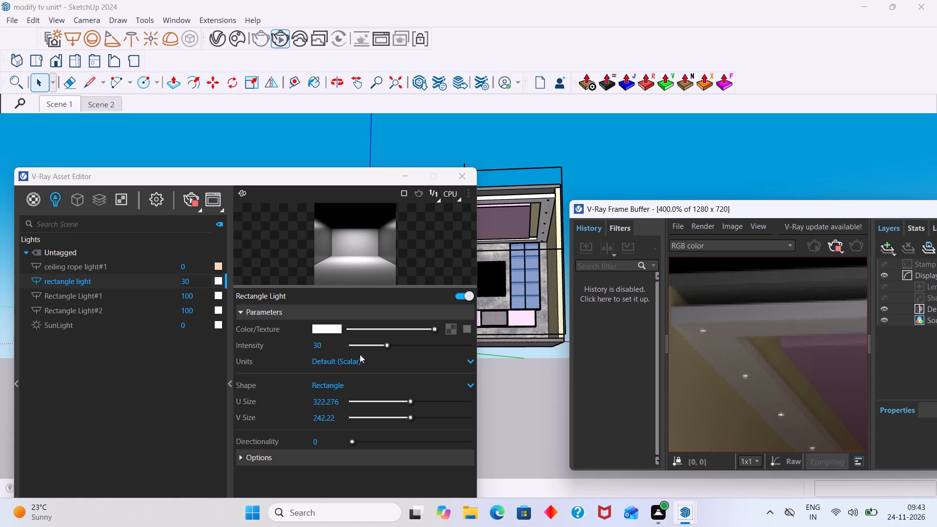
pyautogui.click(187, 266)
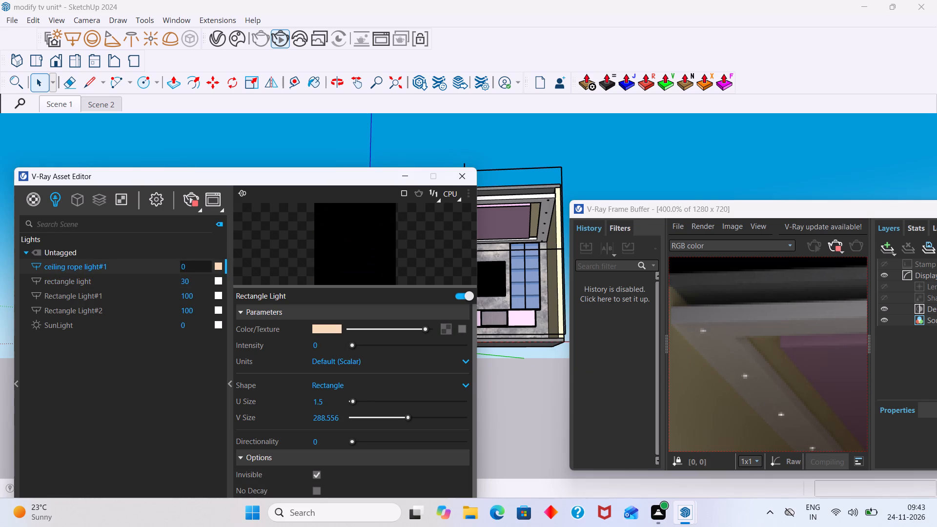
pyautogui.press('BackSpace')
pyautogui.press('6')
pyautogui.press('0')
pyautogui.press('Return')
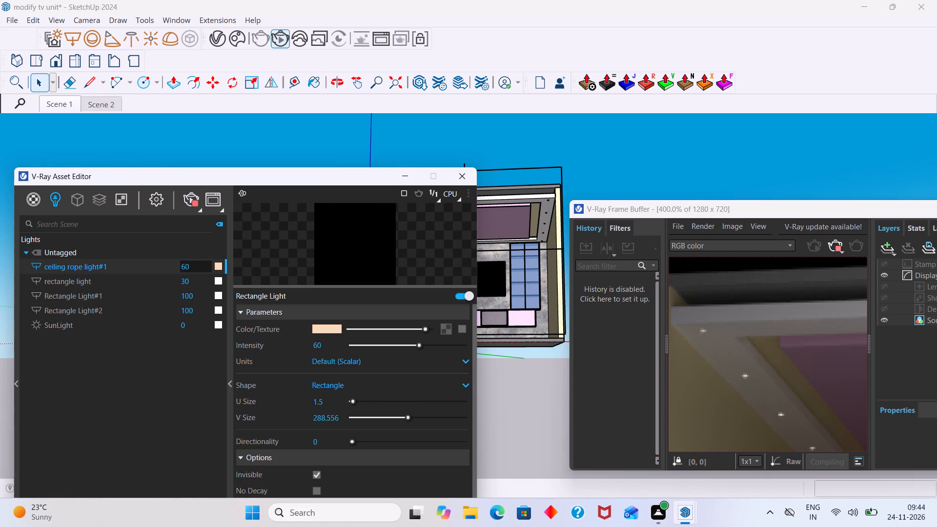
pyautogui.scroll(-2, 804, 337)
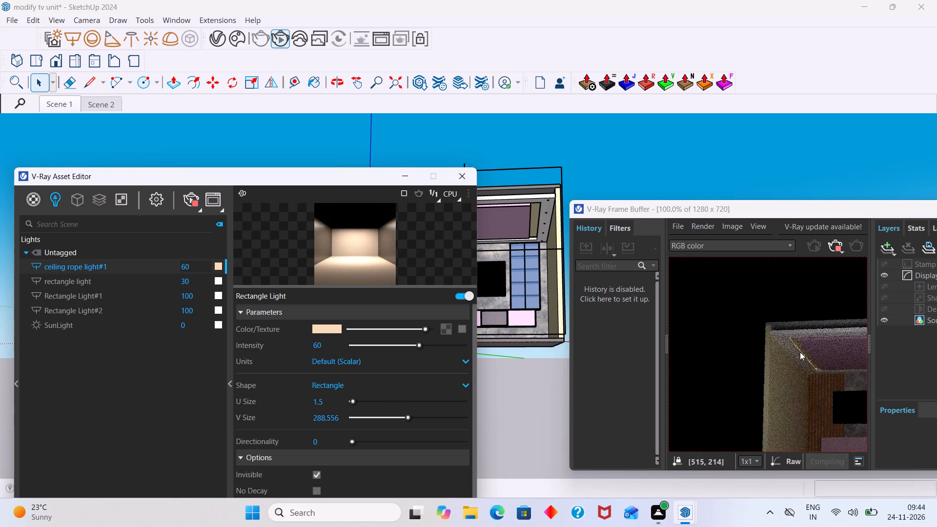
pyautogui.moveTo(789, 341); pyautogui.dragTo(686, 277, button='middle')
pyautogui.scroll(1, 694, 288)
pyautogui.moveTo(709, 299); pyautogui.dragTo(761, 350, button='middle')
pyautogui.scroll(1, 718, 325)
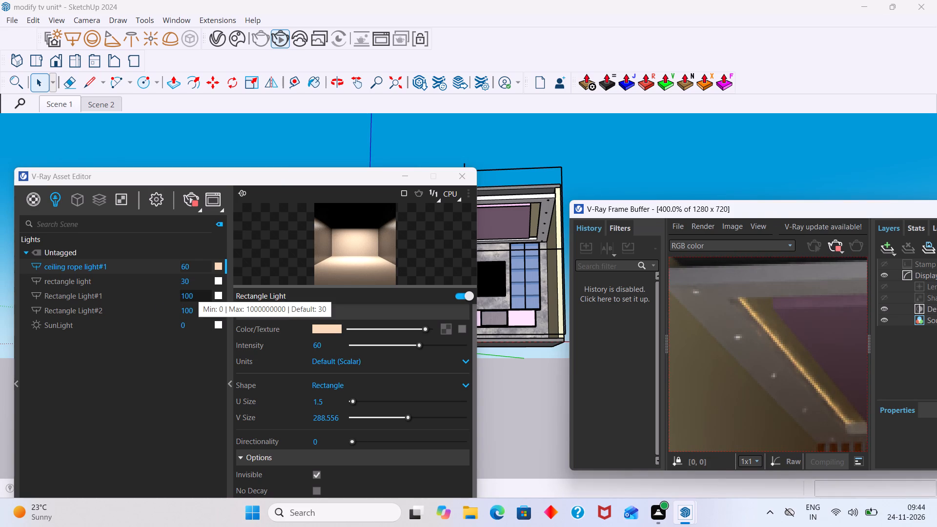
# Set the intensity of the large "rectangle light" to 50 and inspect the ceiling in the render.
pyautogui.click(191, 279)
pyautogui.press('BackSpace')
pyautogui.press('BackSpace')
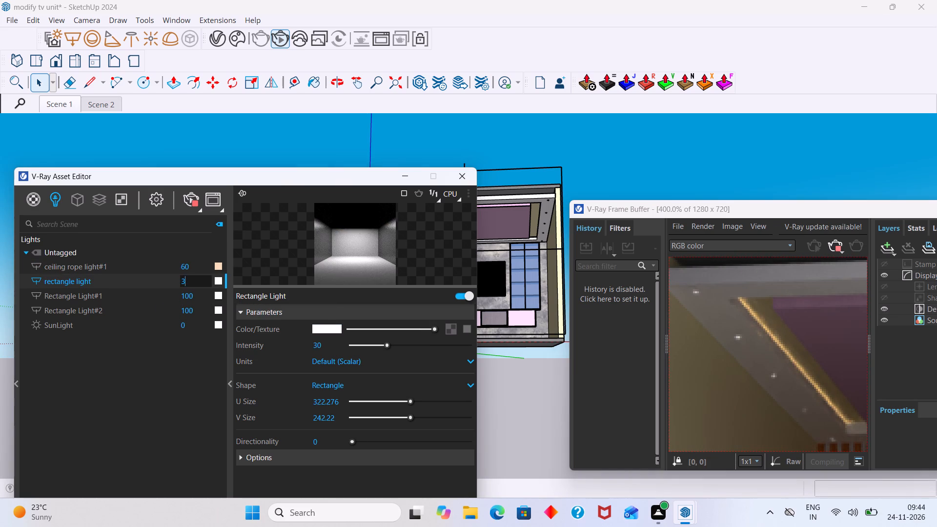
pyautogui.press('5')
pyautogui.press('0')
pyautogui.press('Return')
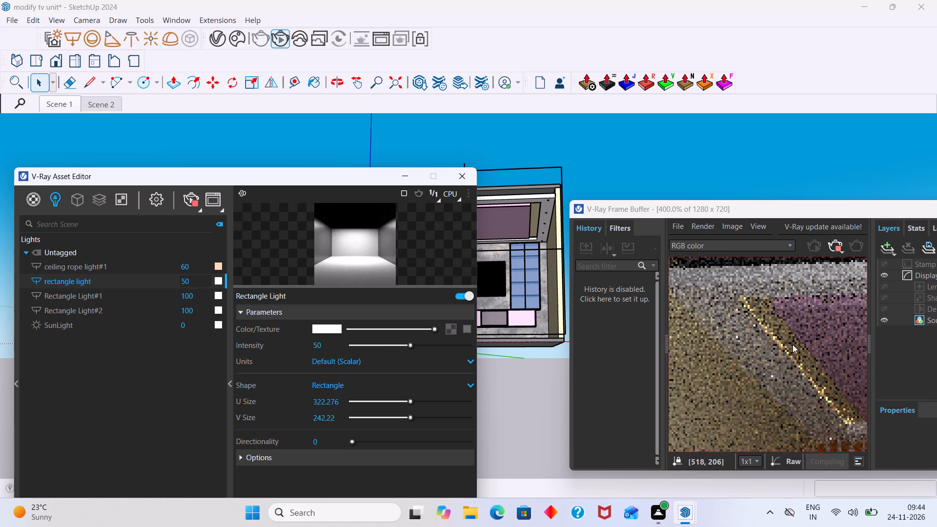
pyautogui.scroll(-2, 768, 374)
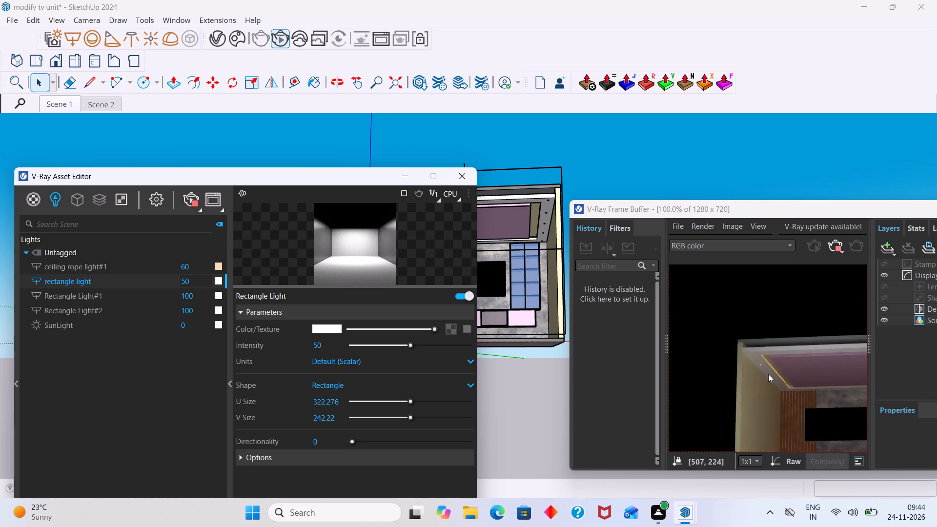
pyautogui.scroll(2, 768, 373)
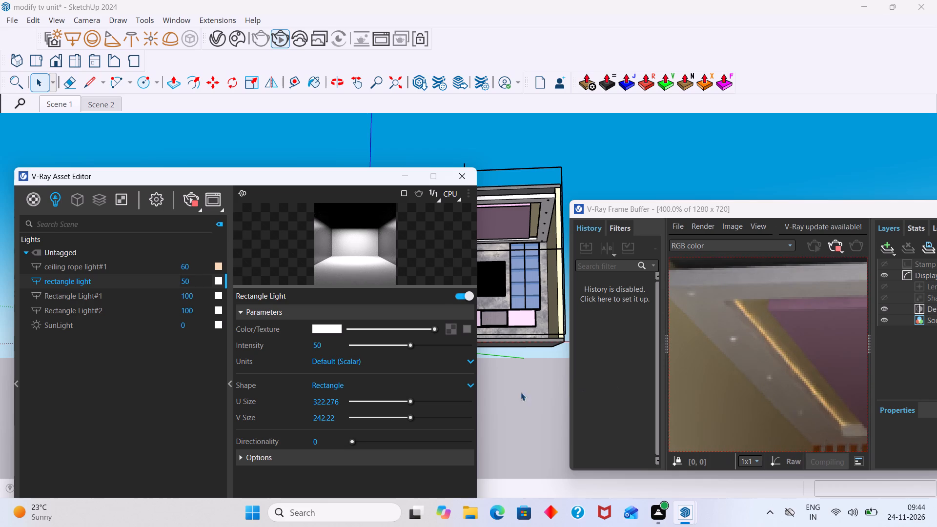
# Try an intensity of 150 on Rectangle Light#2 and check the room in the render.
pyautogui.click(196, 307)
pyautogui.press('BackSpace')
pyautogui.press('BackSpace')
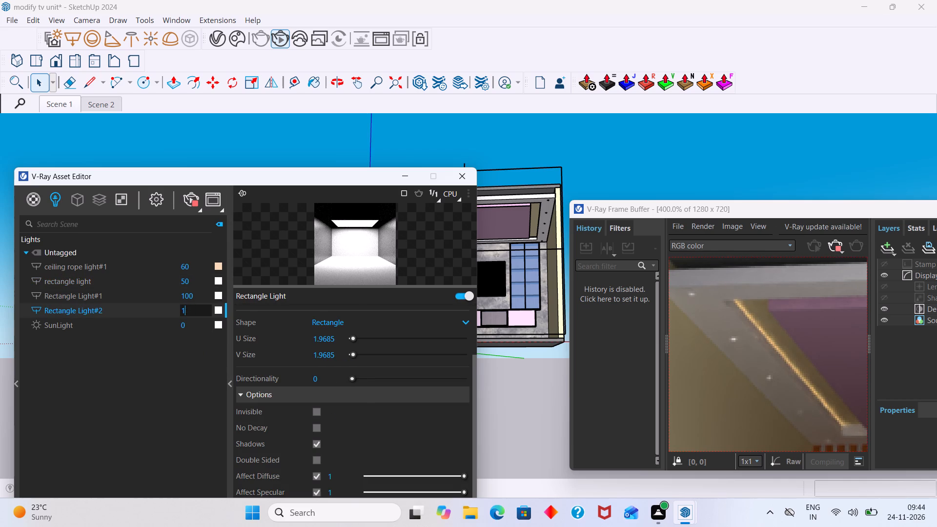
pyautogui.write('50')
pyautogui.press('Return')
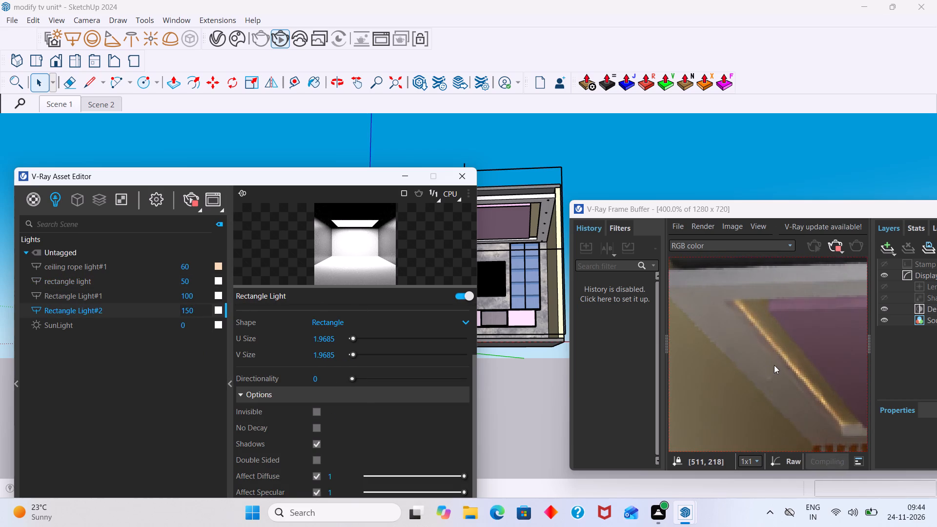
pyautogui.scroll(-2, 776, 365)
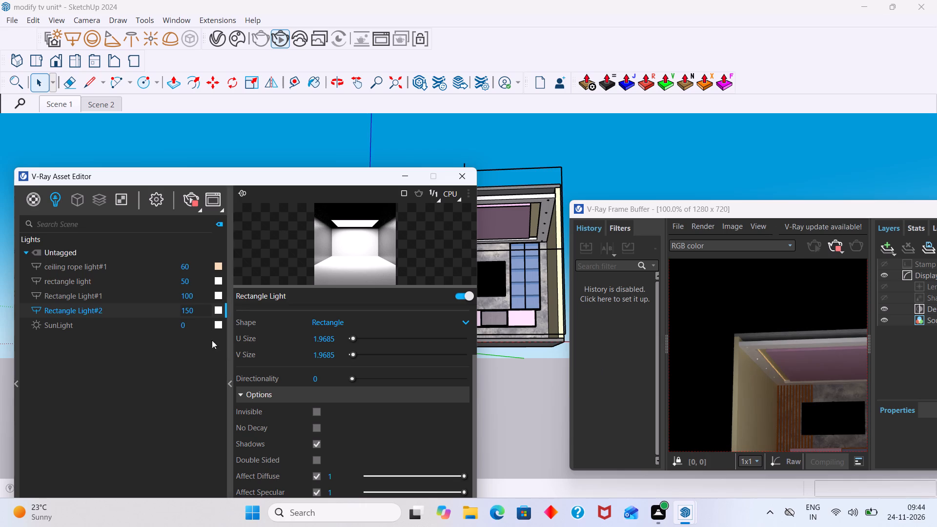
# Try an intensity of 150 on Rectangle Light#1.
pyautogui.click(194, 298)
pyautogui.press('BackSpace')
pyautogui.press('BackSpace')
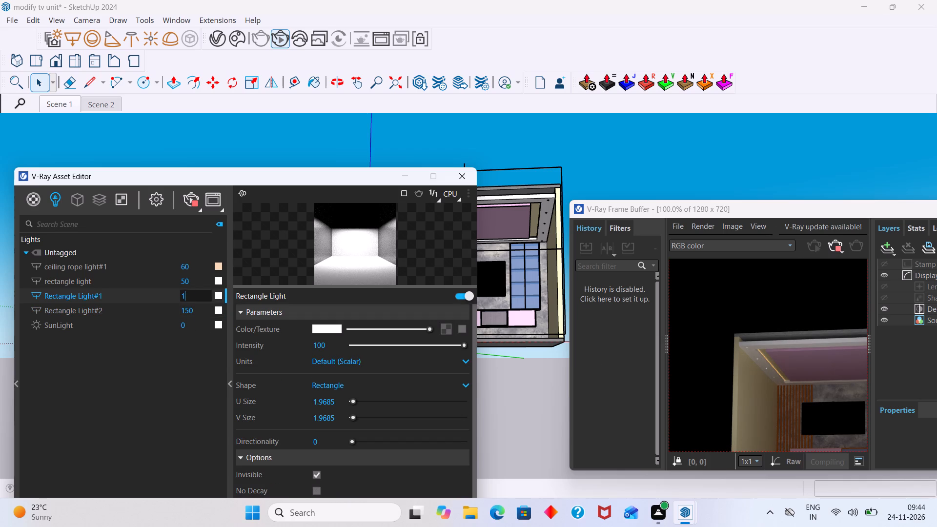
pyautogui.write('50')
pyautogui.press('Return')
# Examine the ceiling spotlights and the adjoining side wall in the render, close up and from further out.
pyautogui.scroll(3, 757, 357)
pyautogui.scroll(-1, 743, 330)
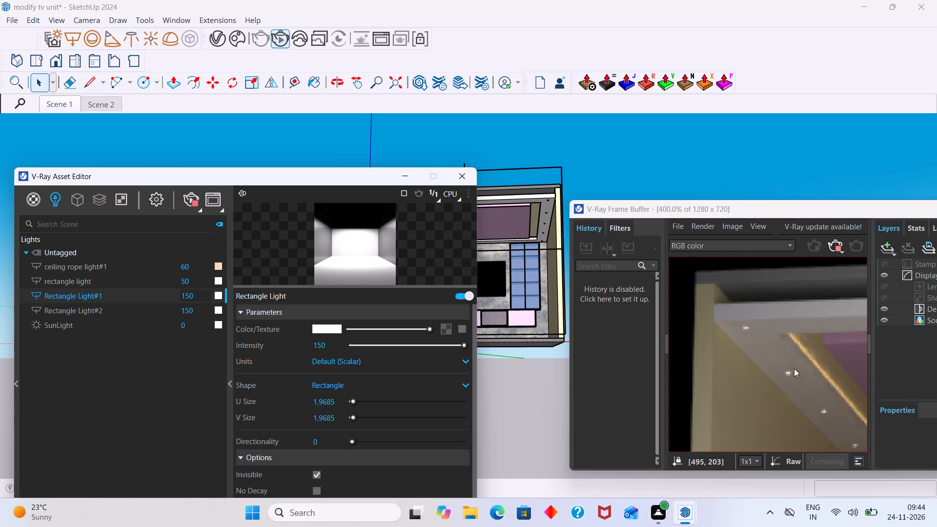
pyautogui.moveTo(786, 364); pyautogui.dragTo(695, 306, button='middle')
pyautogui.moveTo(728, 345); pyautogui.dragTo(738, 350, button='middle')
pyautogui.scroll(-1, 760, 364)
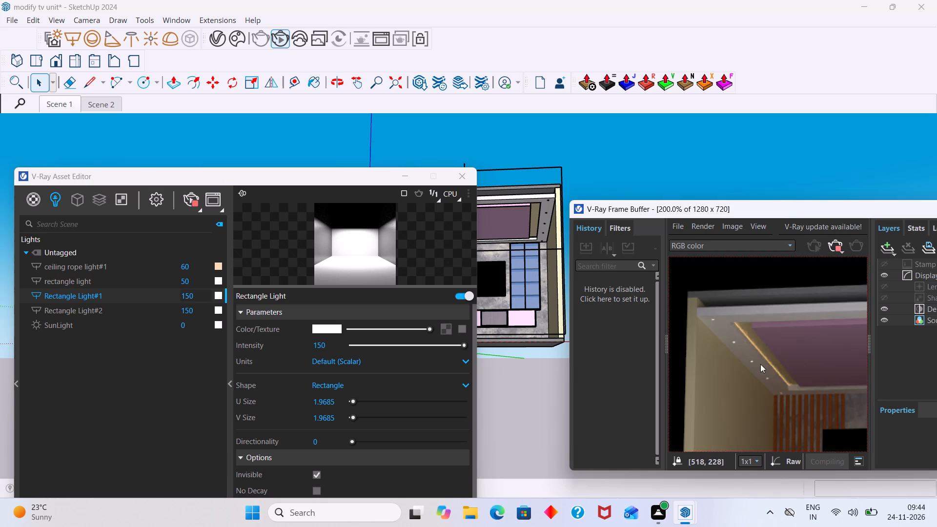
pyautogui.moveTo(769, 377); pyautogui.dragTo(530, 373, button='middle')
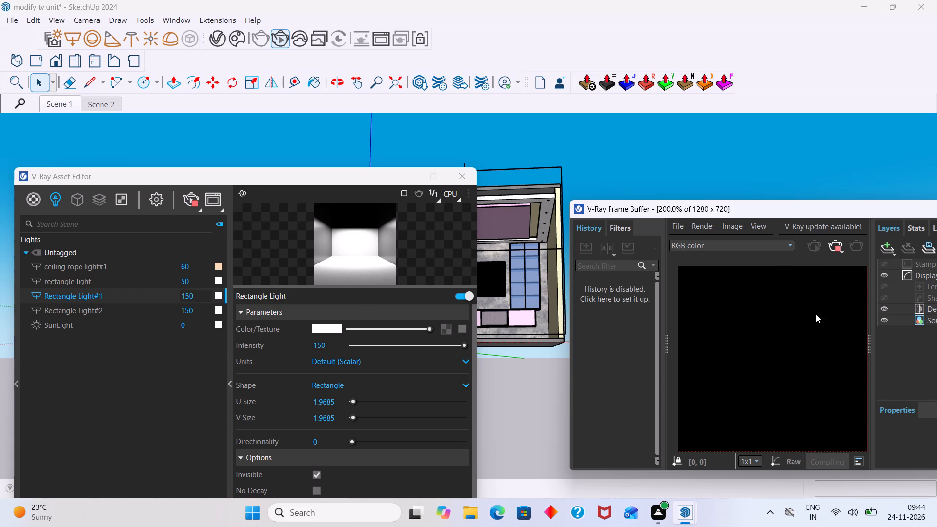
pyautogui.scroll(-2, 796, 325)
pyautogui.scroll(1, 797, 327)
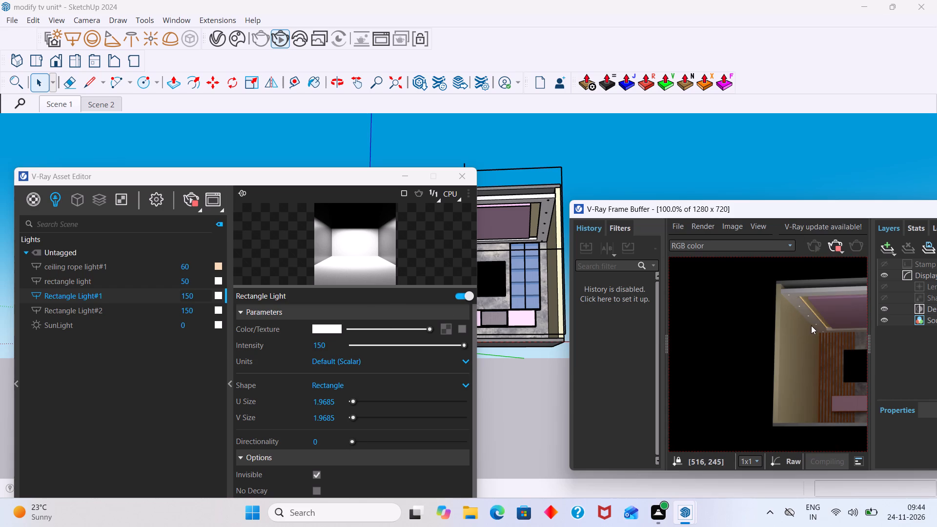
pyautogui.scroll(1, 810, 322)
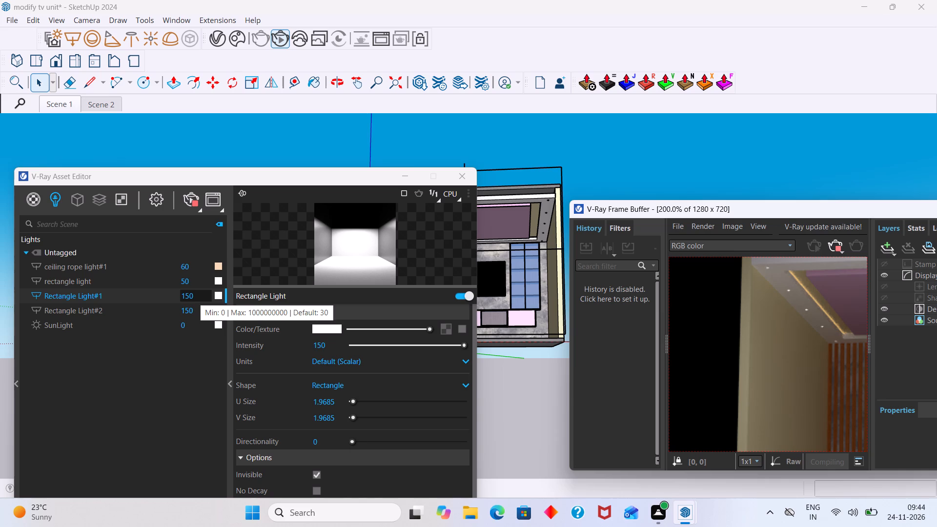
# Set the intensity of Rectangle Light#1 to 450.
pyautogui.click(194, 296)
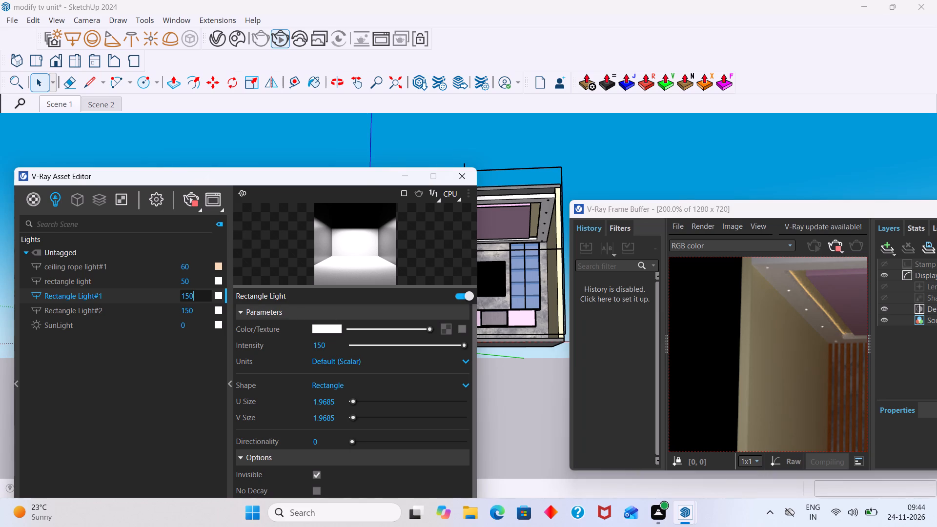
pyautogui.press('BackSpace')
pyautogui.press('BackSpace')
pyautogui.press('BackSpace')
pyautogui.press('BackSpace')
pyautogui.press('BackSpace')
pyautogui.press('BackSpace')
pyautogui.press('BackSpace')
pyautogui.press('BackSpace')
pyautogui.press('BackSpace')
pyautogui.press('BackSpace')
pyautogui.write('450')
pyautogui.press('Return')
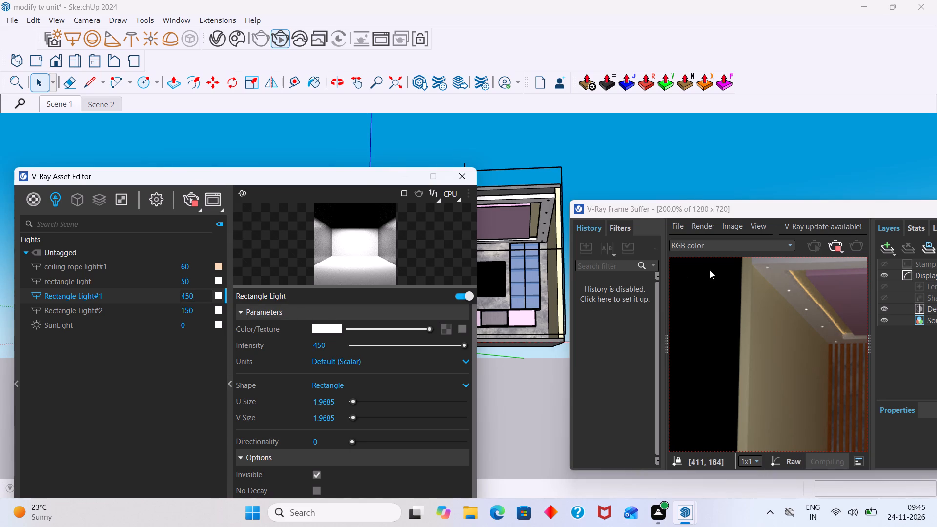
# Restart the interactive render and examine the spotlights and the ceiling area above the slatted wall panel.
pyautogui.scroll(-1, 812, 315)
pyautogui.scroll(2, 813, 315)
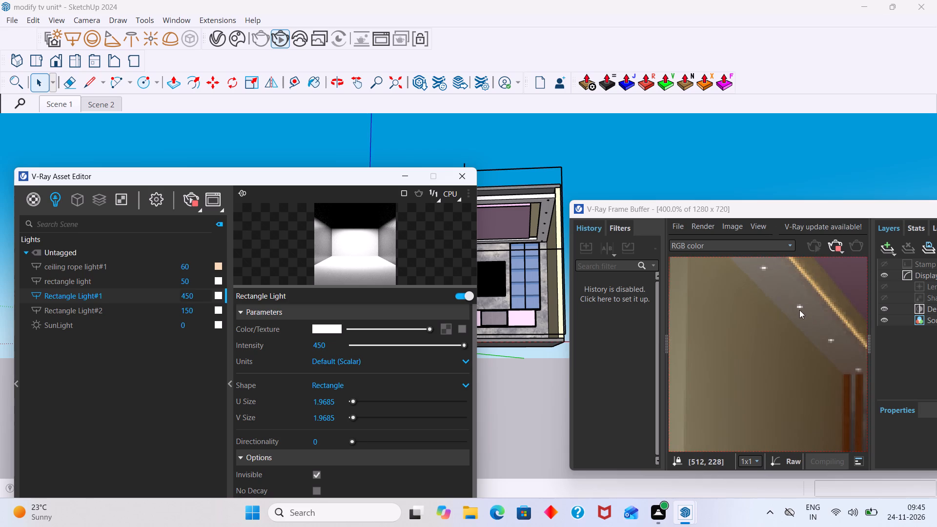
pyautogui.scroll(1, 793, 301)
pyautogui.scroll(-2, 797, 299)
pyautogui.click(835, 246)
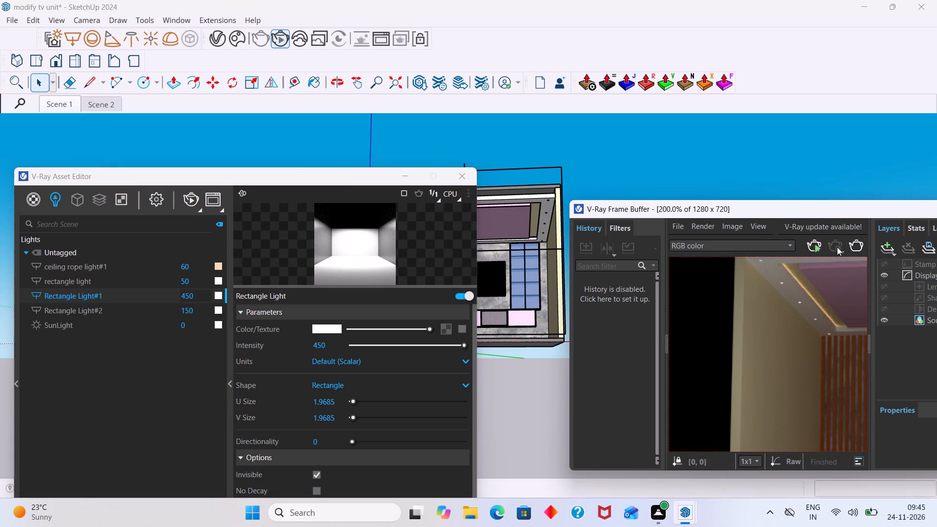
pyautogui.click(815, 244)
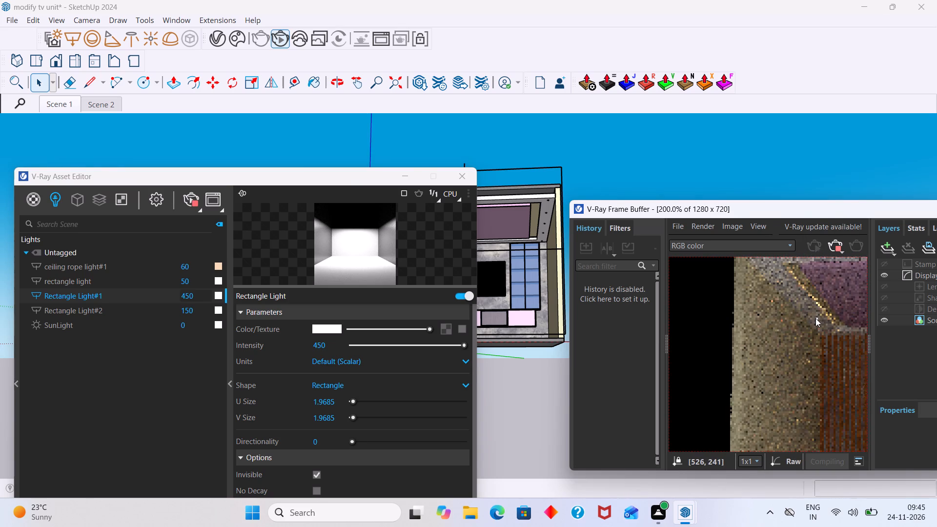
pyautogui.scroll(-1, 815, 318)
pyautogui.moveTo(800, 341); pyautogui.dragTo(710, 326, button='middle')
pyautogui.scroll(2, 724, 304)
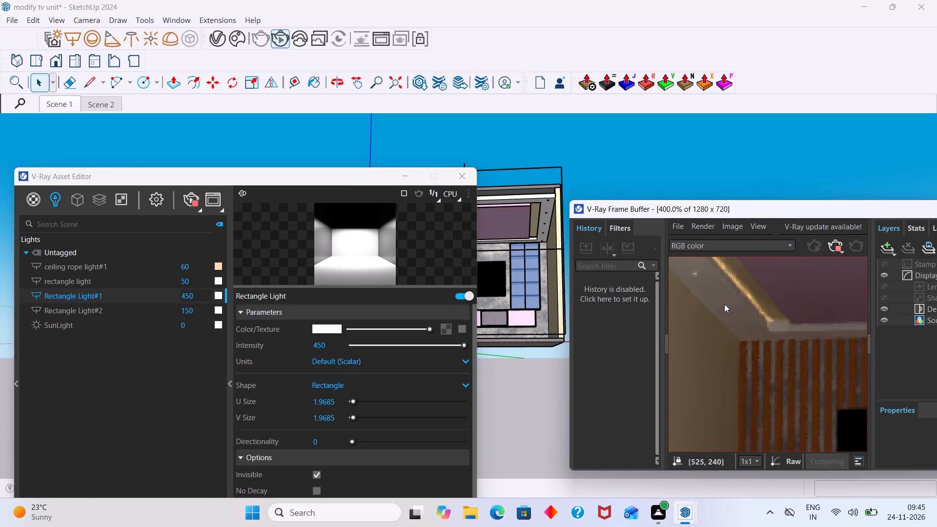
pyautogui.scroll(-1, 730, 311)
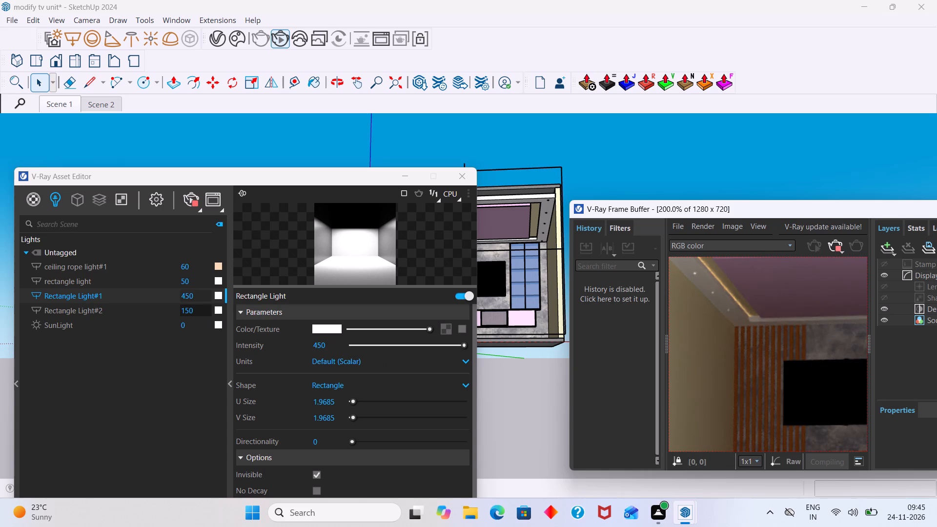
# Set the intensity of Rectangle Light#2 to 450.
pyautogui.click(192, 308)
pyautogui.press('BackSpace')
pyautogui.press('BackSpace')
pyautogui.press('BackSpace')
pyautogui.press('BackSpace')
pyautogui.press('BackSpace')
pyautogui.press('BackSpace')
pyautogui.press('BackSpace')
pyautogui.press('BackSpace')
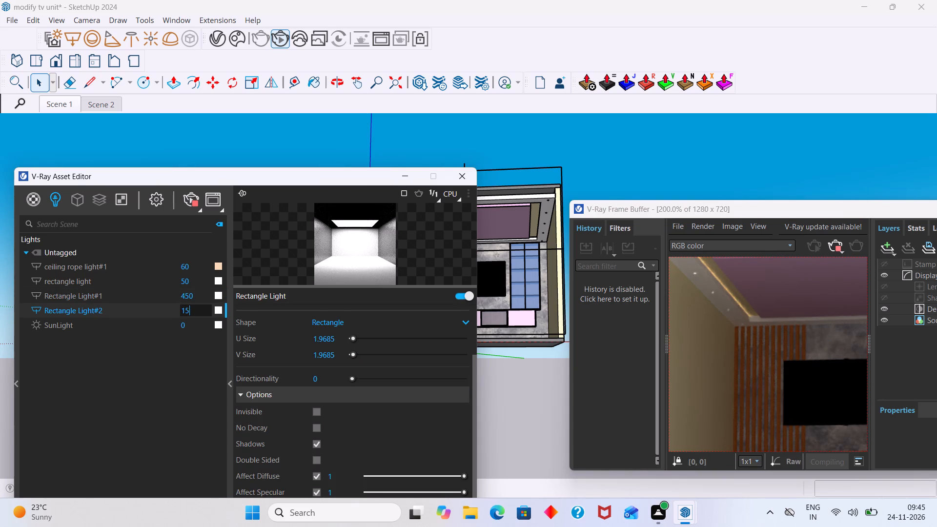
pyautogui.write('450')
pyautogui.press('Return')
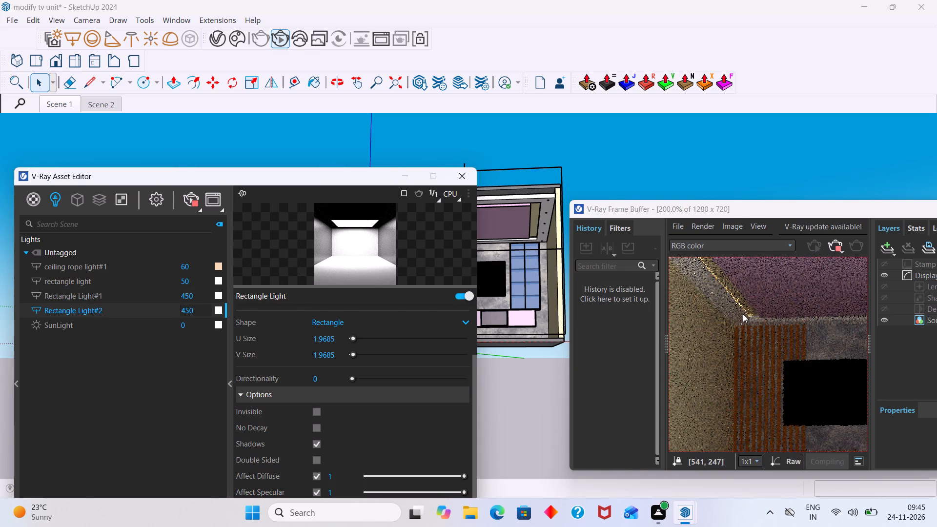
# Examine the ceiling spotlights on both sides of the room in the render.
pyautogui.moveTo(757, 326); pyautogui.dragTo(816, 364, button='middle')
pyautogui.scroll(1, 764, 326)
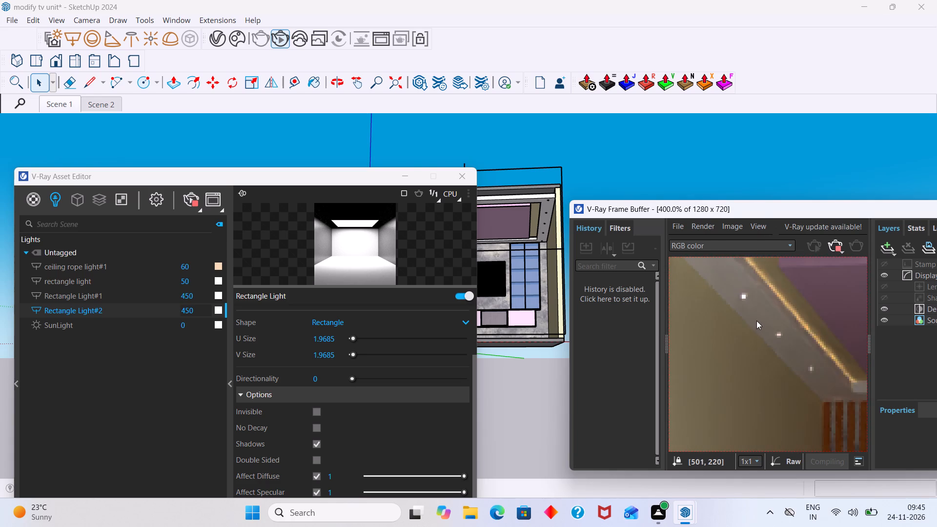
pyautogui.scroll(2, 742, 307)
pyautogui.scroll(-4, 741, 306)
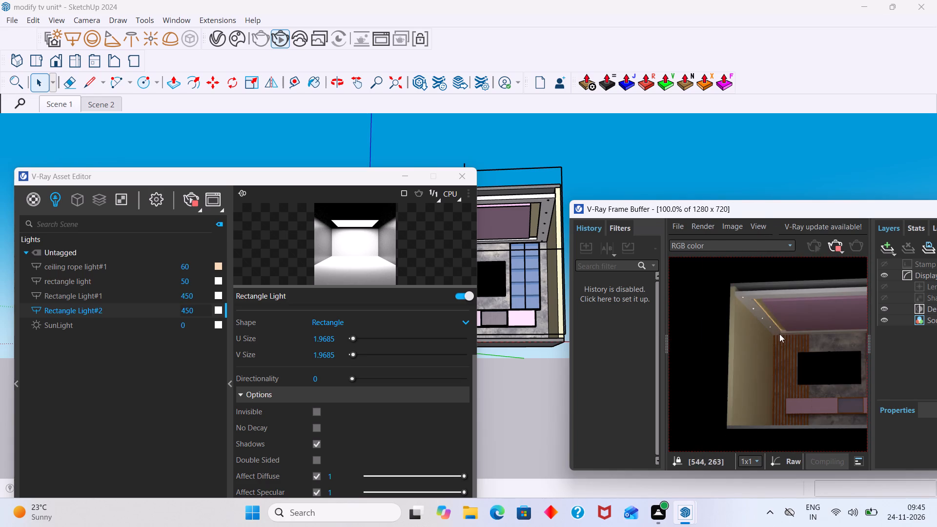
pyautogui.moveTo(764, 327); pyautogui.dragTo(672, 325, button='middle')
pyautogui.scroll(1, 795, 311)
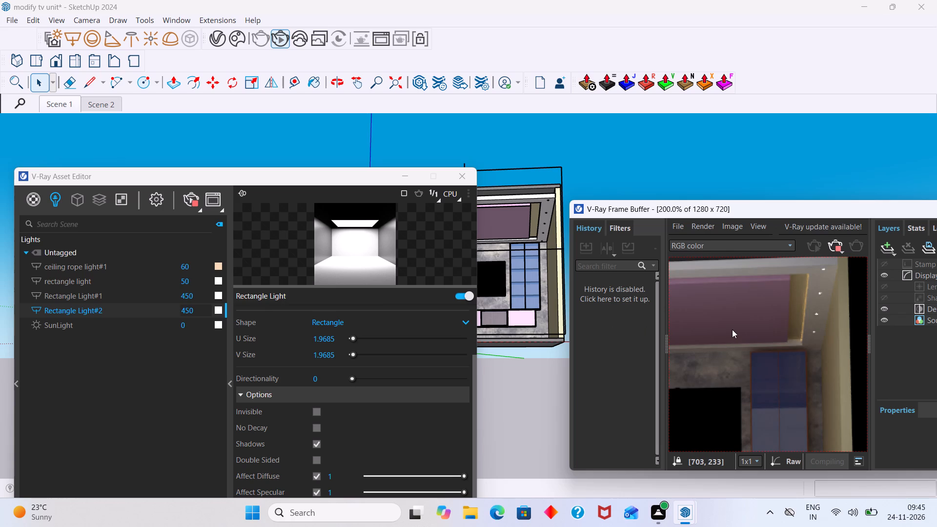
# Recall Scene 2 and reorient the view so the TV wall, floor and false ceiling all show in the interactive render.
pyautogui.moveTo(518, 380); pyautogui.dragTo(510, 447, button='middle')
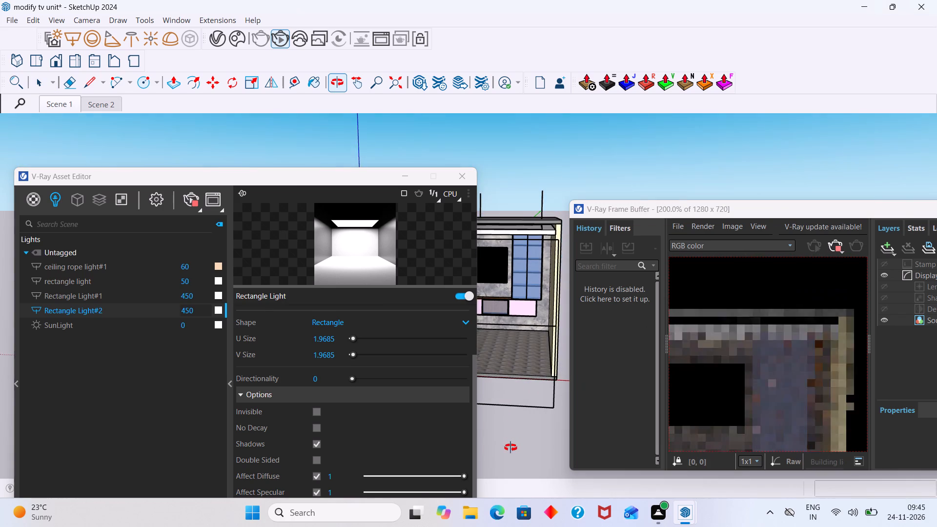
pyautogui.moveTo(510, 447); pyautogui.dragTo(518, 448, button='middle')
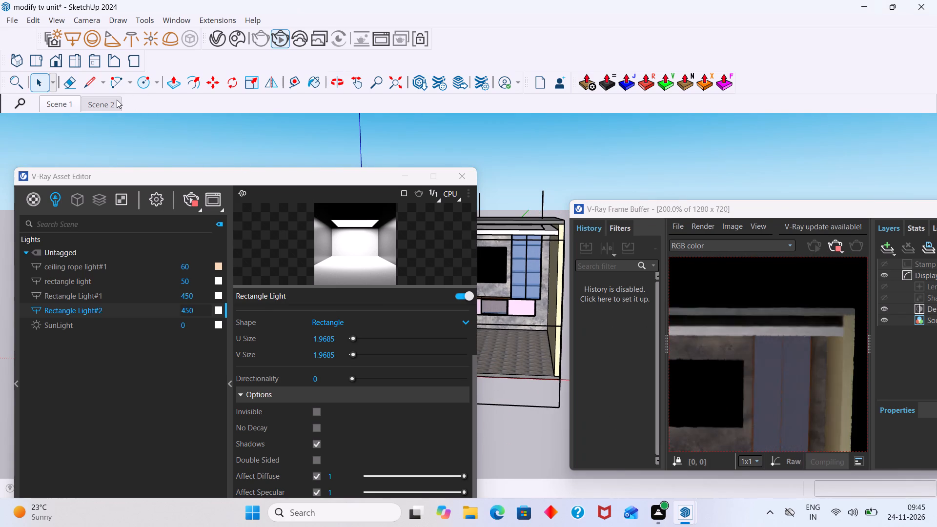
pyautogui.click(100, 108)
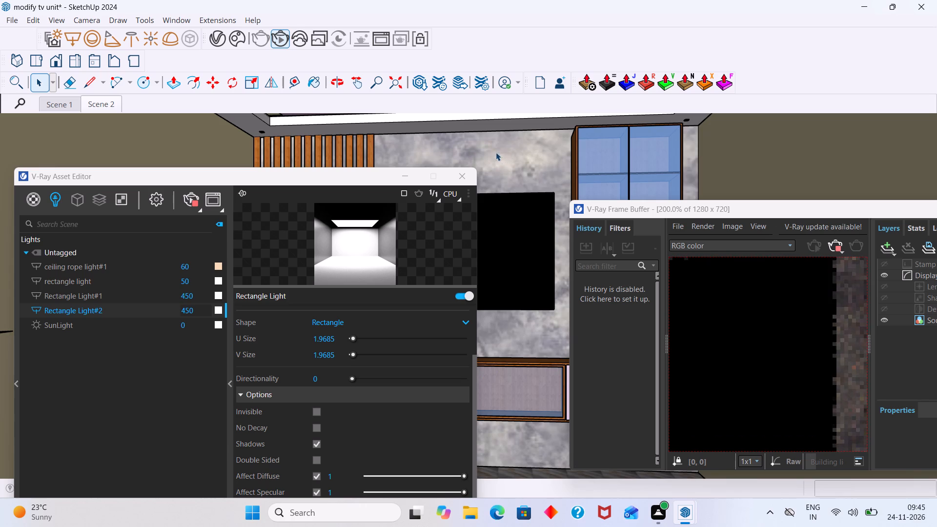
pyautogui.moveTo(511, 211); pyautogui.dragTo(509, 94, button='middle')
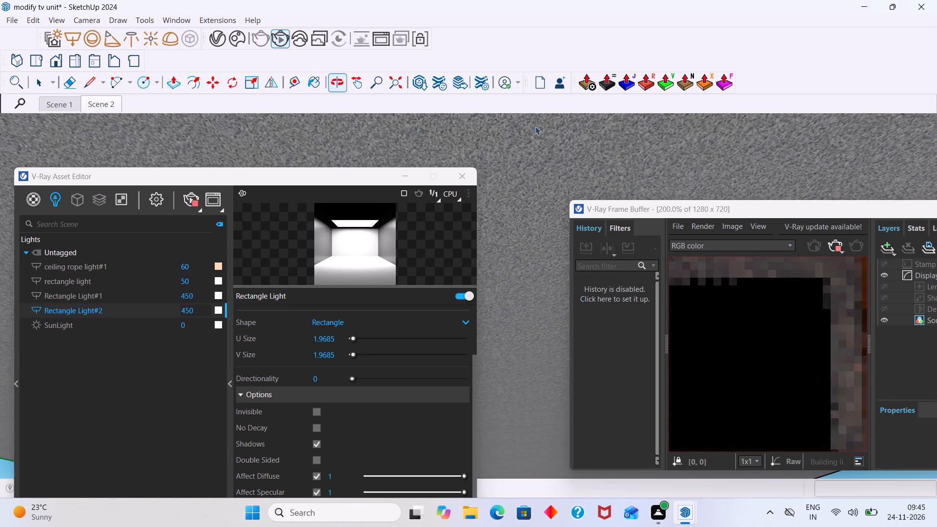
pyautogui.scroll(-20, 554, 153)
pyautogui.scroll(-4, 554, 153)
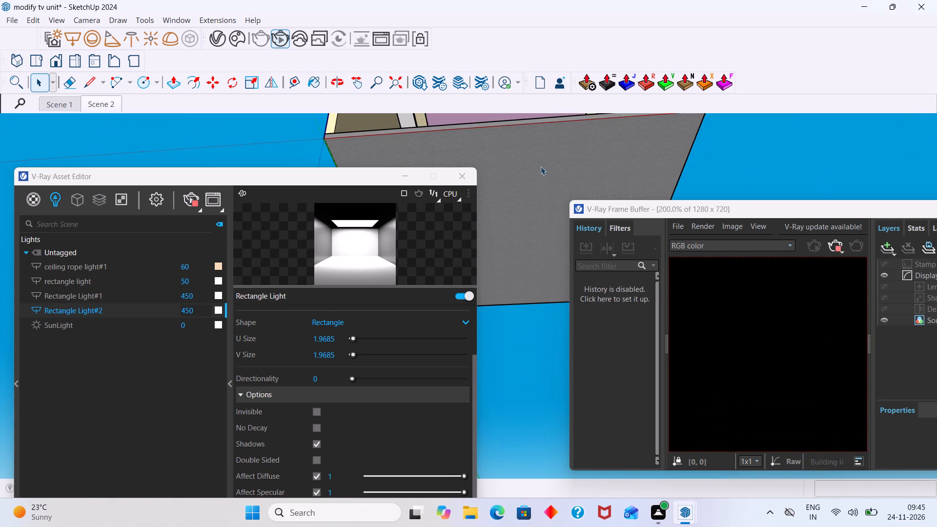
pyautogui.scroll(-3, 536, 165)
pyautogui.moveTo(533, 165); pyautogui.dragTo(531, 259, button='middle')
pyautogui.scroll(3, 515, 182)
pyautogui.moveTo(514, 175); pyautogui.dragTo(514, 223, button='middle')
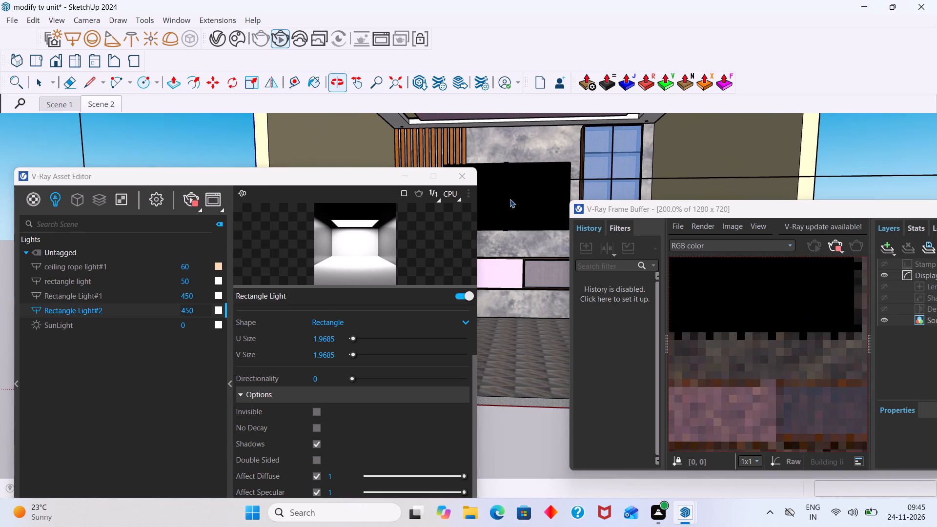
pyautogui.scroll(-1, 727, 314)
pyautogui.moveTo(727, 311); pyautogui.dragTo(727, 268, button='middle')
pyautogui.moveTo(724, 353); pyautogui.dragTo(723, 298, button='middle')
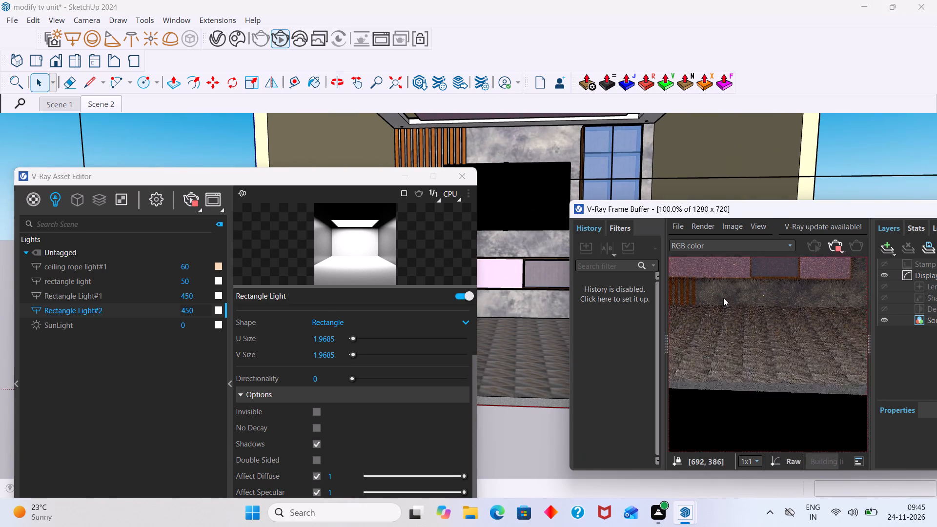
pyautogui.moveTo(723, 298); pyautogui.dragTo(747, 358, button='middle')
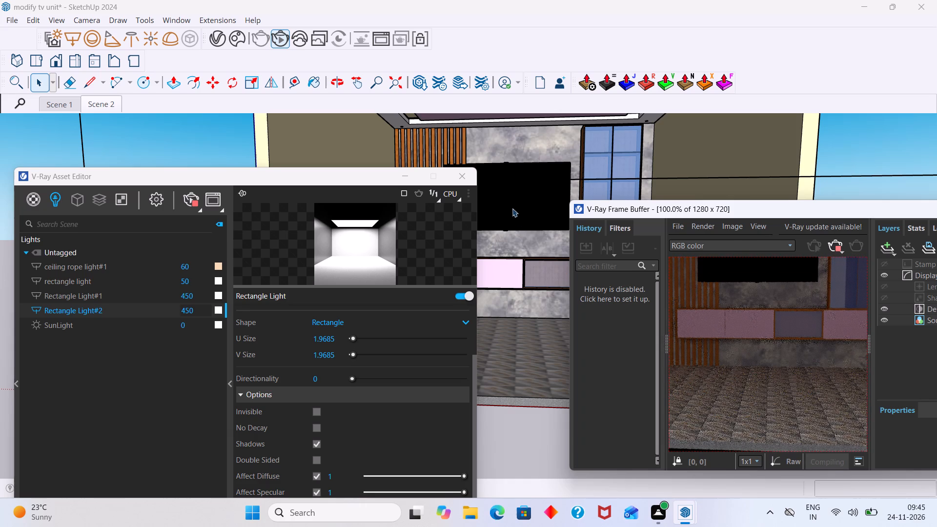
pyautogui.moveTo(512, 197); pyautogui.dragTo(509, 146, button='middle')
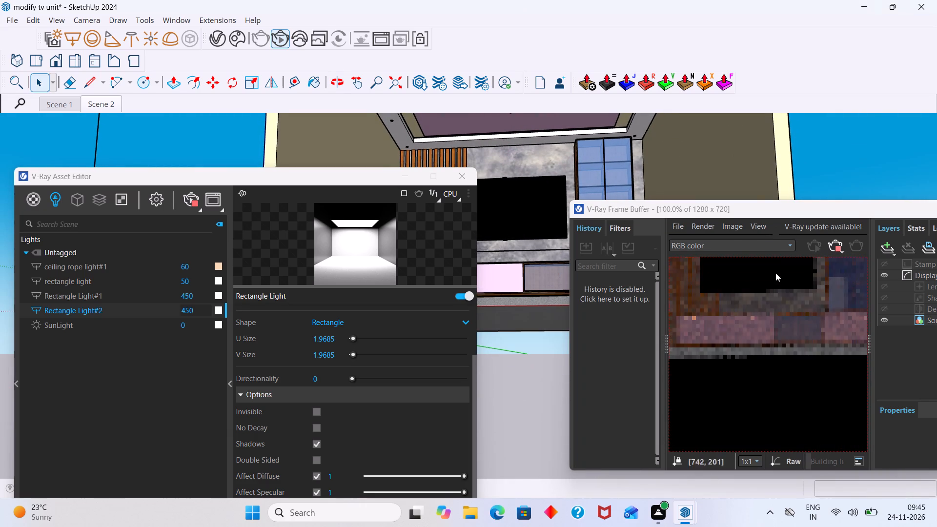
pyautogui.scroll(-2, 775, 281)
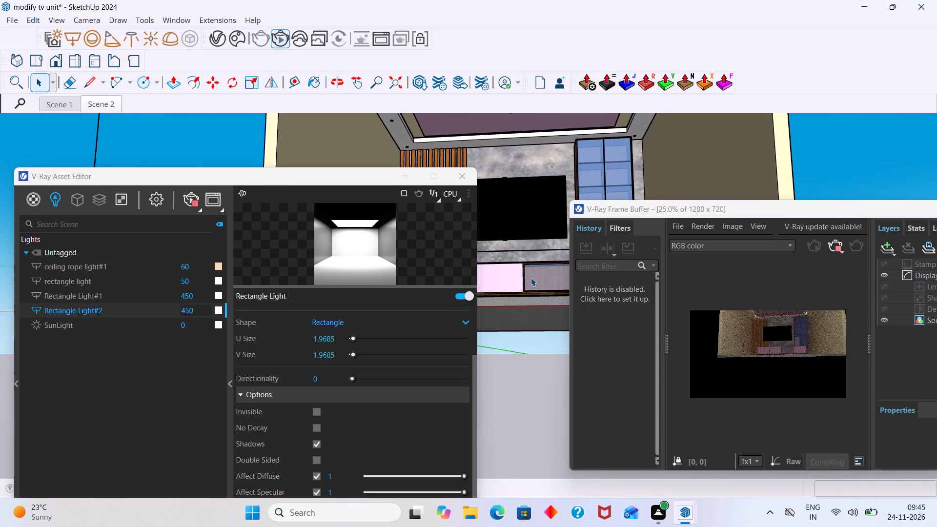
pyautogui.keyDown('shift'); pyautogui.moveTo(531, 273); pyautogui.dragTo(537, 371, button='middle'); pyautogui.keyUp('shift')
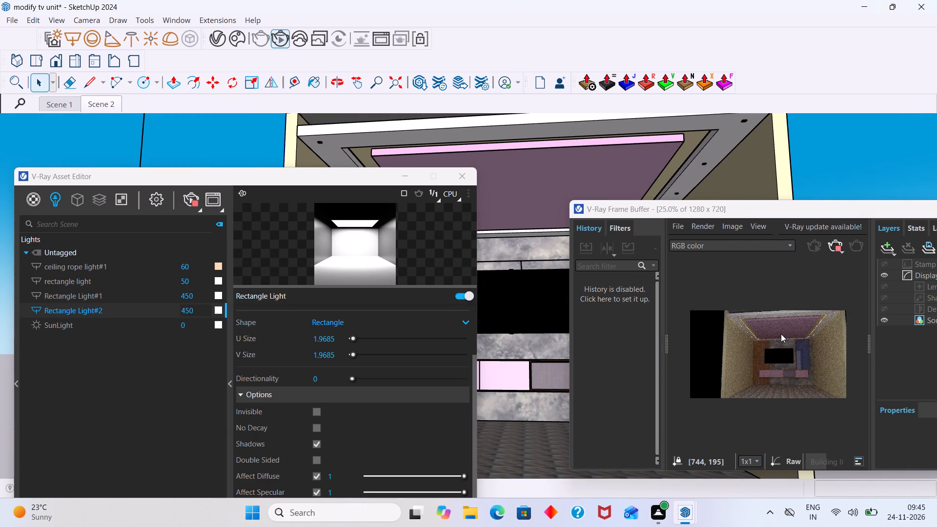
# Examine the ceiling spotlights and rope light above the slatted wall panel in the render.
pyautogui.scroll(1, 781, 334)
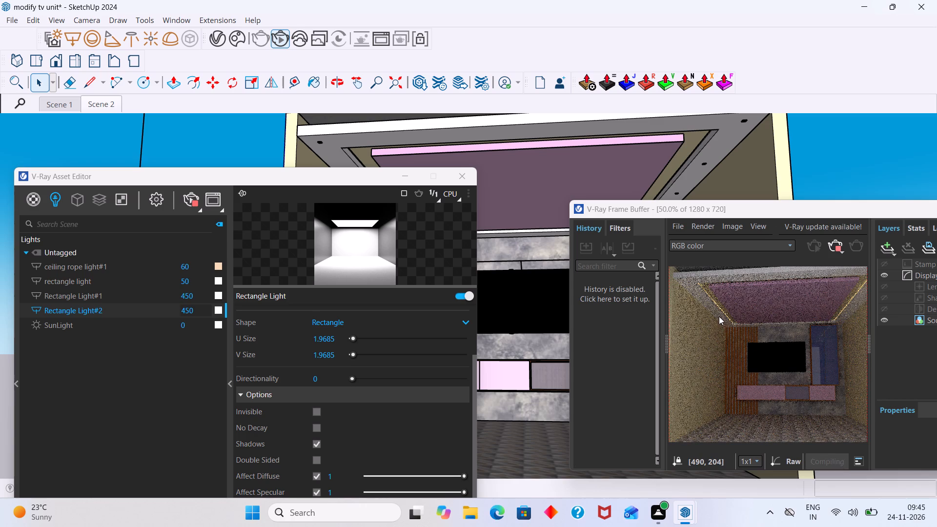
pyautogui.scroll(2, 711, 313)
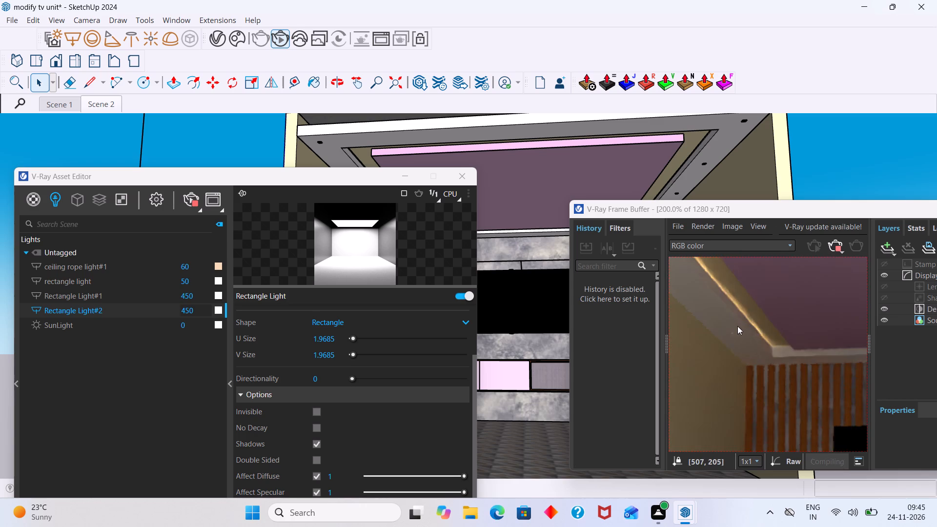
pyautogui.scroll(3, 740, 334)
pyautogui.scroll(-3, 723, 340)
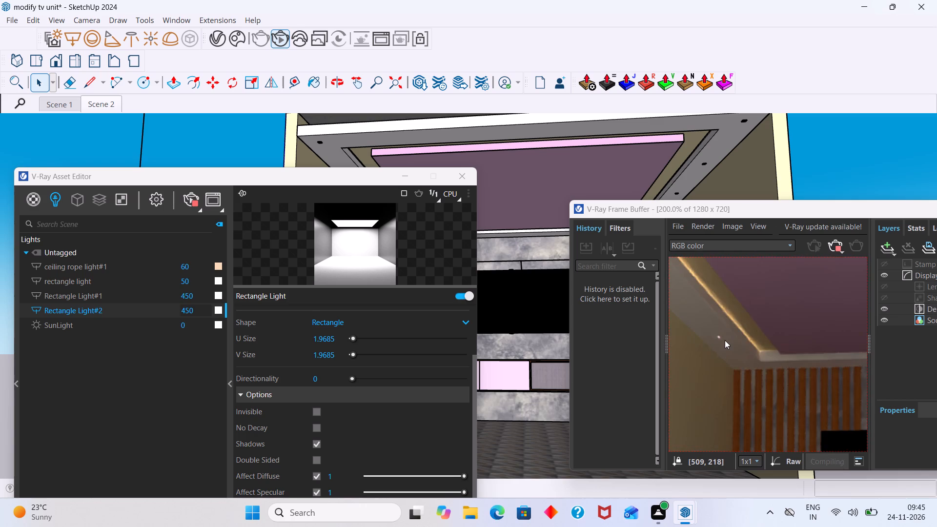
pyautogui.scroll(-2, 722, 341)
pyautogui.scroll(1, 718, 316)
pyautogui.scroll(-1, 718, 316)
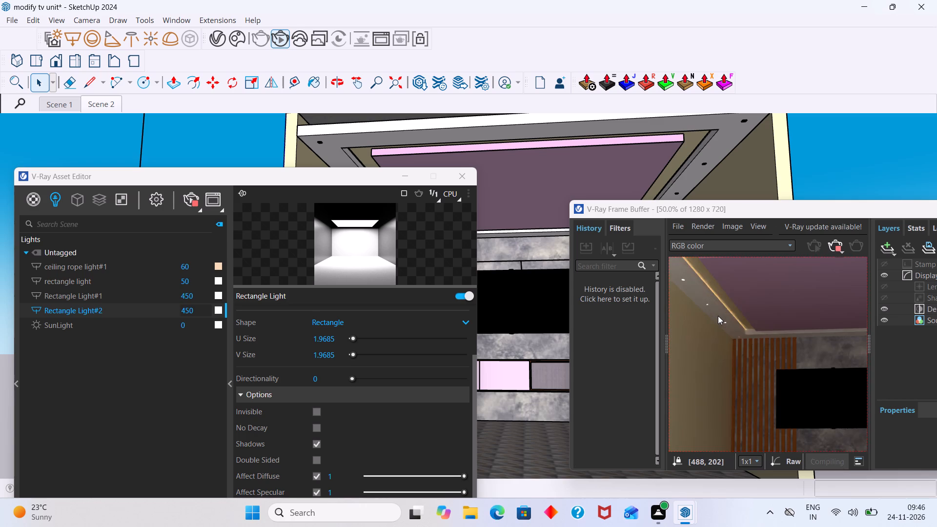
pyautogui.scroll(1, 723, 323)
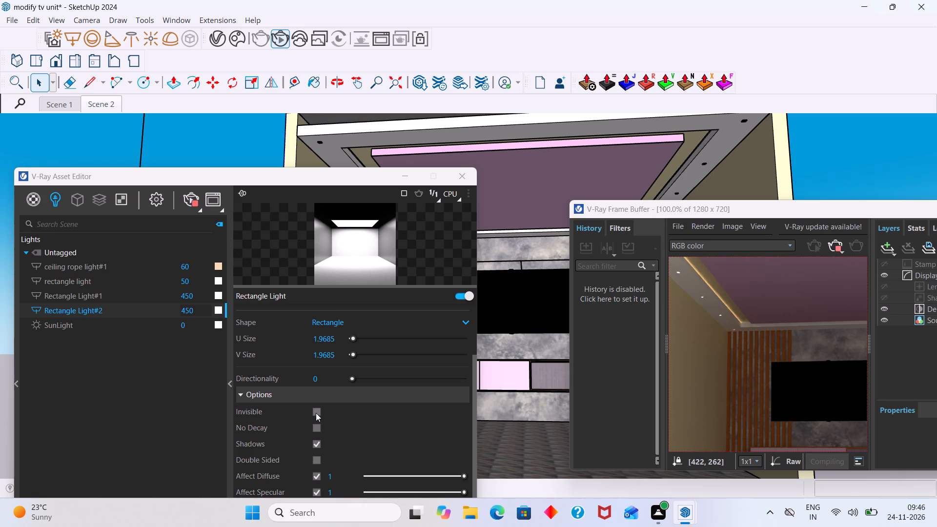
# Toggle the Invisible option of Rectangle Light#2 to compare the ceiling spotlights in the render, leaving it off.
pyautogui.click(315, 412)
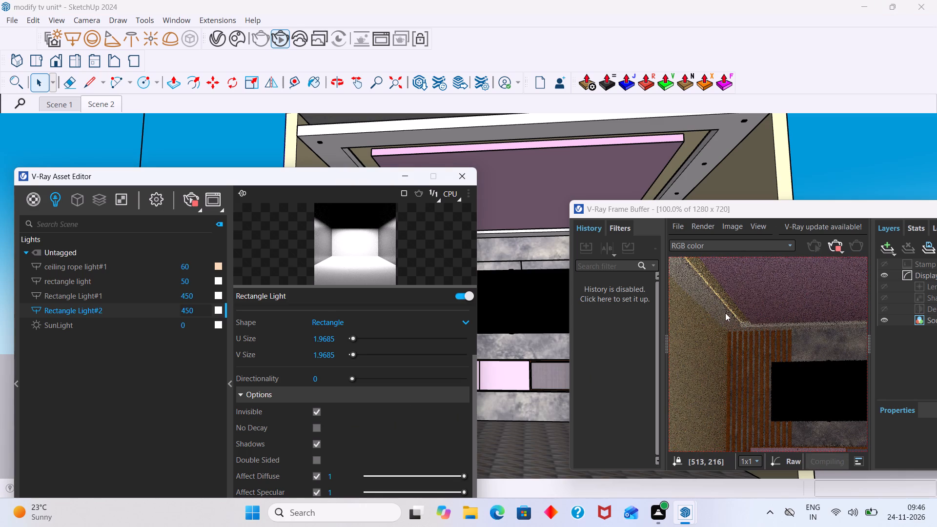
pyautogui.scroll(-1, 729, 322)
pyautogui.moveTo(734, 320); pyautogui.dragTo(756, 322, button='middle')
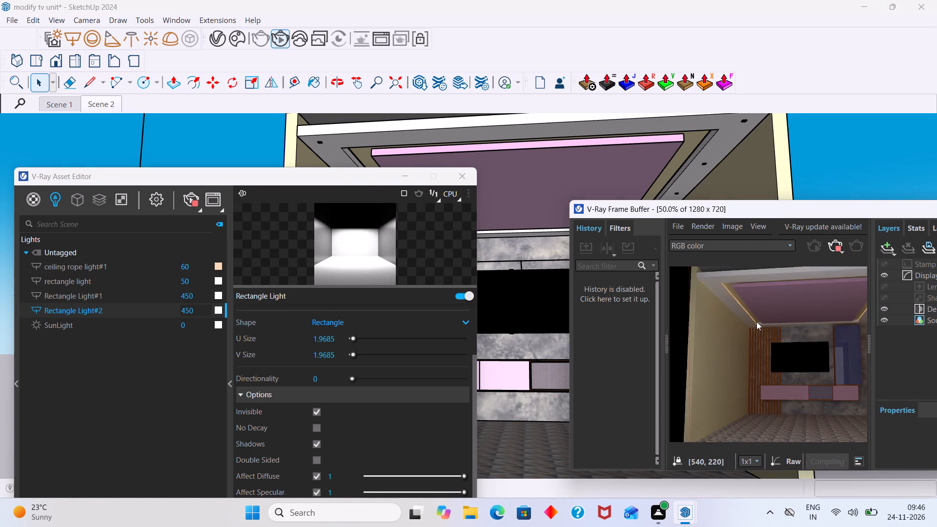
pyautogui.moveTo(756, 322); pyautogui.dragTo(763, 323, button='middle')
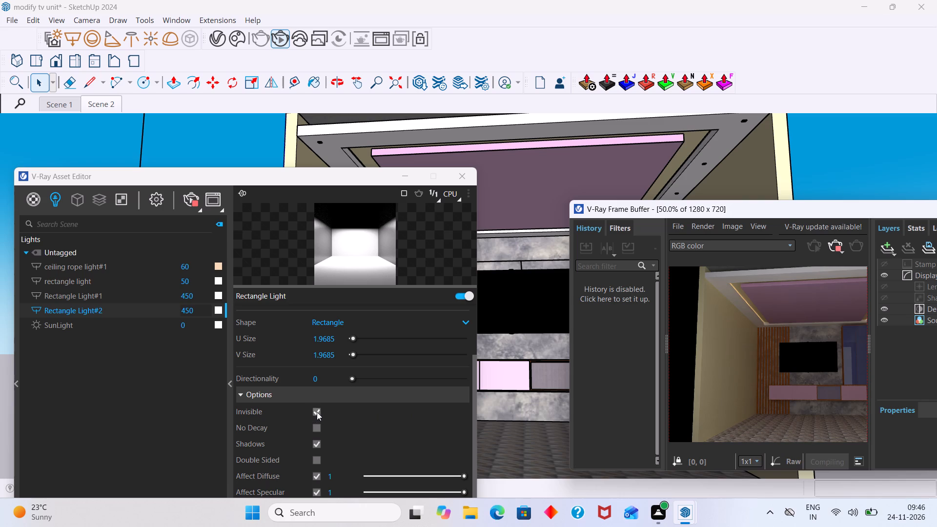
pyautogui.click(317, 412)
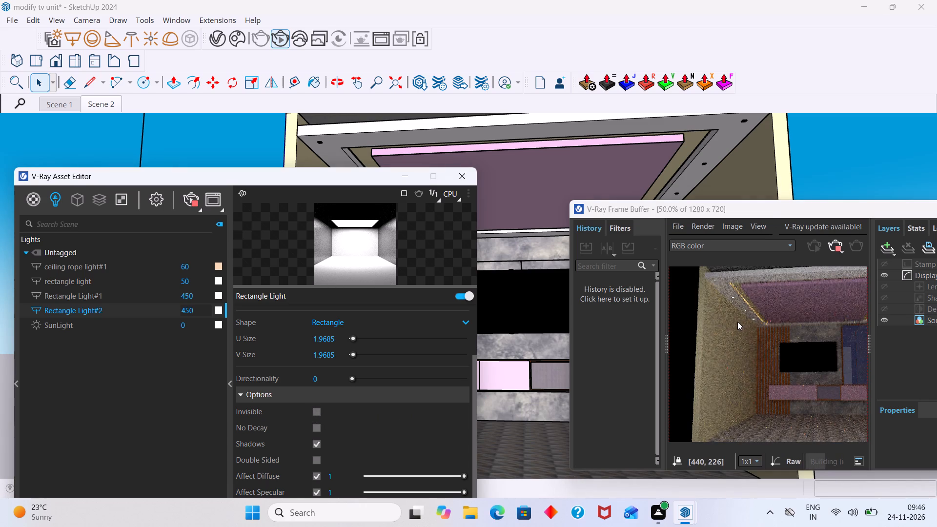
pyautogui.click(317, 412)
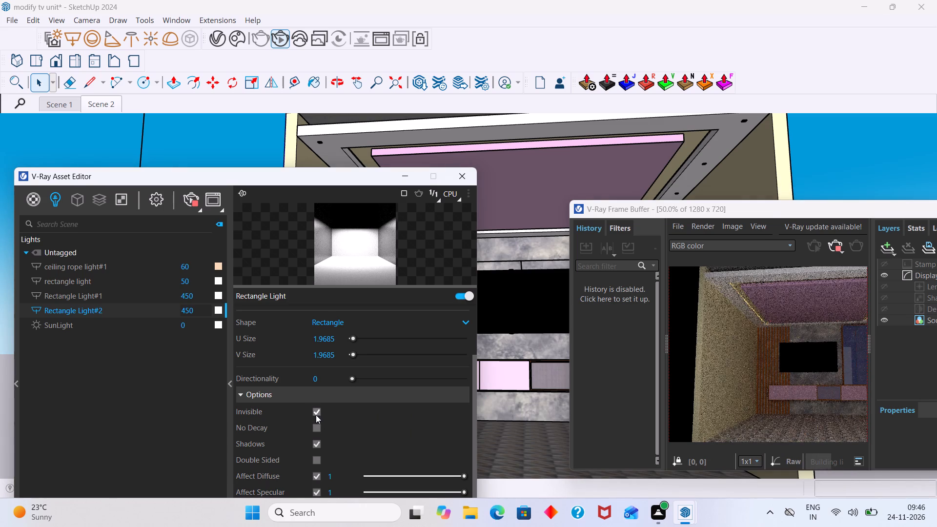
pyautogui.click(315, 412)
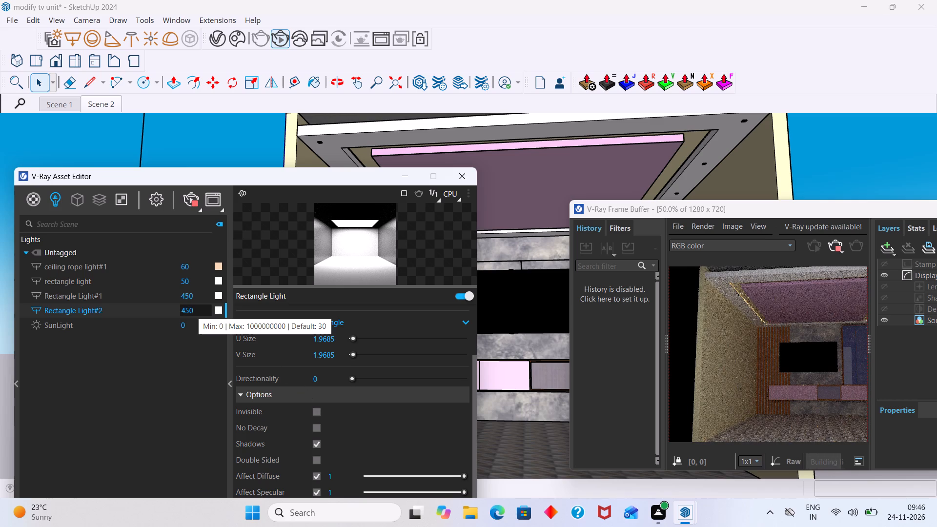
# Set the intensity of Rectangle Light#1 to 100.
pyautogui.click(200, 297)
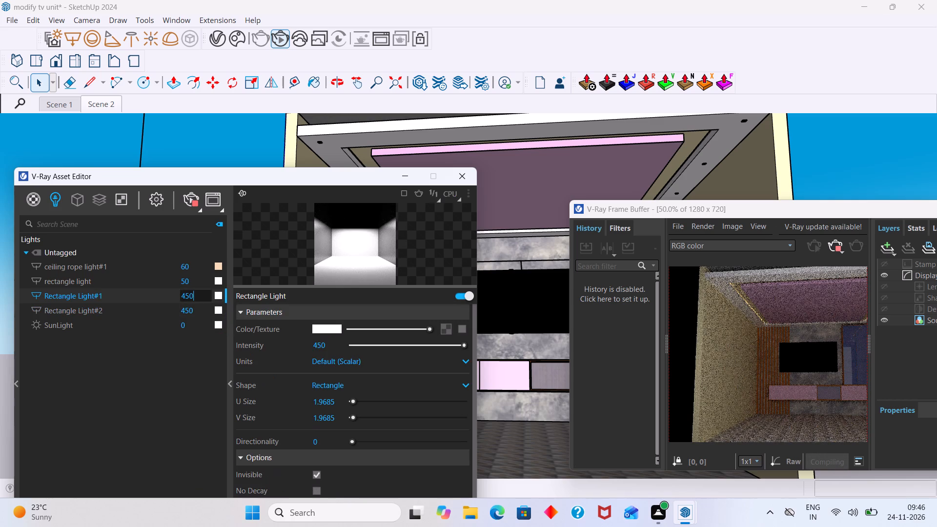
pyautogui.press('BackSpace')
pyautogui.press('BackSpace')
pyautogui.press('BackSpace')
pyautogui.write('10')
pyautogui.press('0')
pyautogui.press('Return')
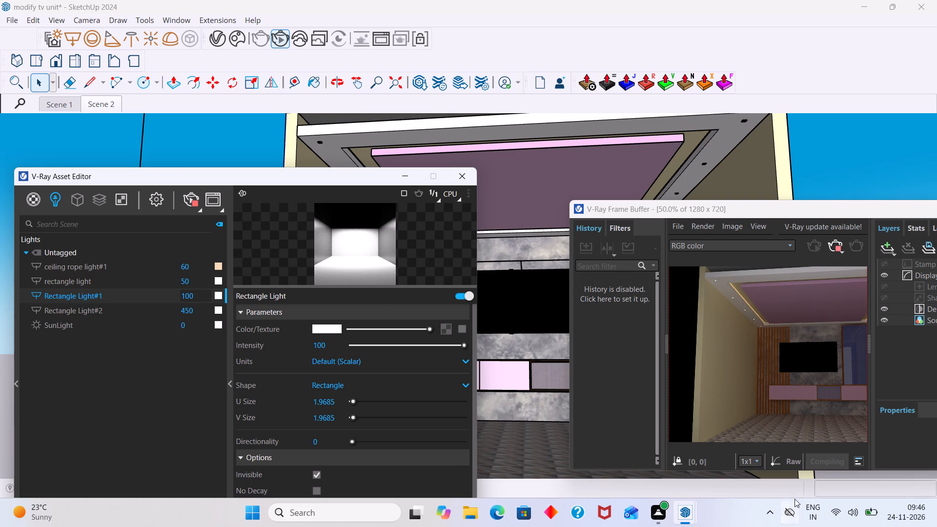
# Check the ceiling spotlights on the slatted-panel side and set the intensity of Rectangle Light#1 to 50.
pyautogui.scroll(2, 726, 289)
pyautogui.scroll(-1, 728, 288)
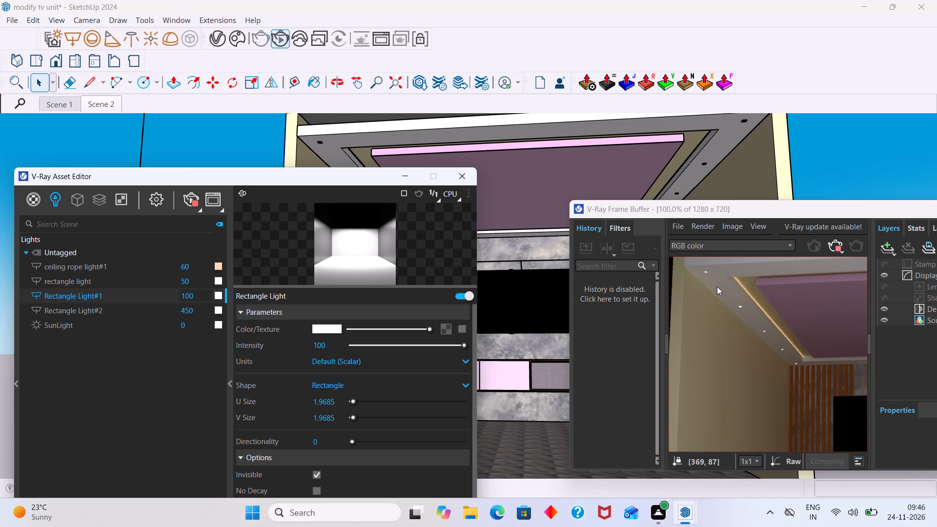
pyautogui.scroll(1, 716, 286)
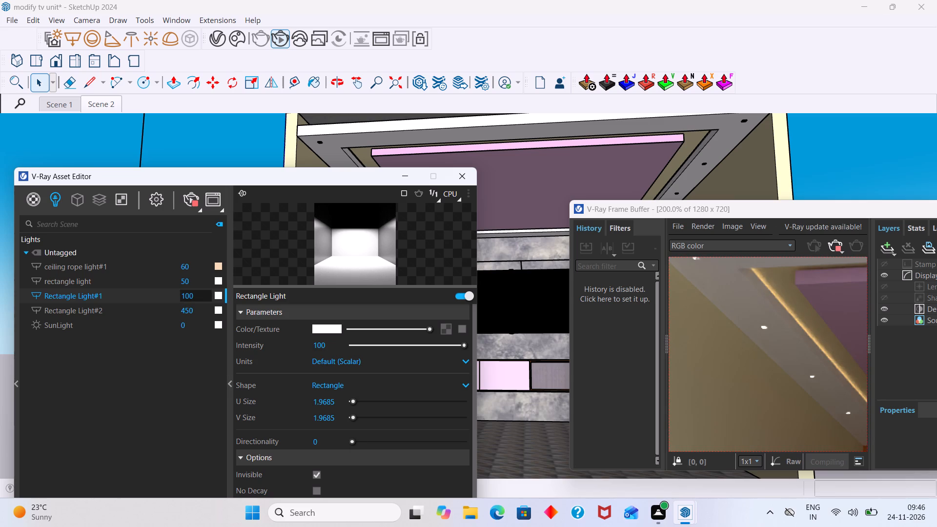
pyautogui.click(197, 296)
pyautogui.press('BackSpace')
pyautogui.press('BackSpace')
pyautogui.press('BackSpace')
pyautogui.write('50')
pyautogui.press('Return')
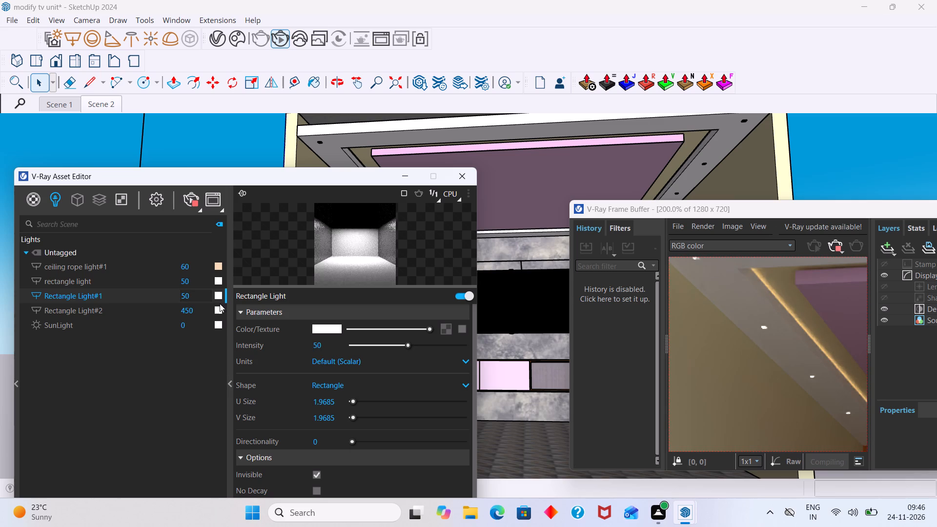
# Check the whole room in the render and set the intensity of Rectangle Light#1 to 30.
pyautogui.scroll(-1, 764, 345)
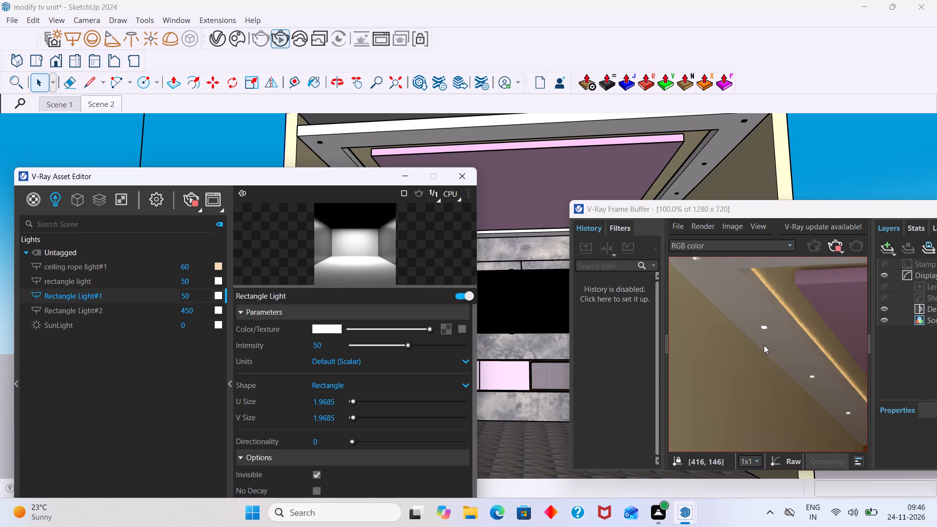
pyautogui.moveTo(771, 346); pyautogui.dragTo(633, 342, button='middle')
pyautogui.scroll(-1, 743, 349)
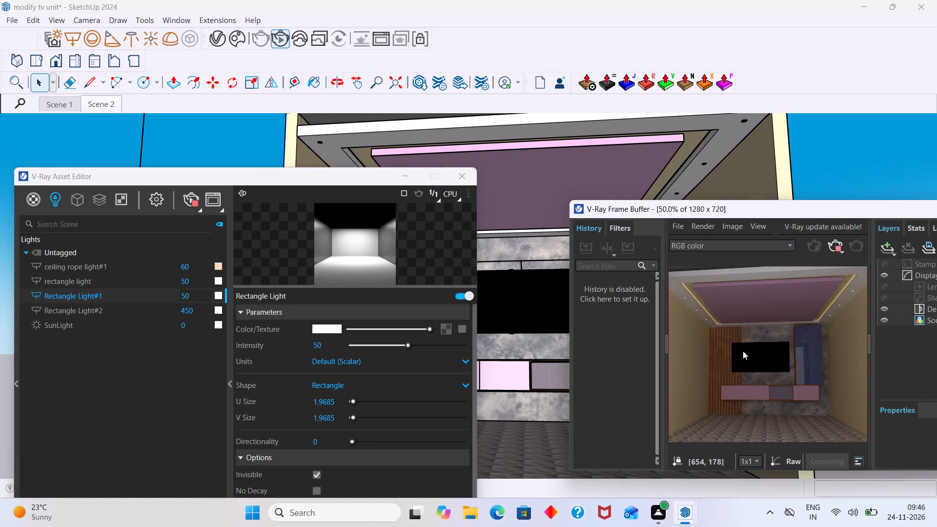
pyautogui.click(196, 297)
pyautogui.press('BackSpace')
pyautogui.press('BackSpace')
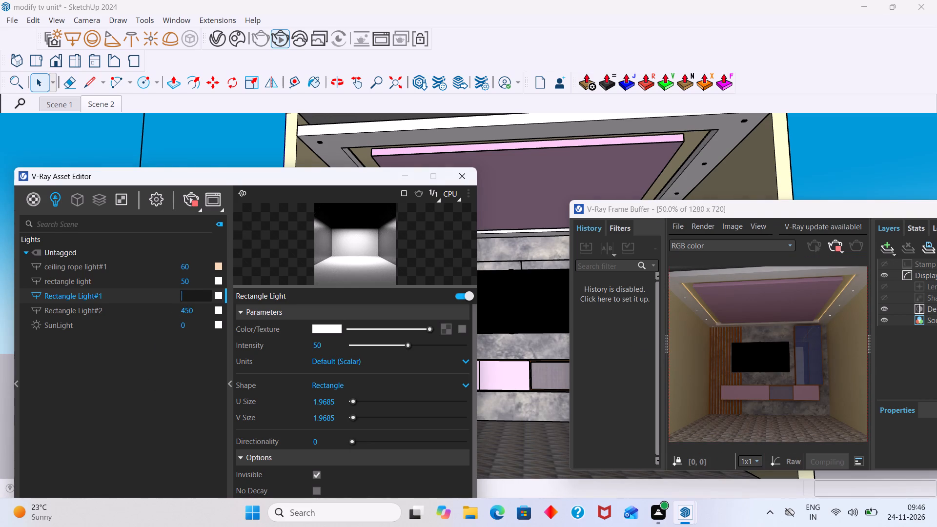
pyautogui.write('30')
pyautogui.press('Return')
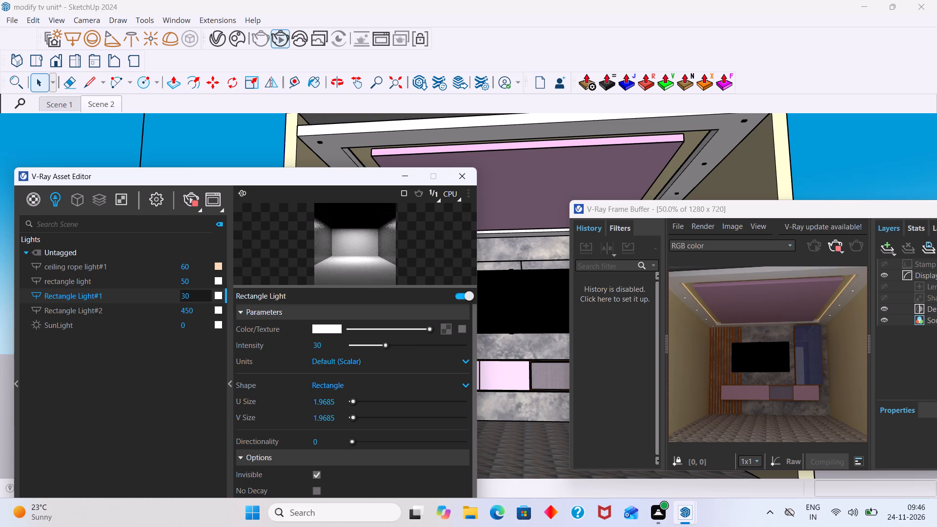
# Examine the ceiling spotlights on the slatted-panel side up close in the render.
pyautogui.moveTo(763, 313); pyautogui.dragTo(792, 331, button='middle')
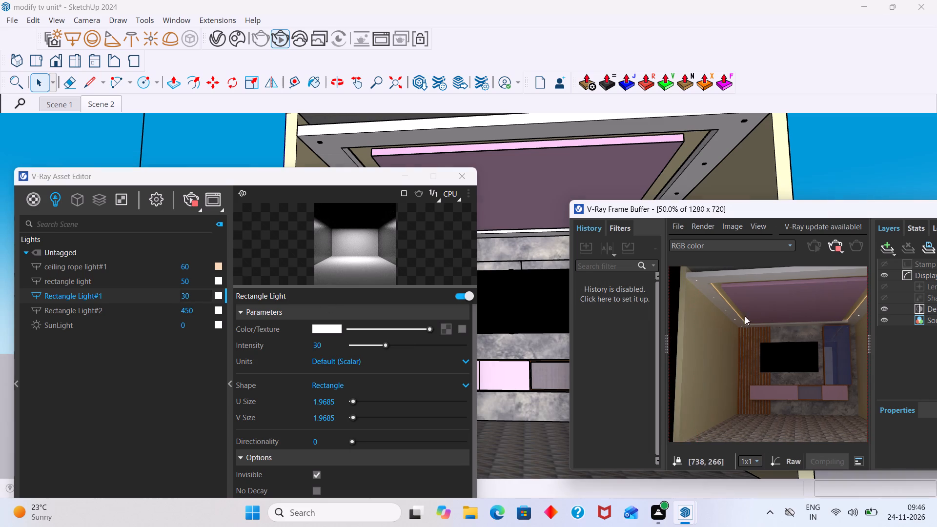
pyautogui.scroll(2, 721, 306)
pyautogui.scroll(-1, 711, 292)
pyautogui.moveTo(727, 310); pyautogui.dragTo(770, 351, button='middle')
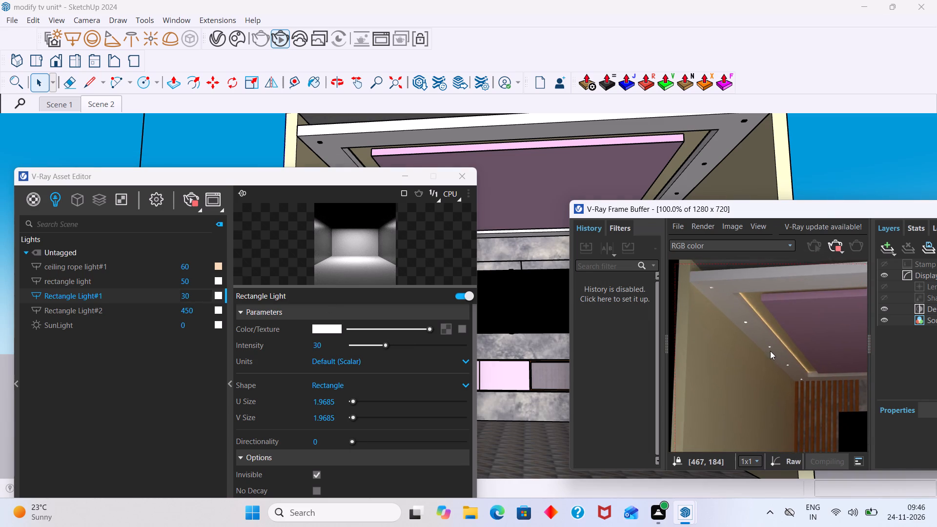
pyautogui.moveTo(770, 351); pyautogui.dragTo(772, 348, button='middle')
pyautogui.scroll(2, 703, 288)
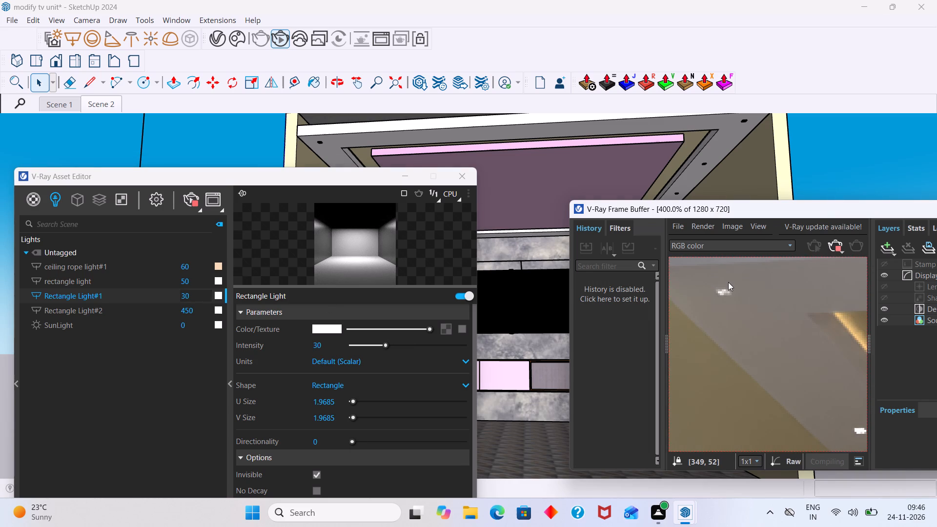
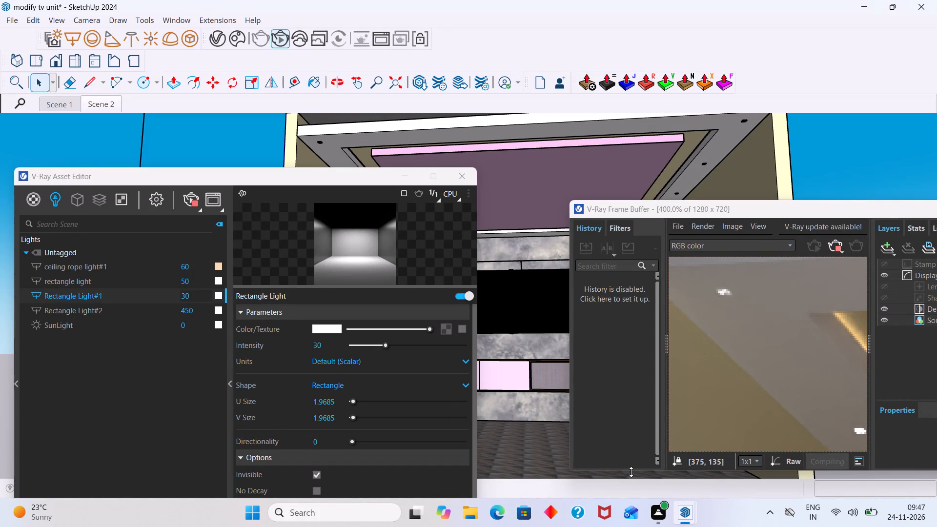
# Examine the ceiling spotlights on the slatted-panel side and the blue-panel side, and the whole room in the render.
pyautogui.scroll(-3, 638, 498)
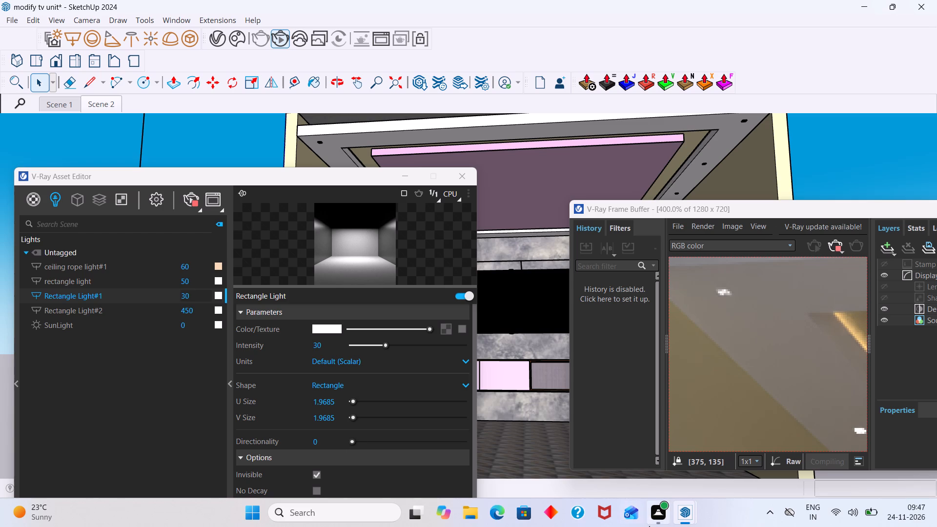
pyautogui.scroll(-2, 649, 526)
pyautogui.scroll(-2, 532, 362)
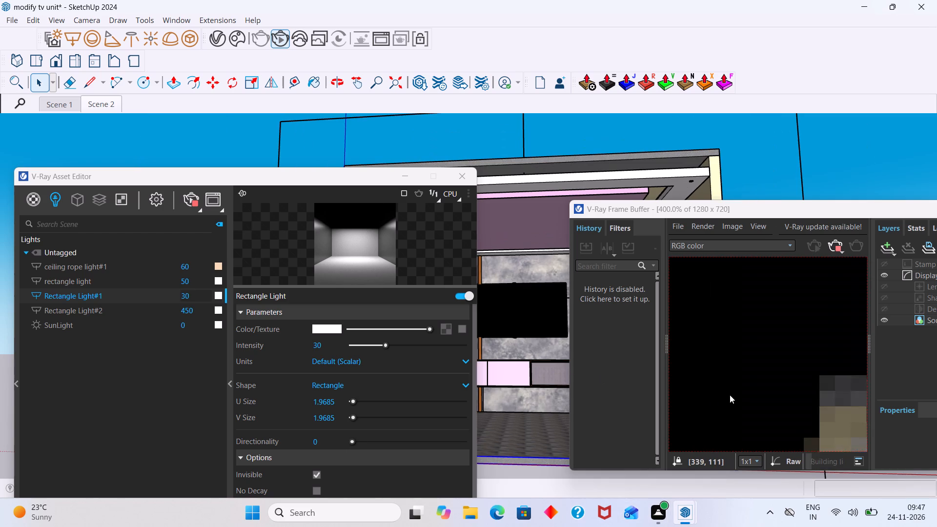
pyautogui.moveTo(745, 392); pyautogui.dragTo(641, 320, button='middle')
pyautogui.scroll(-1, 767, 358)
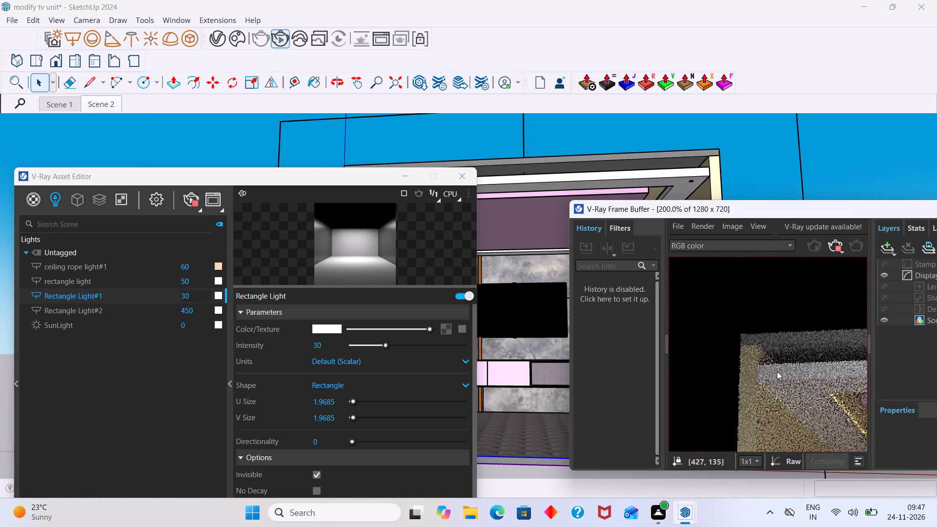
pyautogui.middleClick(801, 391)
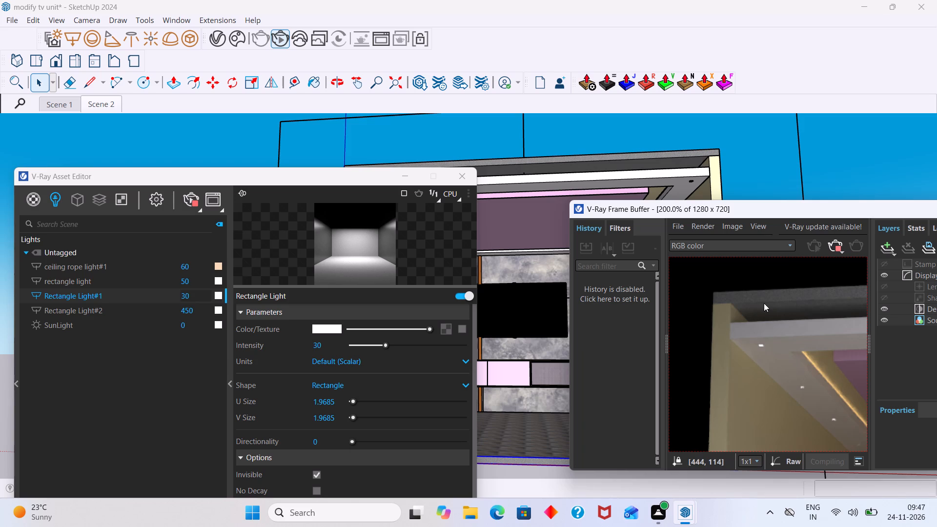
pyautogui.scroll(-3, 803, 306)
pyautogui.scroll(1, 785, 355)
pyautogui.scroll(2, 719, 324)
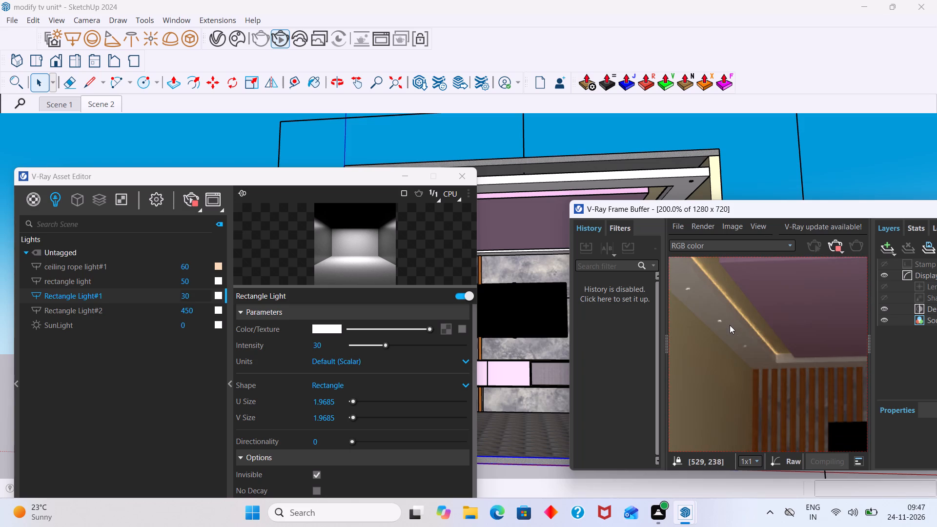
pyautogui.moveTo(754, 357); pyautogui.dragTo(796, 411, button='middle')
pyautogui.scroll(-1, 786, 391)
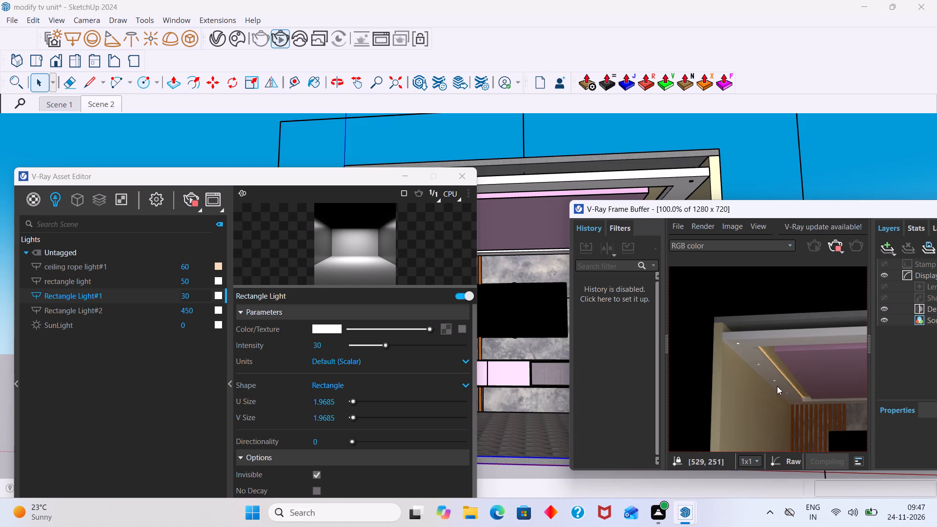
pyautogui.moveTo(775, 382); pyautogui.dragTo(763, 359, button='middle')
pyautogui.scroll(-1, 770, 341)
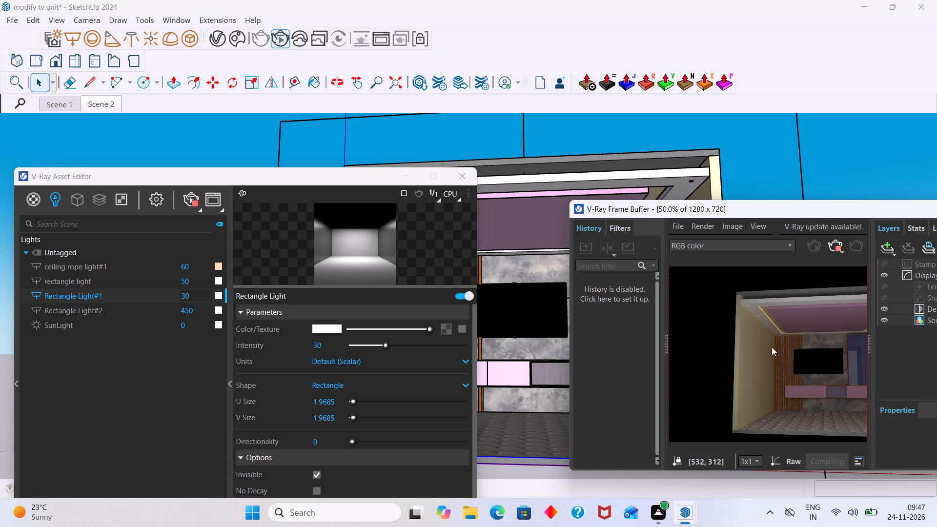
pyautogui.moveTo(775, 352); pyautogui.dragTo(714, 347, button='middle')
pyautogui.scroll(1, 829, 316)
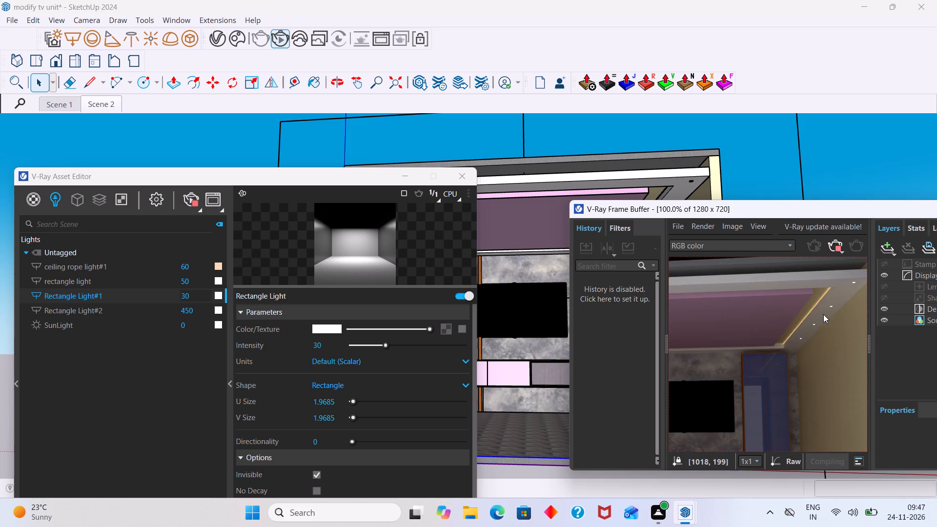
pyautogui.moveTo(820, 316); pyautogui.dragTo(805, 343, button='middle')
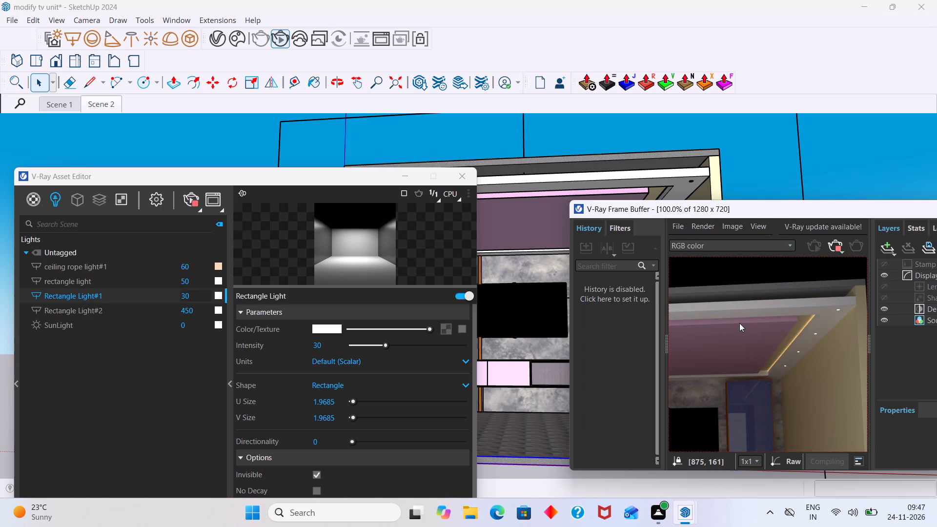
pyautogui.scroll(-1, 739, 323)
pyautogui.moveTo(747, 322); pyautogui.dragTo(805, 323, button='middle')
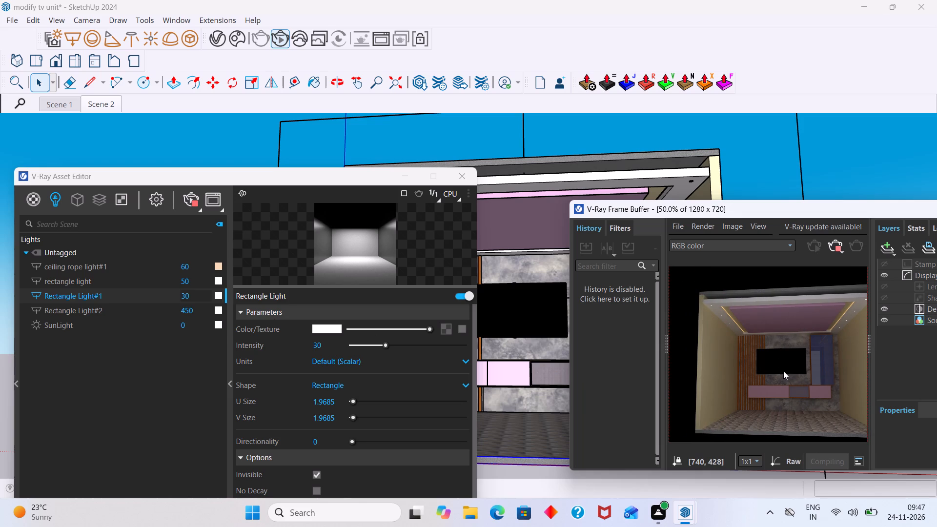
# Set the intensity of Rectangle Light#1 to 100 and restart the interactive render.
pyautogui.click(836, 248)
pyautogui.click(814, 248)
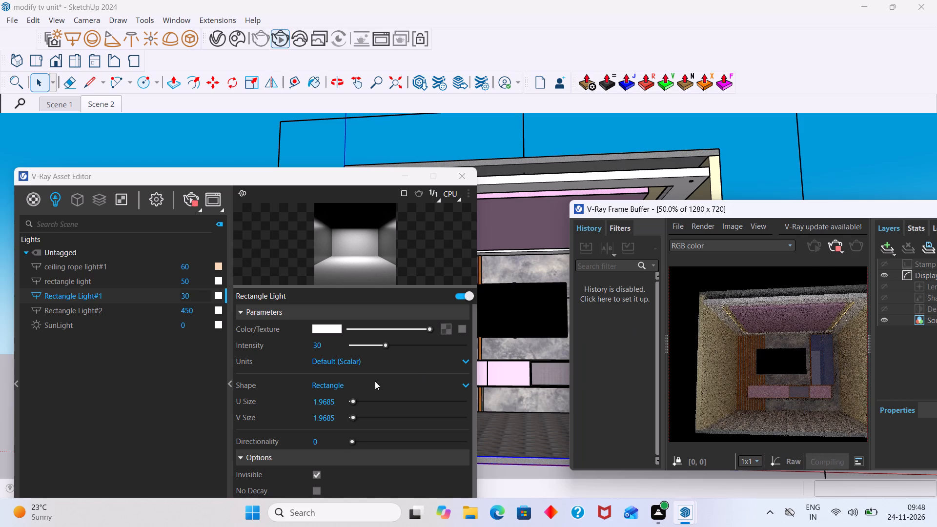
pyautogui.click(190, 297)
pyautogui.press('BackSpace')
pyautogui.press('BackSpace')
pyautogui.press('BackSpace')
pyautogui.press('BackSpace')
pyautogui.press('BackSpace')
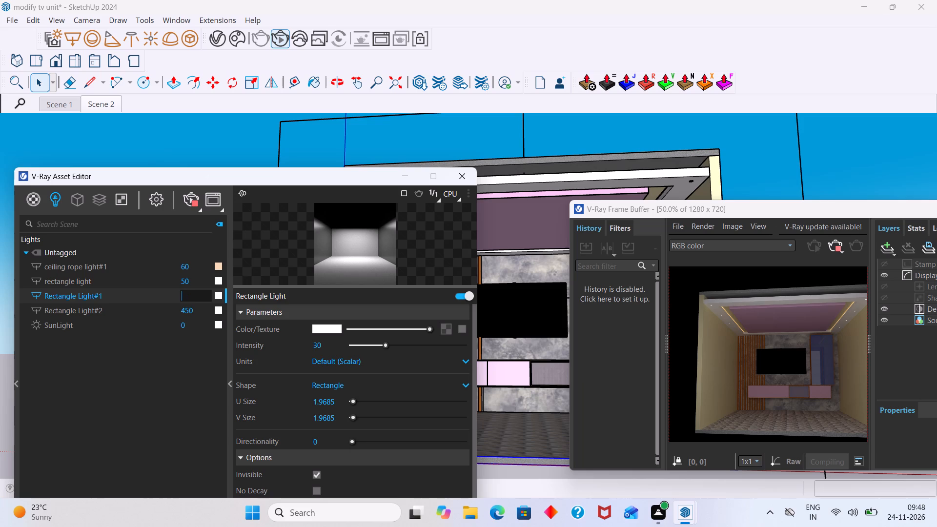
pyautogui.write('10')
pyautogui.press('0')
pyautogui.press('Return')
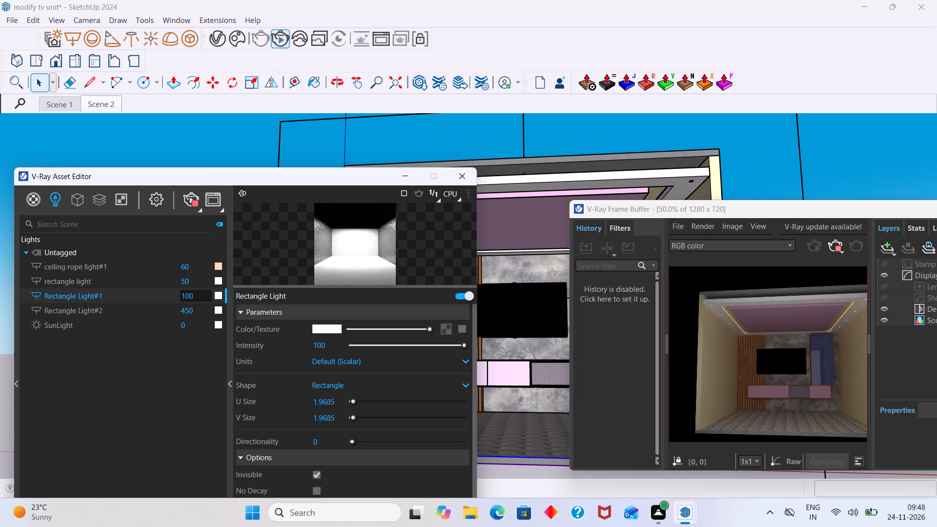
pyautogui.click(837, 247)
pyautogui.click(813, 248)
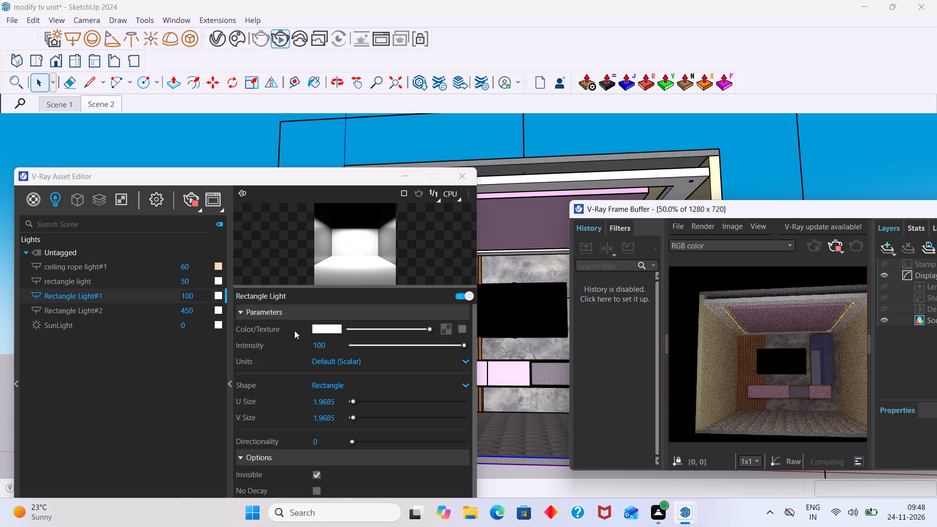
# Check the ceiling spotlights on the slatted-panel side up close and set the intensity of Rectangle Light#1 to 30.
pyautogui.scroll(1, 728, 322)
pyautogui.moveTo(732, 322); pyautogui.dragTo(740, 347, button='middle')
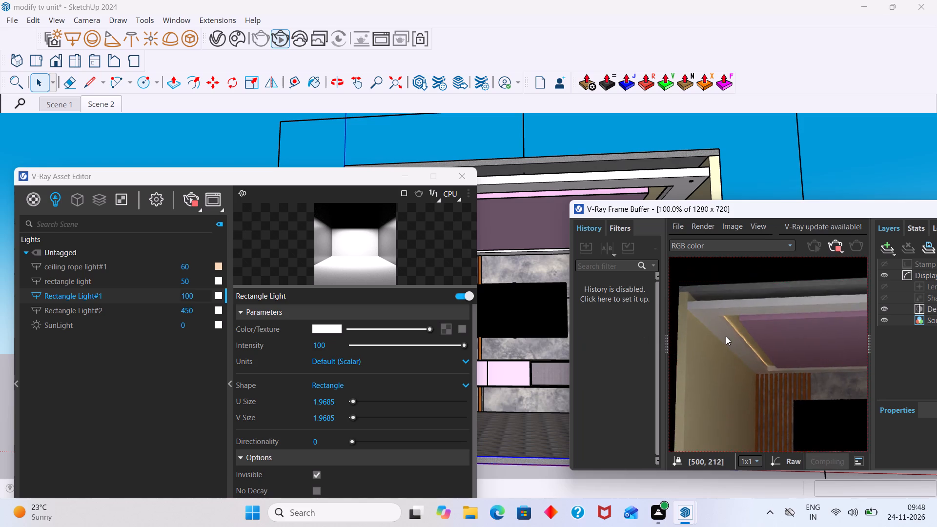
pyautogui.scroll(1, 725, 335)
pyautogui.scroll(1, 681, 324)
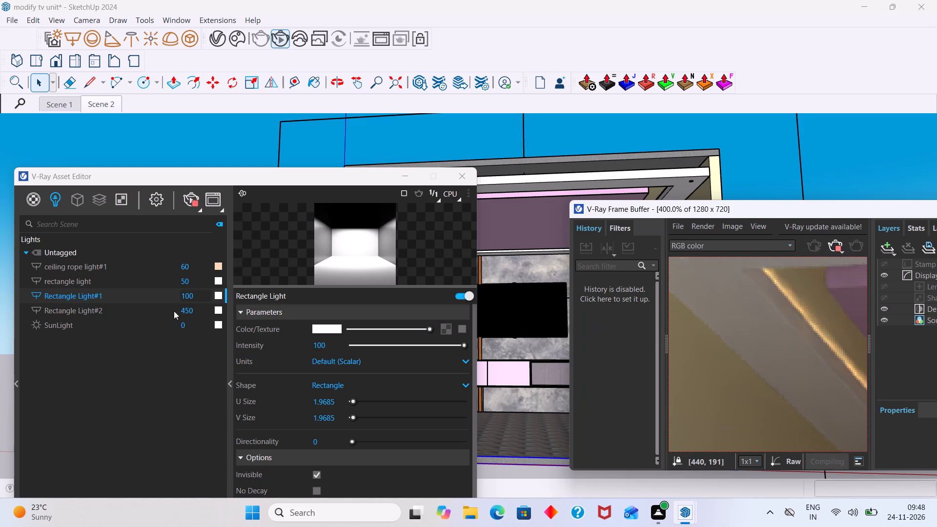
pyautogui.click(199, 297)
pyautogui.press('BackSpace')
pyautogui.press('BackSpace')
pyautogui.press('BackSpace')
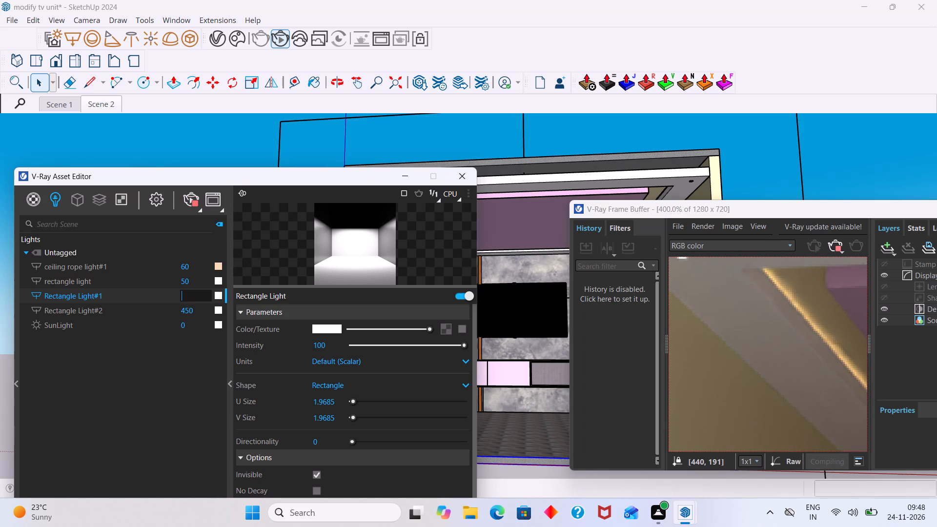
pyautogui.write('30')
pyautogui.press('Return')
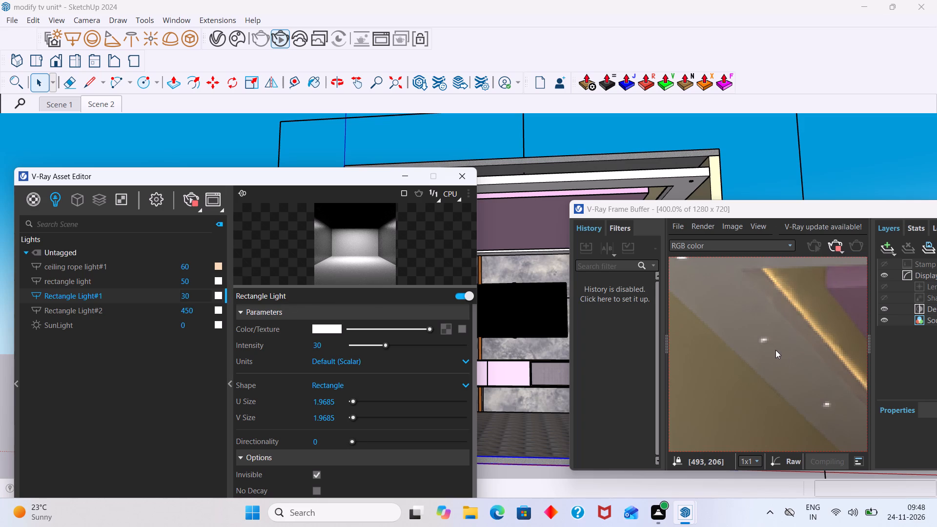
# Set the intensity of the room's rectangle light to 100.
pyautogui.scroll(-2, 764, 350)
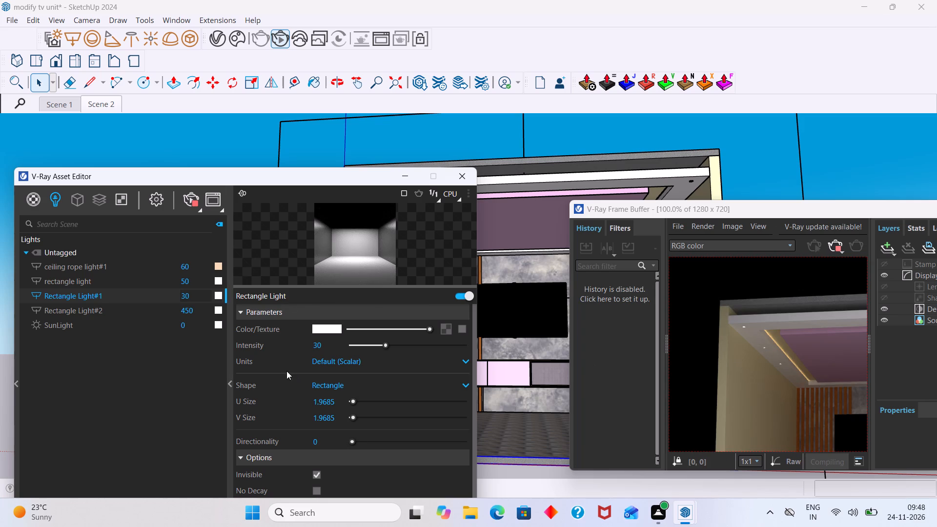
pyautogui.click(193, 283)
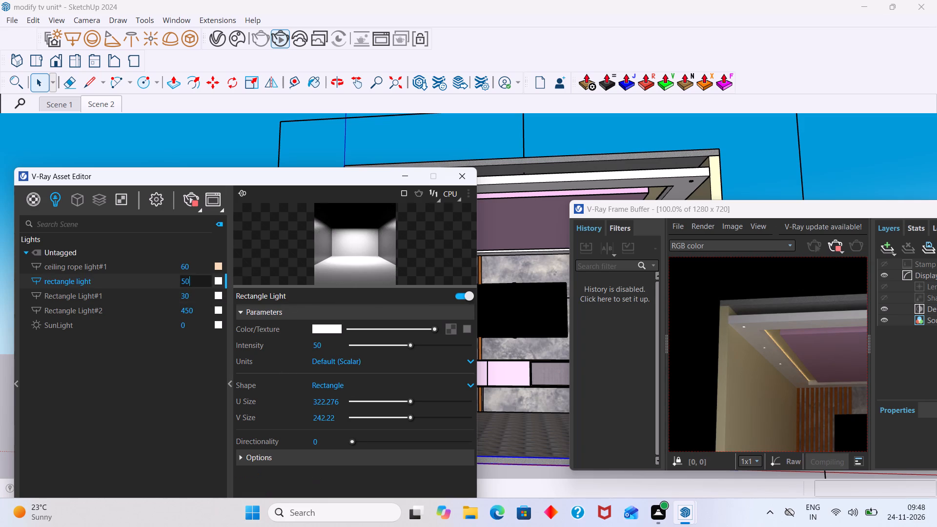
pyautogui.press('BackSpace')
pyautogui.press('BackSpace')
pyautogui.write('100')
pyautogui.press('Return')
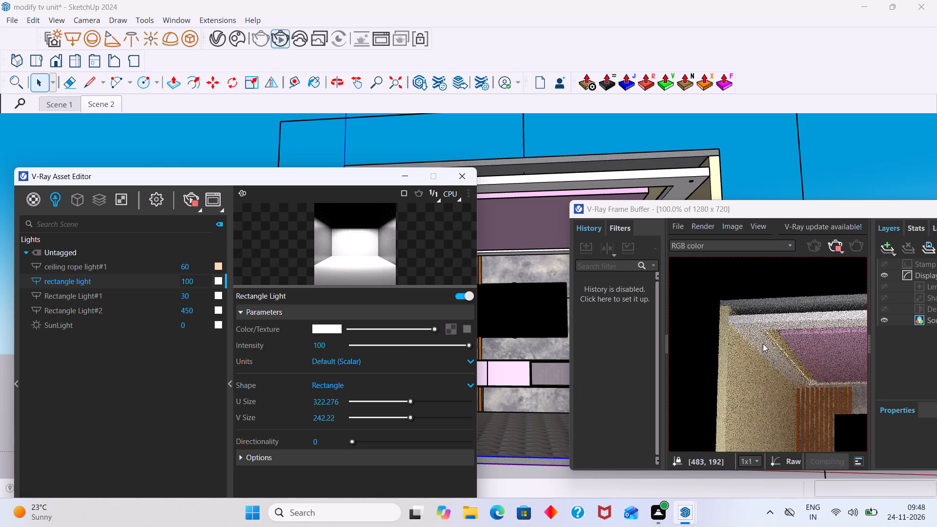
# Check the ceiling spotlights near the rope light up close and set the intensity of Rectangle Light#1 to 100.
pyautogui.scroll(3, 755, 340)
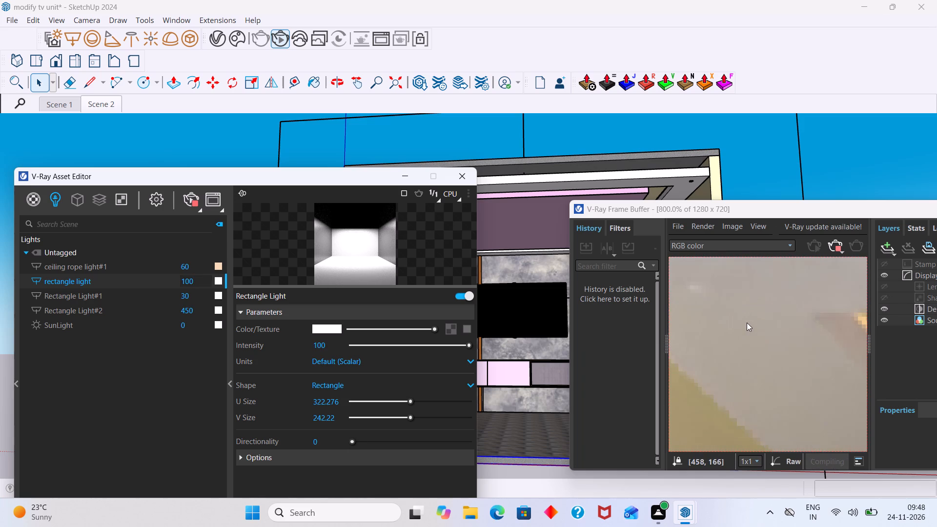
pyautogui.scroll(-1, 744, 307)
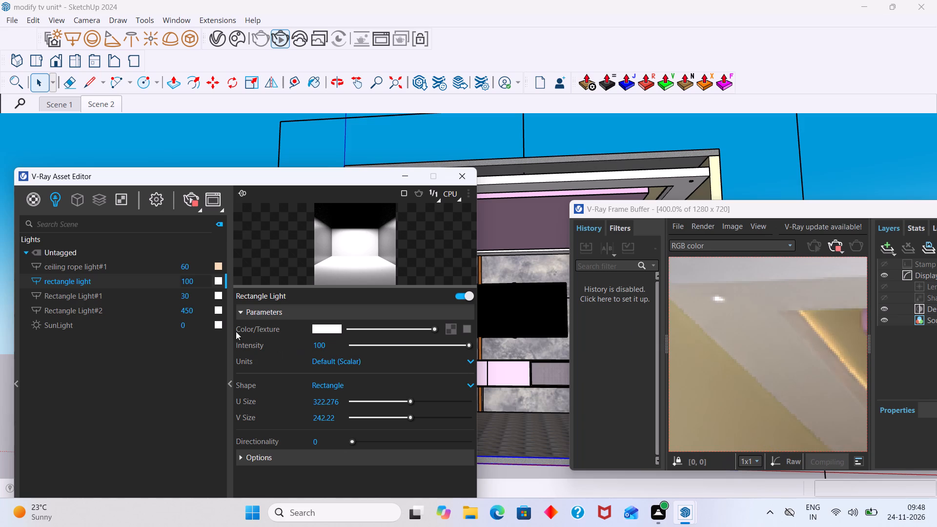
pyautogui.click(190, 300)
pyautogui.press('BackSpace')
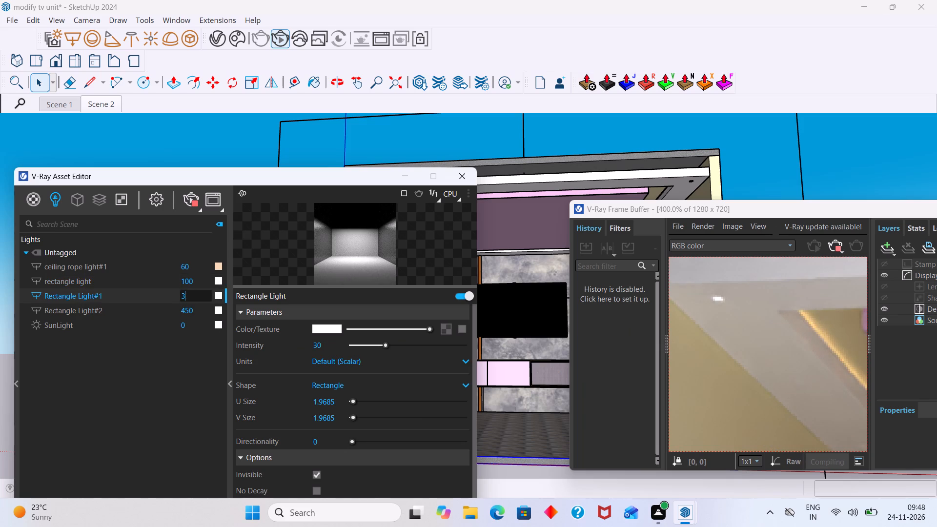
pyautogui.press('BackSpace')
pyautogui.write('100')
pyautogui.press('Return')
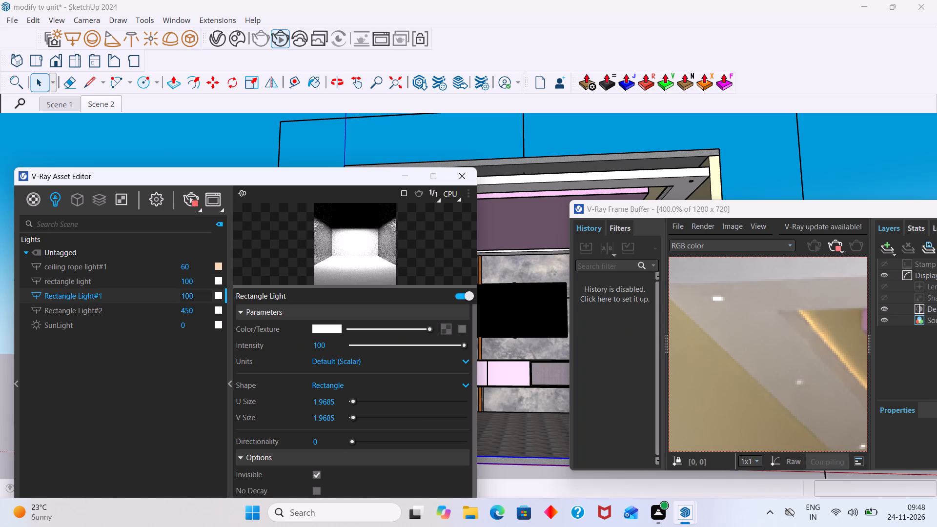
# Check the slatted-panel side of the ceiling in the render and set the intensity of Rectangle Light#1 to 200.
pyautogui.scroll(-2, 773, 368)
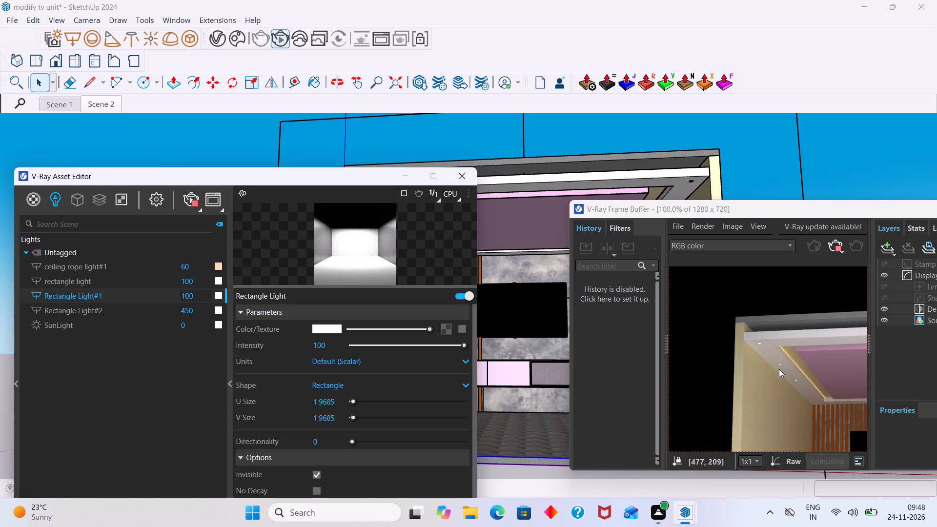
pyautogui.scroll(1, 791, 375)
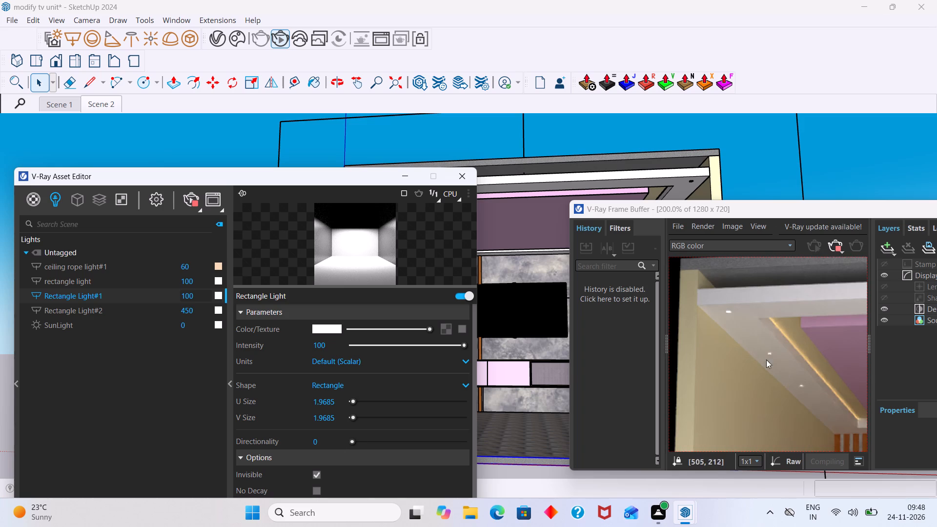
pyautogui.scroll(1, 721, 337)
pyautogui.click(194, 298)
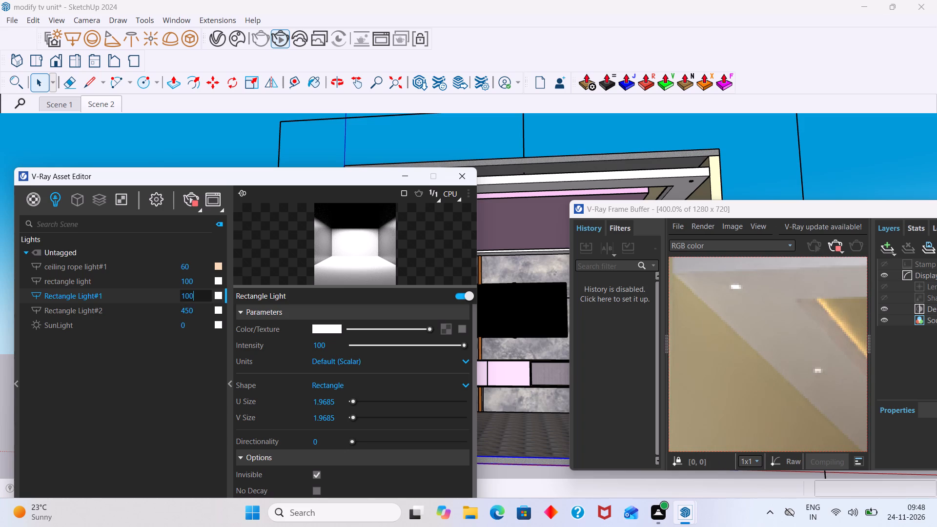
pyautogui.press('BackSpace')
pyautogui.press('BackSpace')
pyautogui.press('BackSpace')
pyautogui.press('BackSpace')
pyautogui.press('BackSpace')
pyautogui.press('BackSpace')
pyautogui.press('BackSpace')
pyautogui.press('BackSpace')
pyautogui.write('200')
pyautogui.press('Return')
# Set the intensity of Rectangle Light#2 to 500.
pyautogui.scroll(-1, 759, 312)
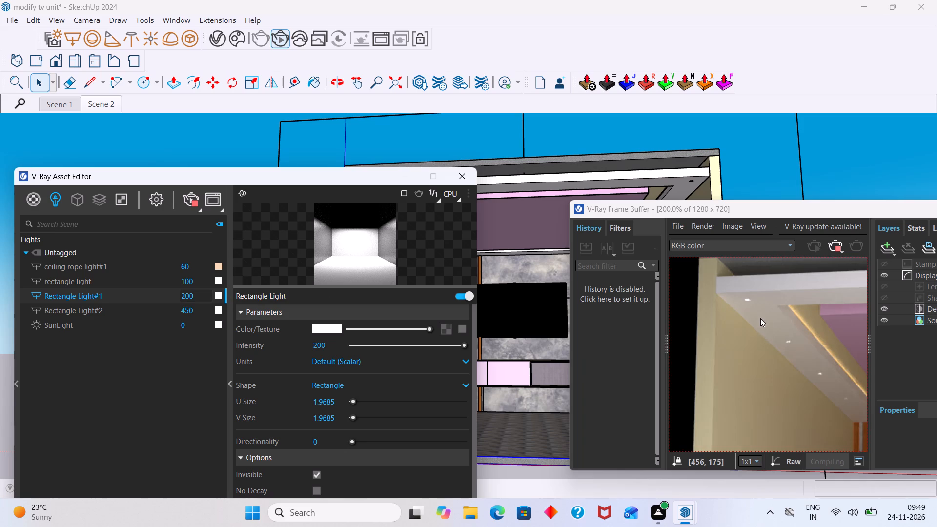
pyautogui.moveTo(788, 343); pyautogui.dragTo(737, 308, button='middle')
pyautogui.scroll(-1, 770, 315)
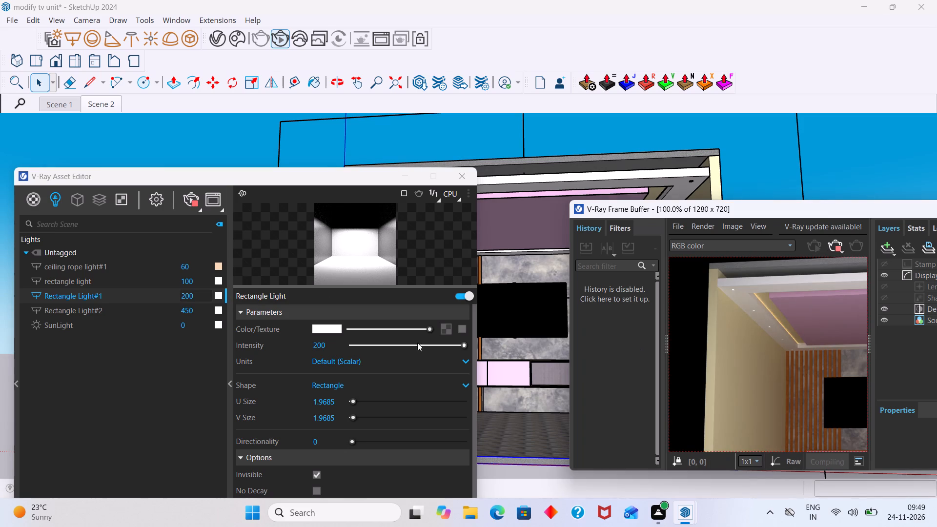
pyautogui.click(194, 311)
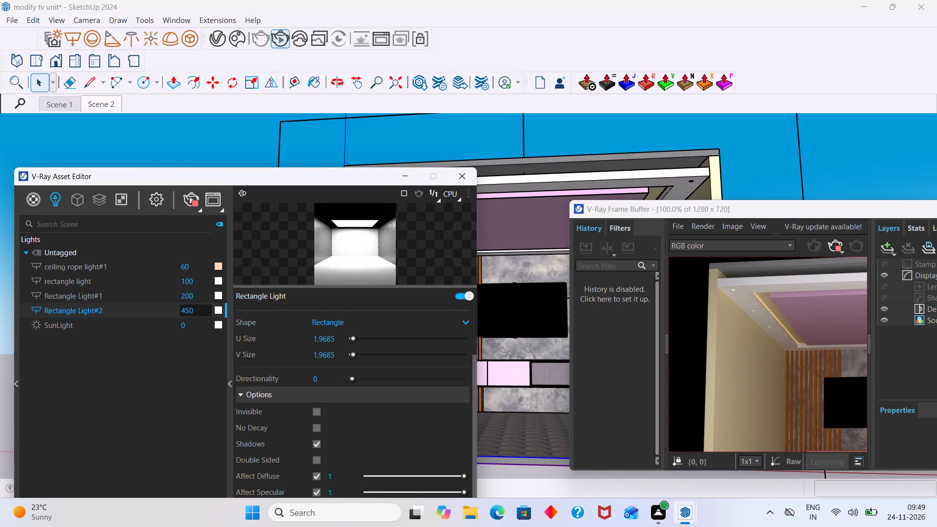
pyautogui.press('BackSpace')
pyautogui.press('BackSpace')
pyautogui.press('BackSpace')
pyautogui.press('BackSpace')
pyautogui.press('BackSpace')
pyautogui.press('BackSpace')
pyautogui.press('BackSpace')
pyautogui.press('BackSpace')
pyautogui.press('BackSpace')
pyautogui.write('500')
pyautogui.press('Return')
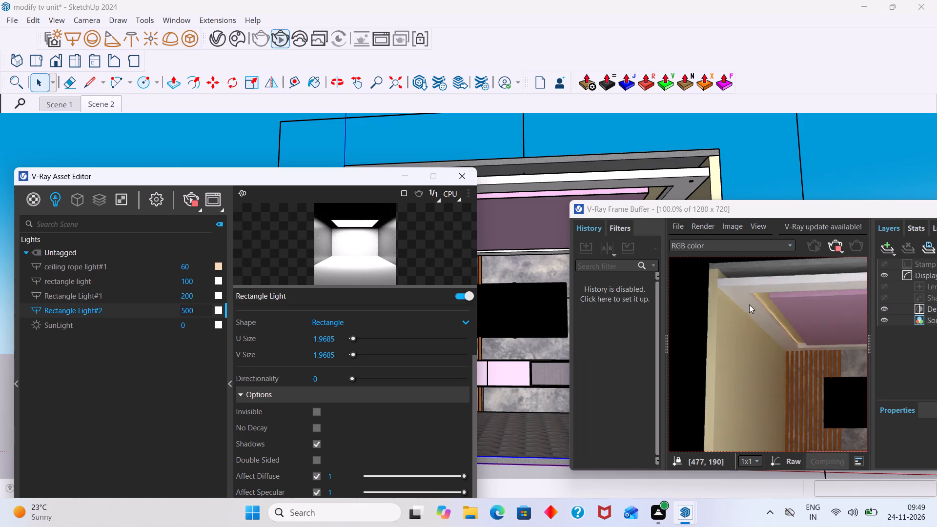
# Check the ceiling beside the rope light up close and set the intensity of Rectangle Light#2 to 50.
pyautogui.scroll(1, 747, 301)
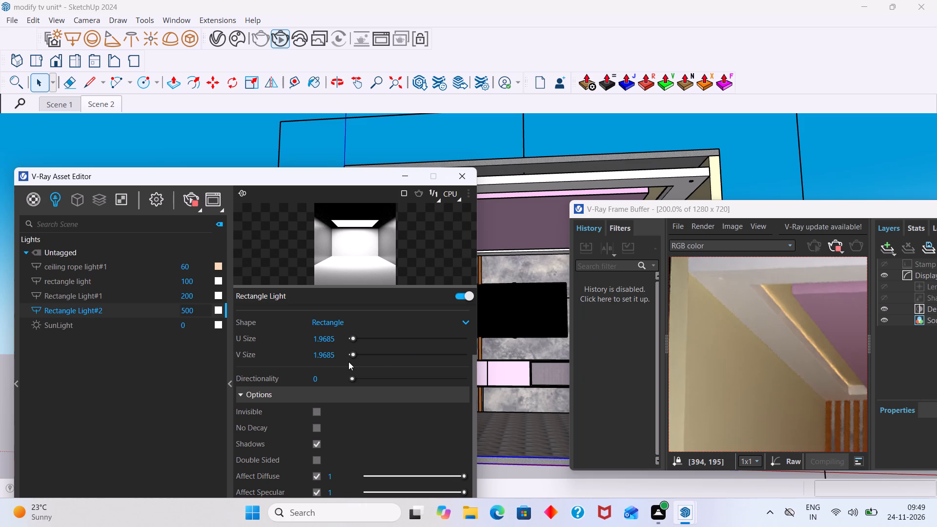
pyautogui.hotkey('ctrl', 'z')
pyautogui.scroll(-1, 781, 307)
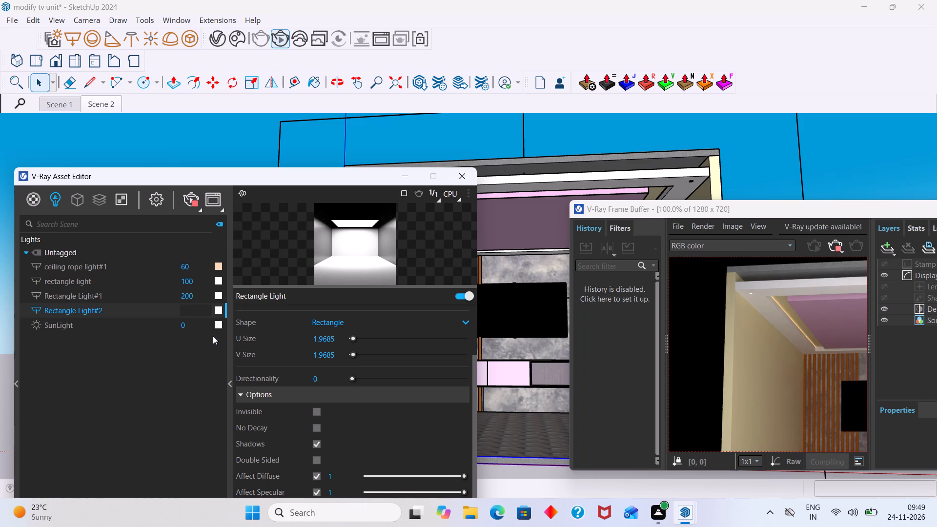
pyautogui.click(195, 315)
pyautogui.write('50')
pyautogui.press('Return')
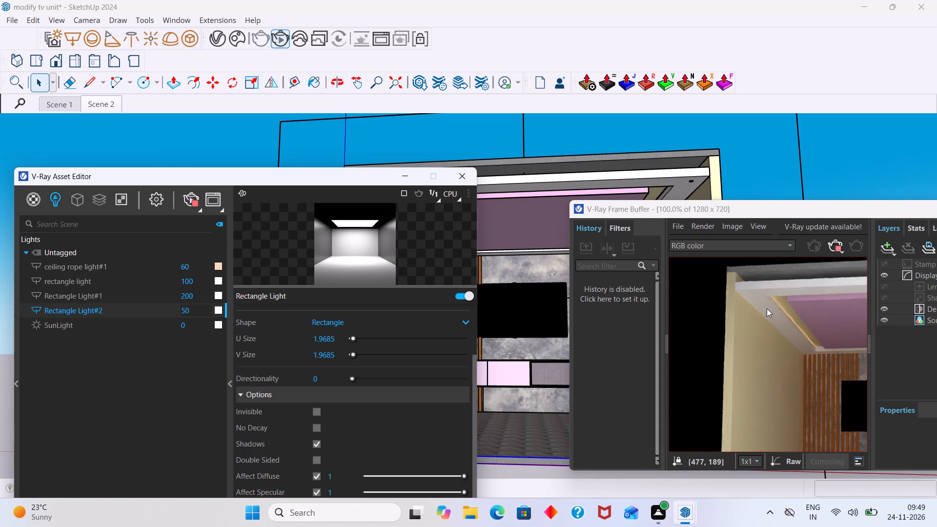
# Check the ceiling spotlights in the render and set the intensity of Rectangle Light#2 to 400.
pyautogui.scroll(2, 766, 307)
pyautogui.scroll(-2, 766, 307)
pyautogui.click(190, 311)
pyautogui.press('BackSpace')
pyautogui.press('BackSpace')
pyautogui.press('BackSpace')
pyautogui.press('BackSpace')
pyautogui.press('BackSpace')
pyautogui.press('BackSpace')
pyautogui.press('BackSpace')
pyautogui.press('BackSpace')
pyautogui.press('BackSpace')
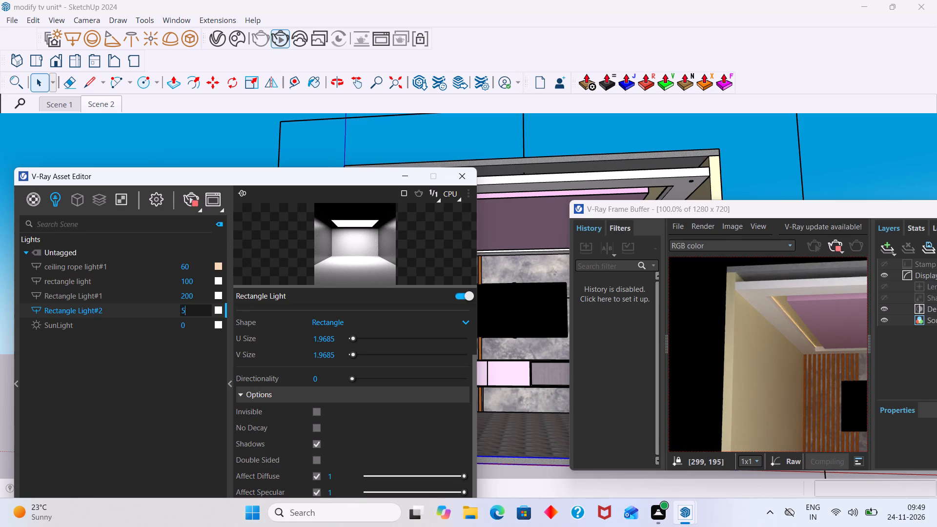
pyautogui.press('4')
pyautogui.write('00')
pyautogui.press('Return')
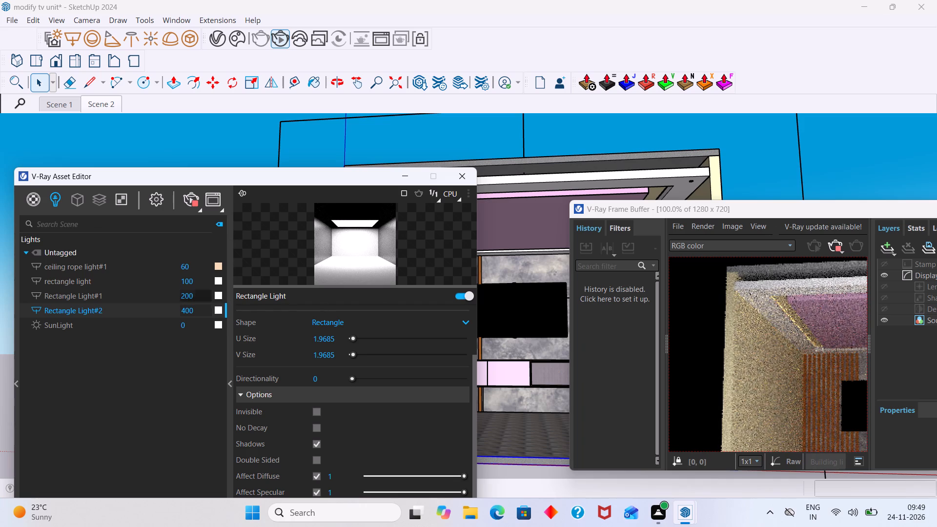
# Set the intensity of Rectangle Light#1 to 30.
pyautogui.click(198, 298)
pyautogui.press('BackSpace')
pyautogui.press('BackSpace')
pyautogui.press('BackSpace')
pyautogui.press('BackSpace')
pyautogui.press('BackSpace')
pyautogui.press('BackSpace')
pyautogui.press('BackSpace')
pyautogui.press('BackSpace')
pyautogui.press('BackSpace')
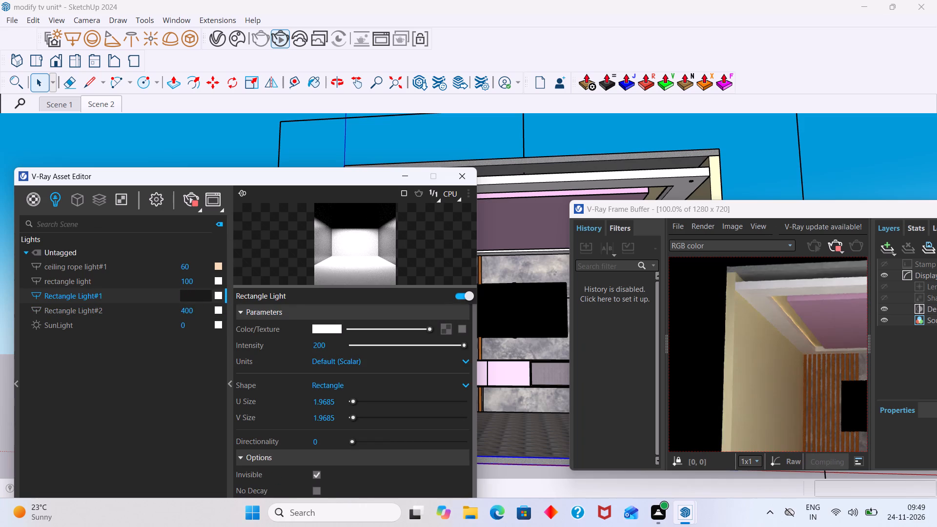
pyautogui.write('30')
pyautogui.press('Return')
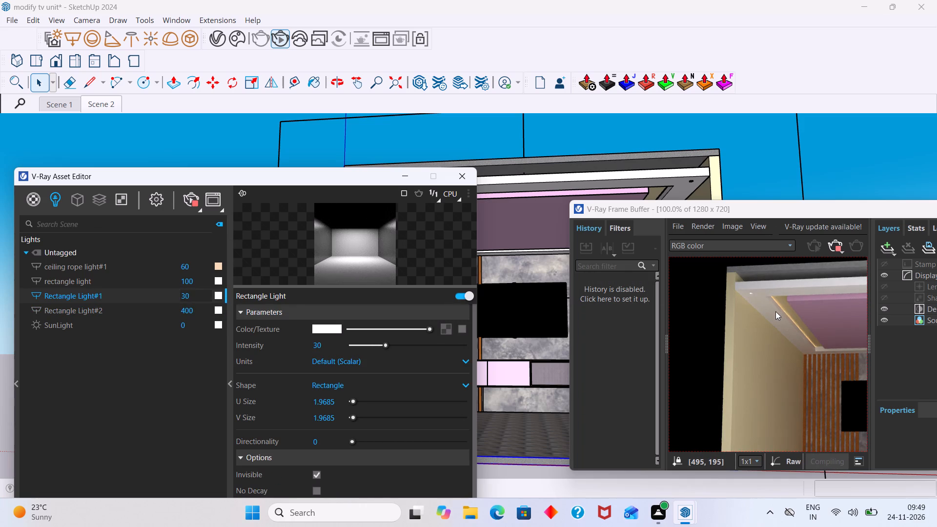
# Restart the interactive render and check the ceiling spotlights on the slatted-panel side, both up close and in the whole room.
pyautogui.scroll(-2, 759, 313)
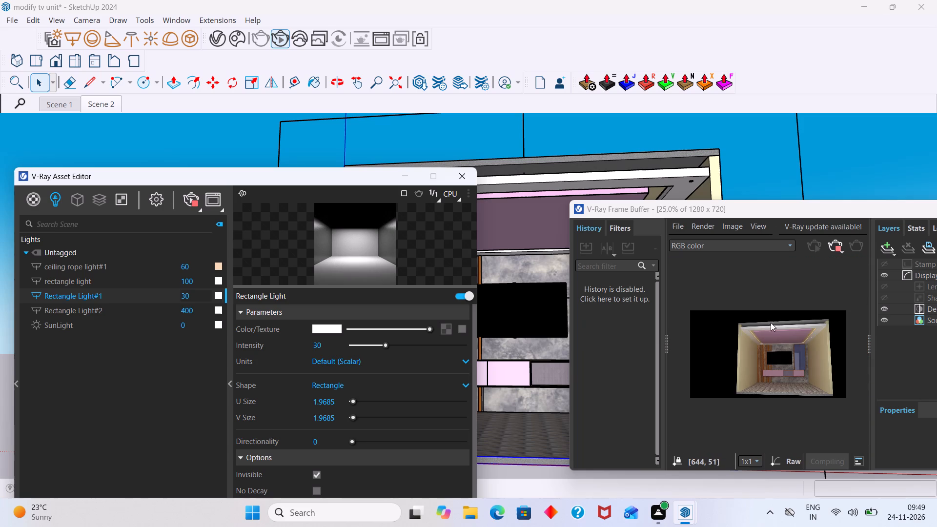
pyautogui.moveTo(774, 329); pyautogui.dragTo(794, 324, button='middle')
pyautogui.scroll(2, 755, 331)
pyautogui.scroll(1, 723, 305)
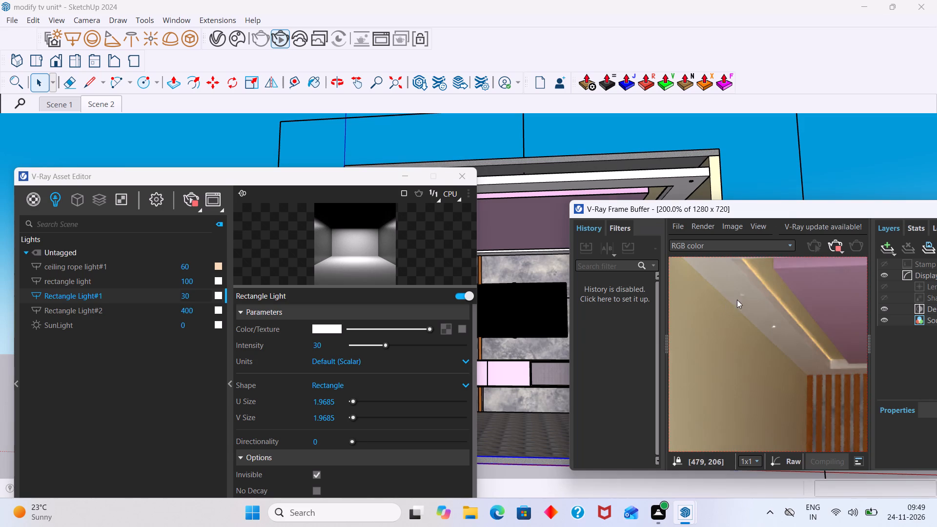
pyautogui.click(835, 243)
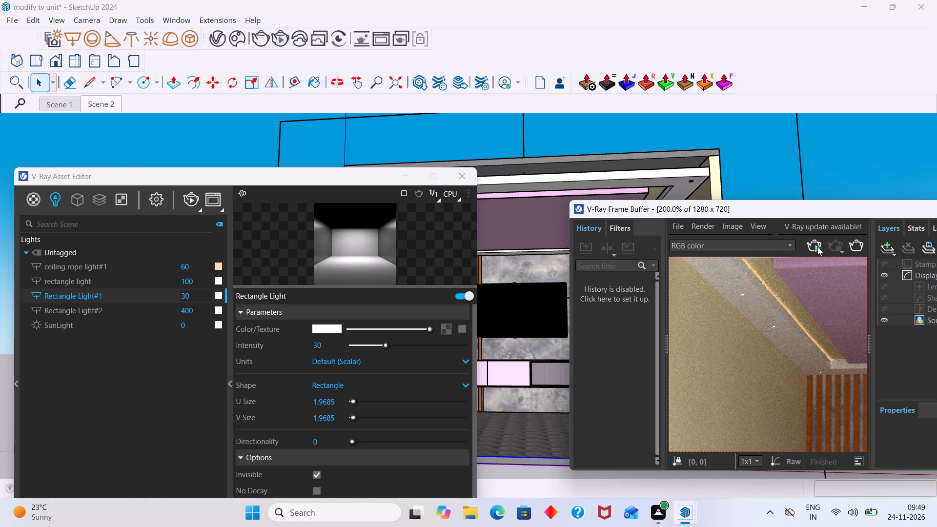
pyautogui.click(816, 245)
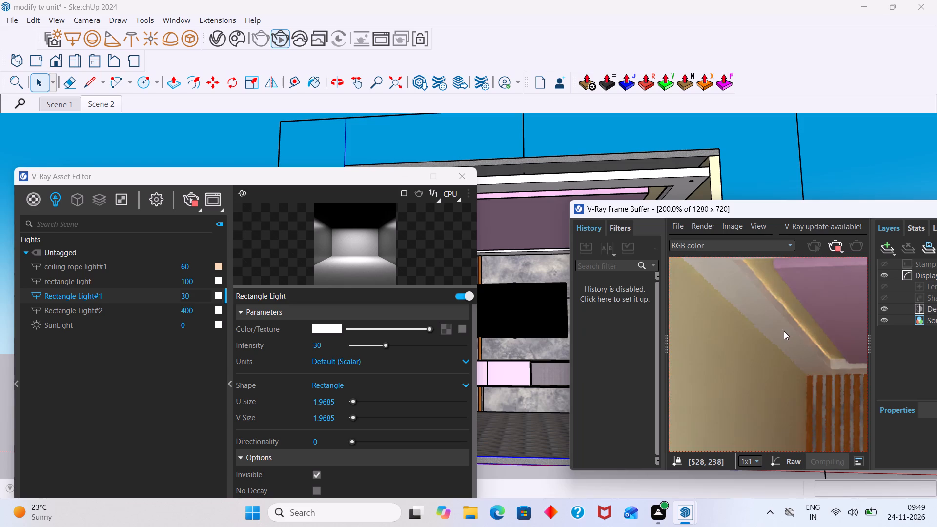
pyautogui.moveTo(793, 339); pyautogui.dragTo(819, 368, button='middle')
pyautogui.scroll(-3, 767, 351)
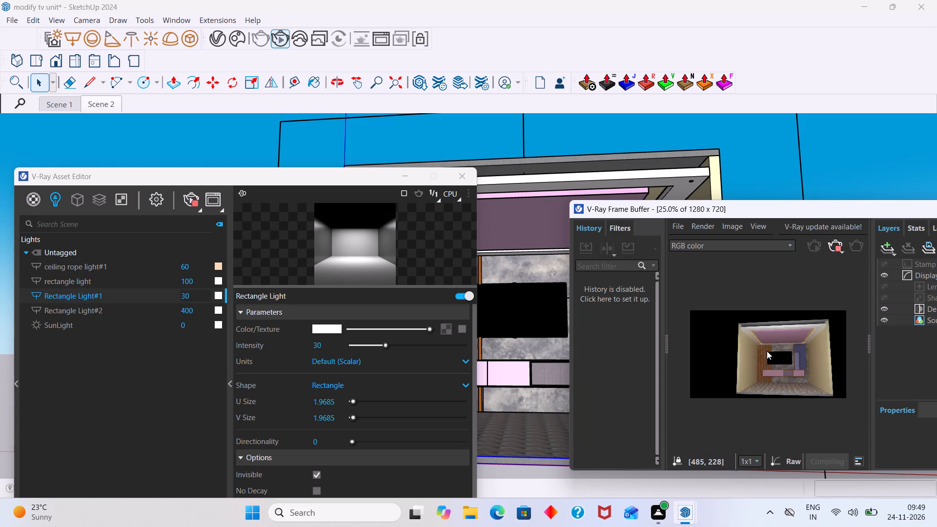
pyautogui.scroll(1, 762, 353)
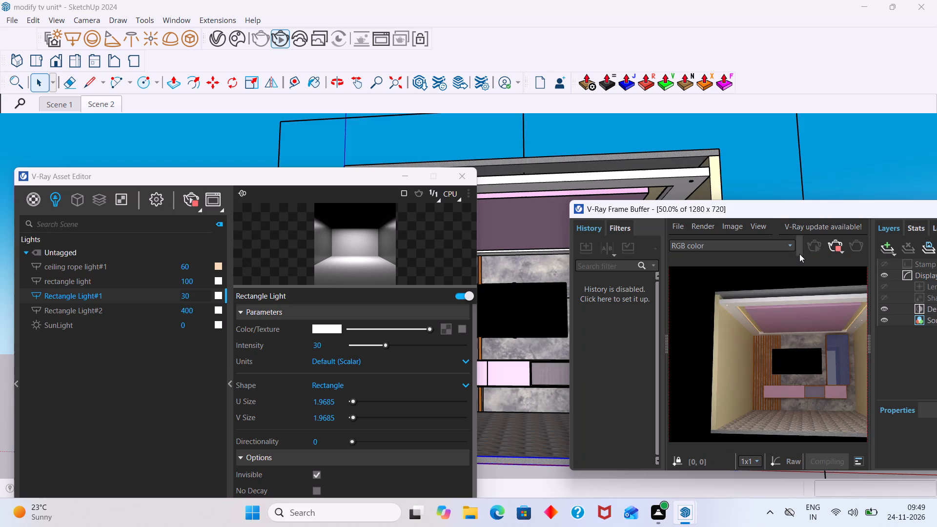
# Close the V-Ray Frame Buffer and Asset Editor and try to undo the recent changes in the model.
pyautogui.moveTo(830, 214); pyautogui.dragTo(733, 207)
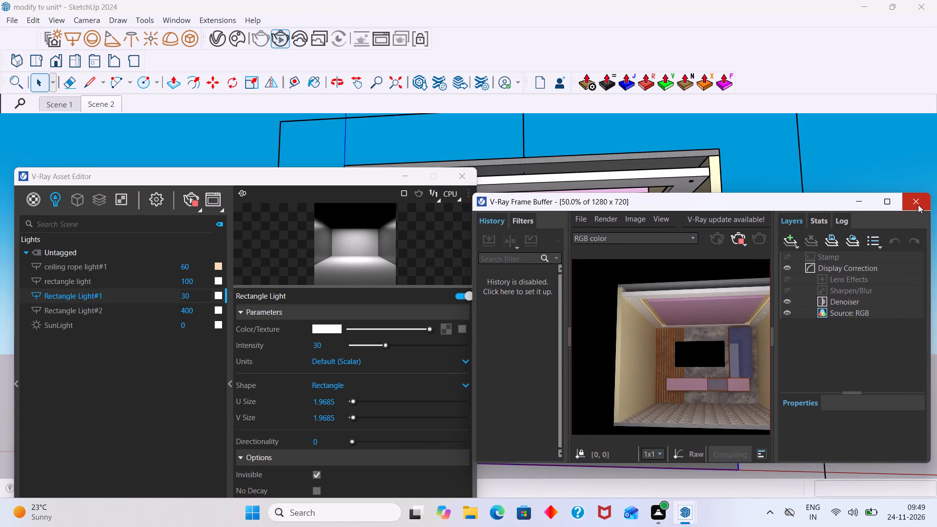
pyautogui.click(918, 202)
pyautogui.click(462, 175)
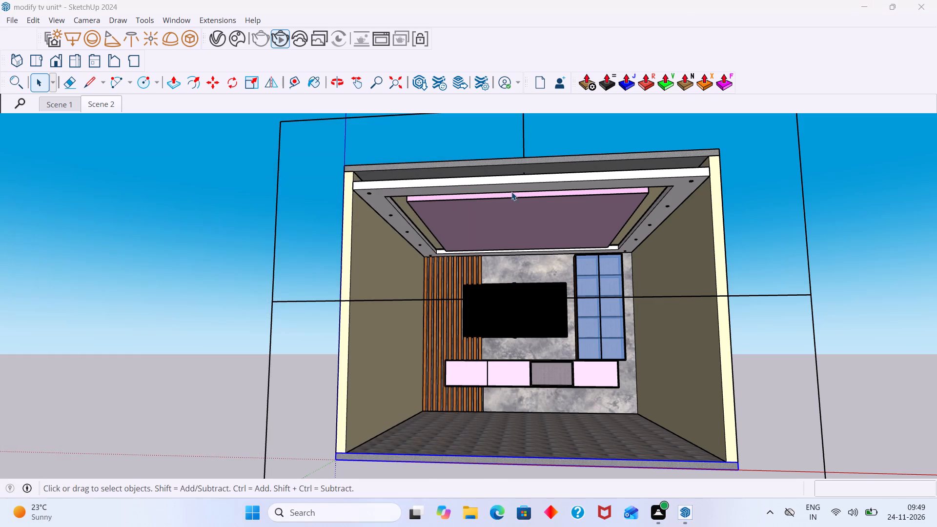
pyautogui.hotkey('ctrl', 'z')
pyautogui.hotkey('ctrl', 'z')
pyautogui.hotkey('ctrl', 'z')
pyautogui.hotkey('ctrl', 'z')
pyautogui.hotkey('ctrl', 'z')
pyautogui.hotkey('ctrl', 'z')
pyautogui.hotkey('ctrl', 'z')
# Restart the interactive render and examine the front ceiling spotlight on the slatted-panel side up close in the render and the model.
pyautogui.doubleClick(282, 40)
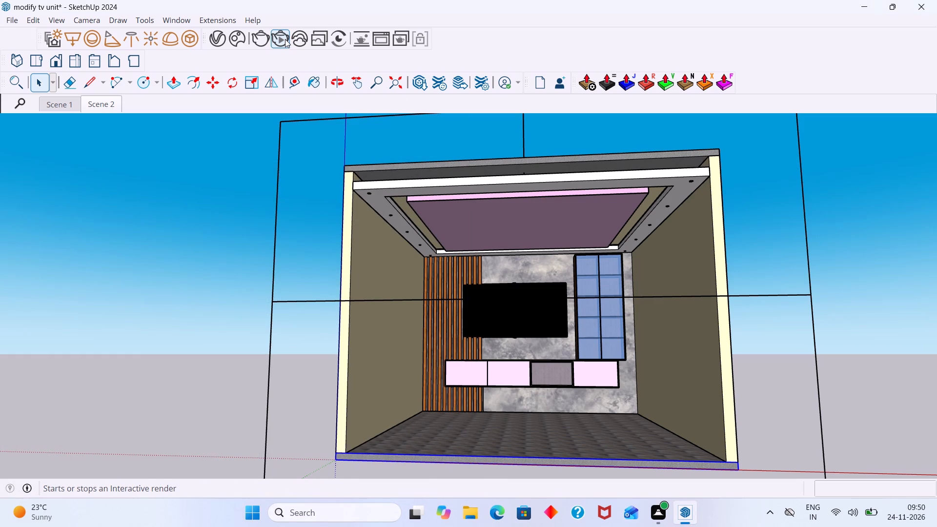
pyautogui.doubleClick(285, 39)
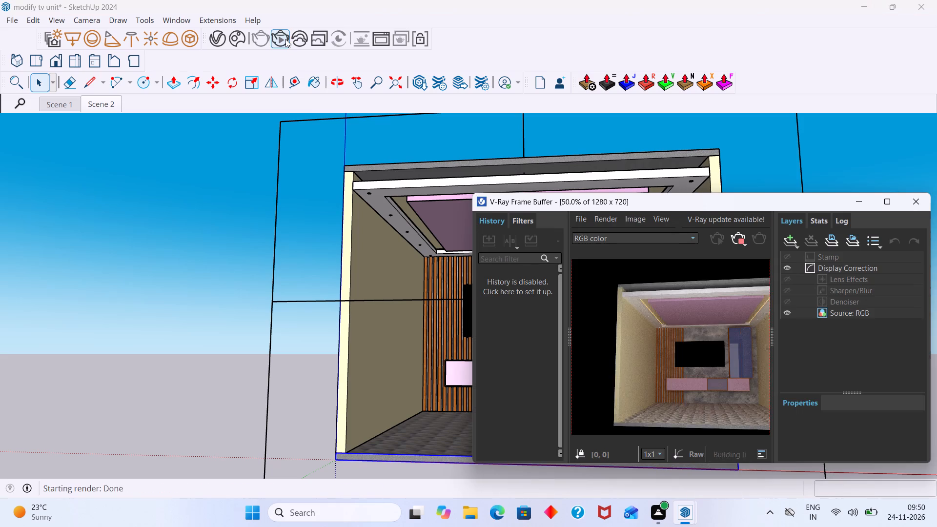
pyautogui.scroll(1, 651, 312)
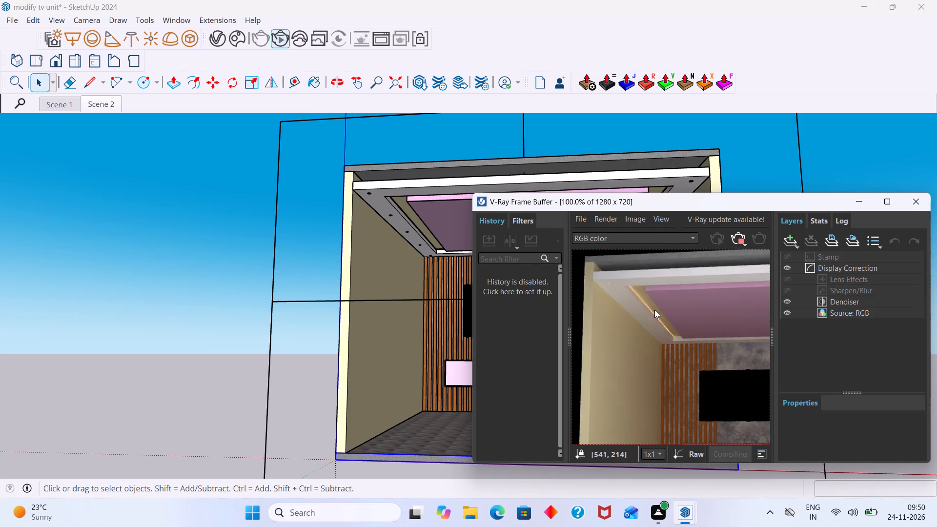
pyautogui.scroll(1, 654, 309)
pyautogui.moveTo(650, 308); pyautogui.dragTo(709, 337, button='middle')
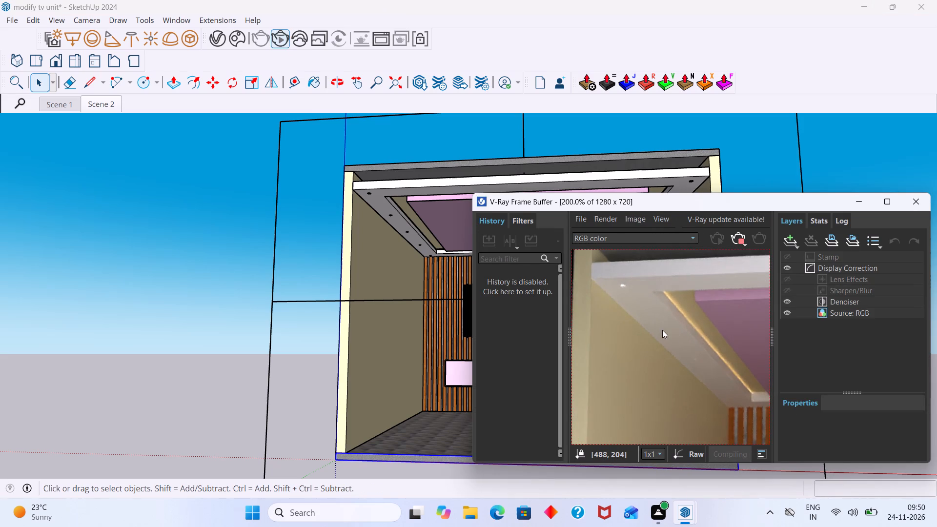
pyautogui.scroll(1, 662, 330)
pyautogui.moveTo(664, 333); pyautogui.dragTo(709, 386, button='middle')
pyautogui.scroll(1, 618, 304)
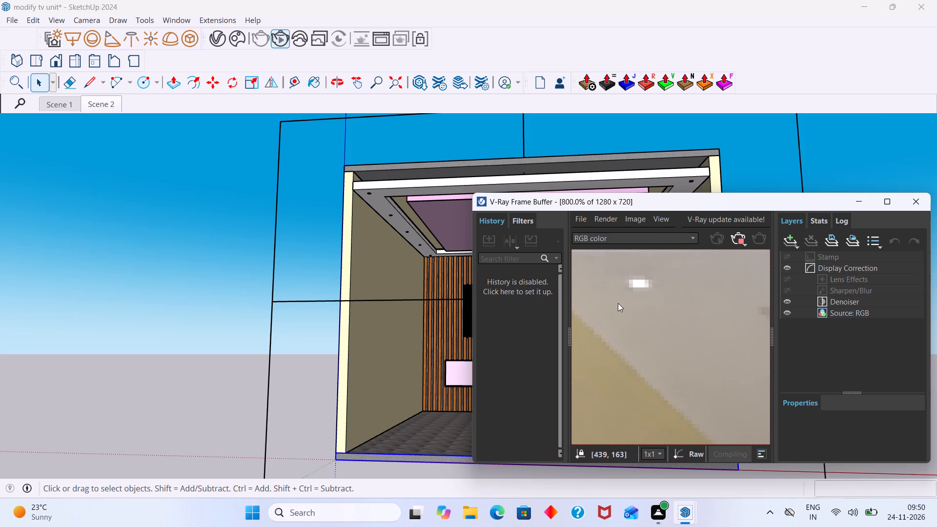
pyautogui.scroll(13, 360, 201)
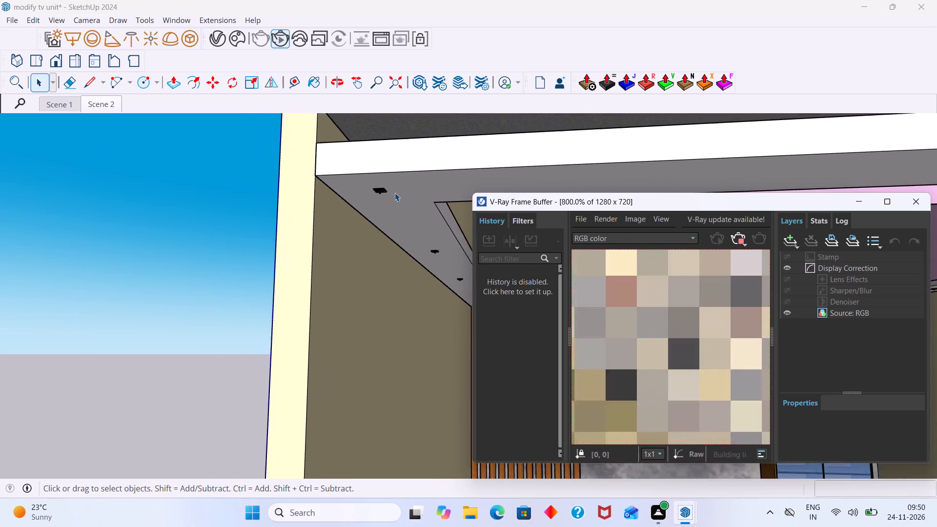
pyautogui.scroll(3, 395, 193)
pyautogui.scroll(2, 438, 263)
pyautogui.scroll(-8, 557, 283)
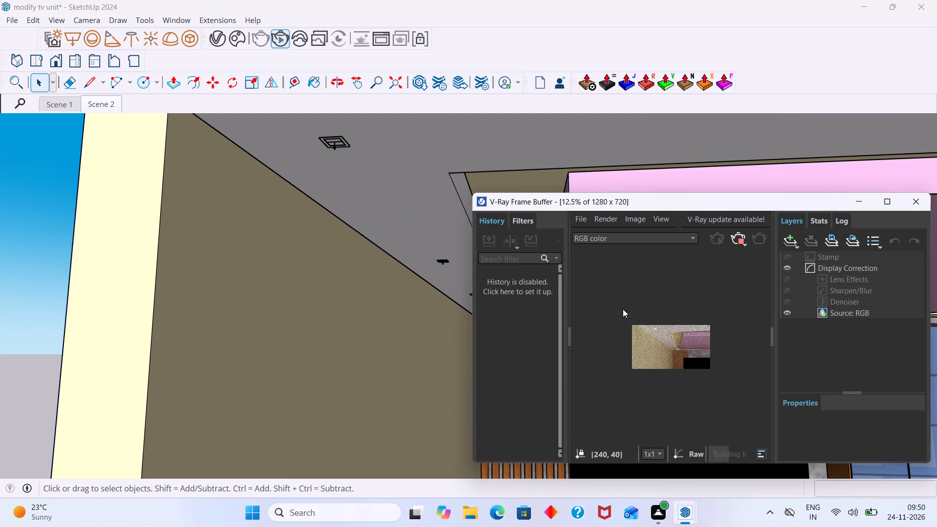
pyautogui.scroll(-2, 623, 309)
pyautogui.scroll(2, 683, 347)
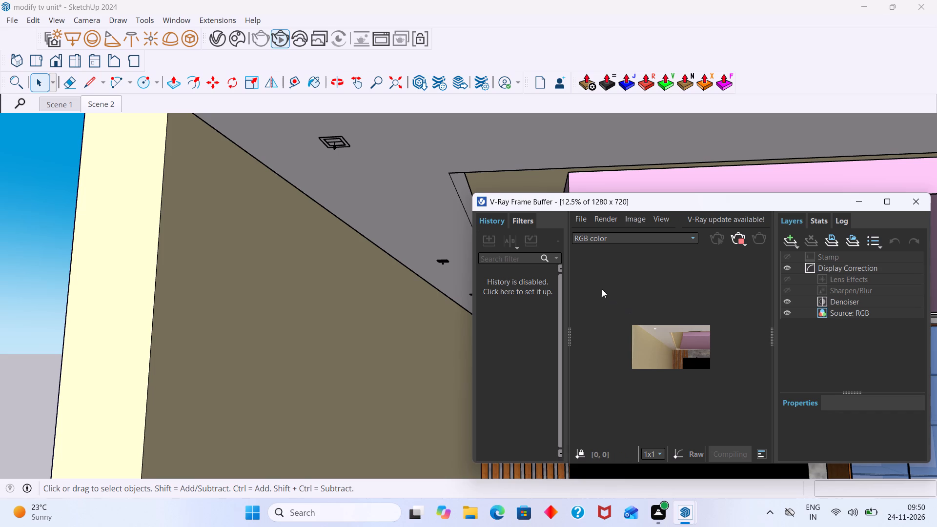
# Open the V-Ray Asset Editor, restart the interactive render and examine the ceiling spotlights on the slatted-panel side up close.
pyautogui.doubleClick(213, 41)
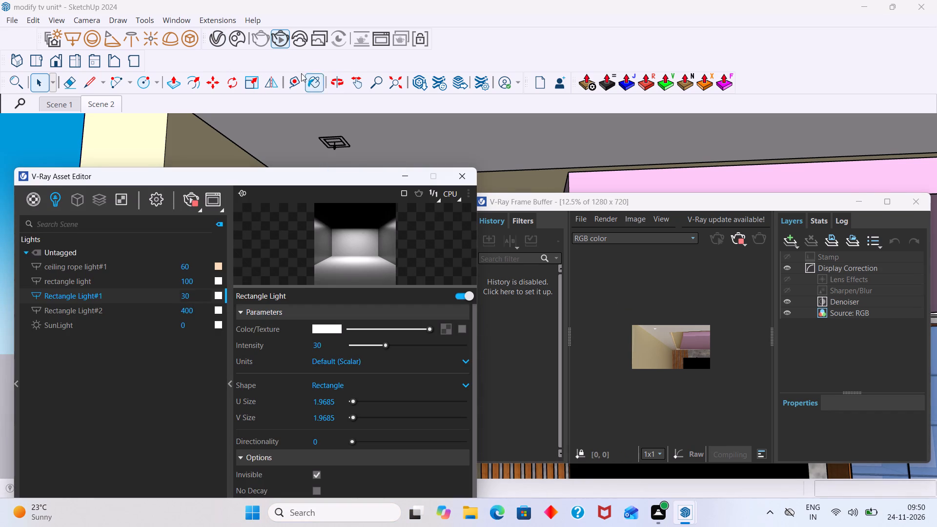
pyautogui.doubleClick(235, 39)
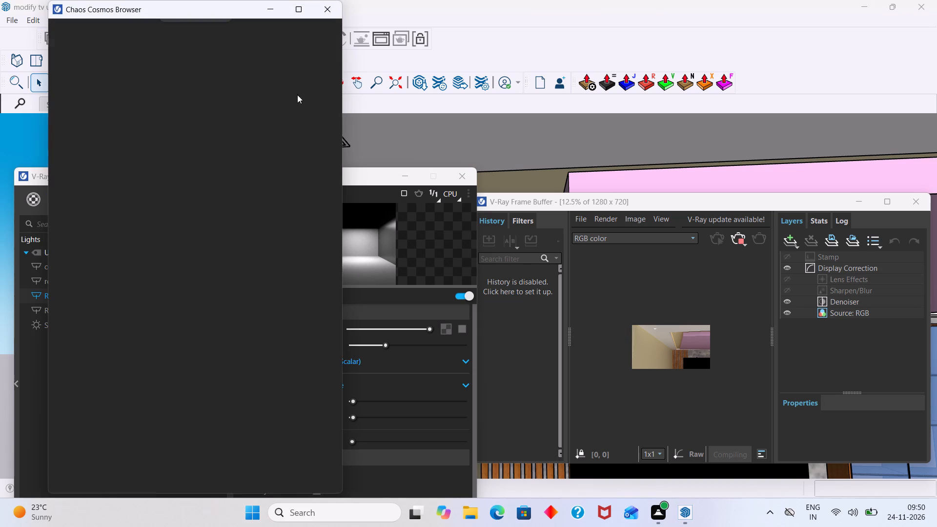
pyautogui.click(333, 4)
pyautogui.click(280, 36)
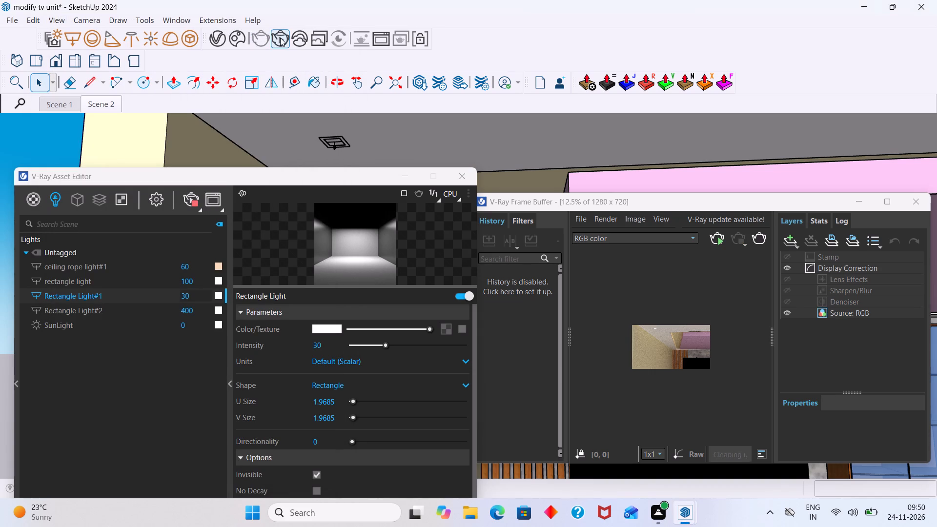
pyautogui.click(280, 38)
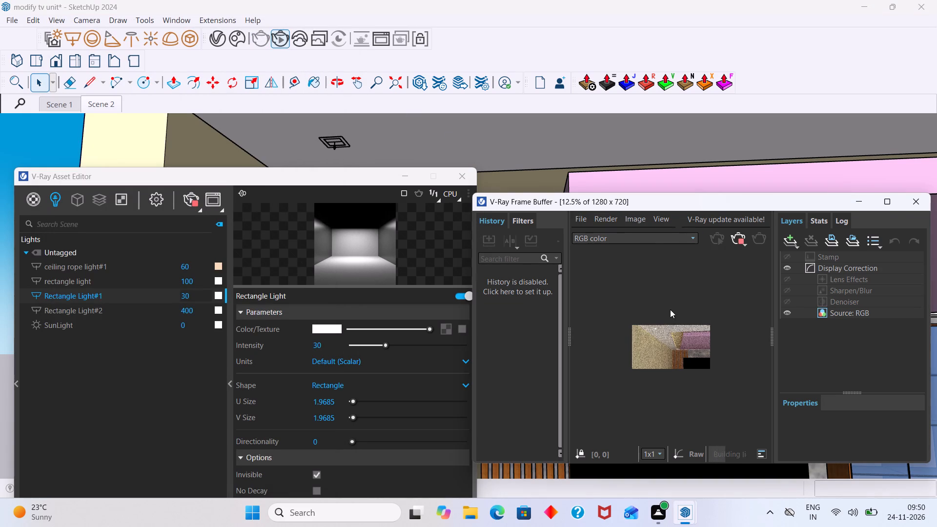
pyautogui.scroll(1, 668, 324)
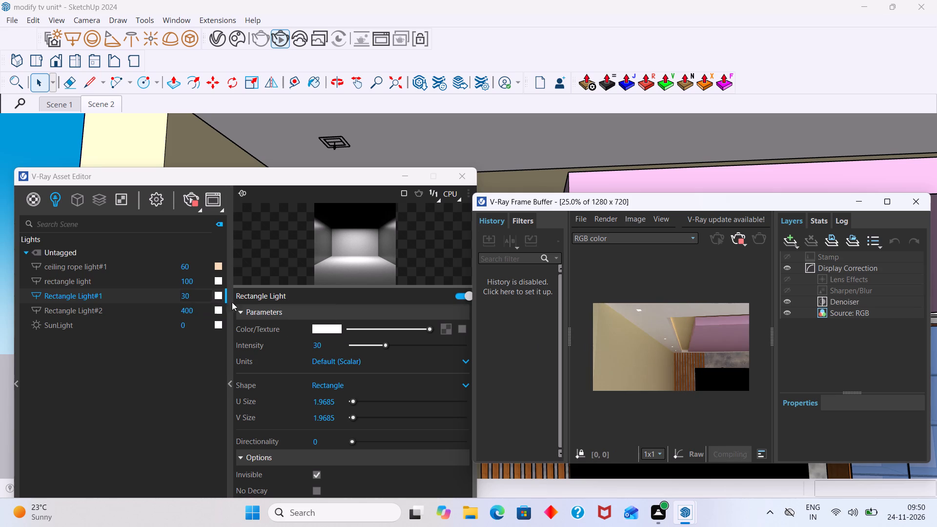
pyautogui.scroll(1, 641, 356)
pyautogui.scroll(1, 710, 338)
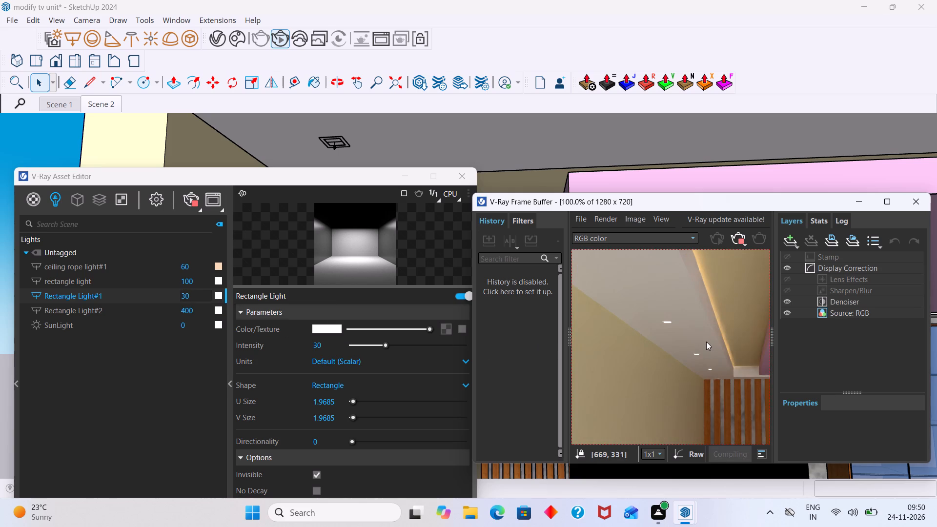
pyautogui.scroll(2, 702, 345)
pyautogui.scroll(-1, 623, 338)
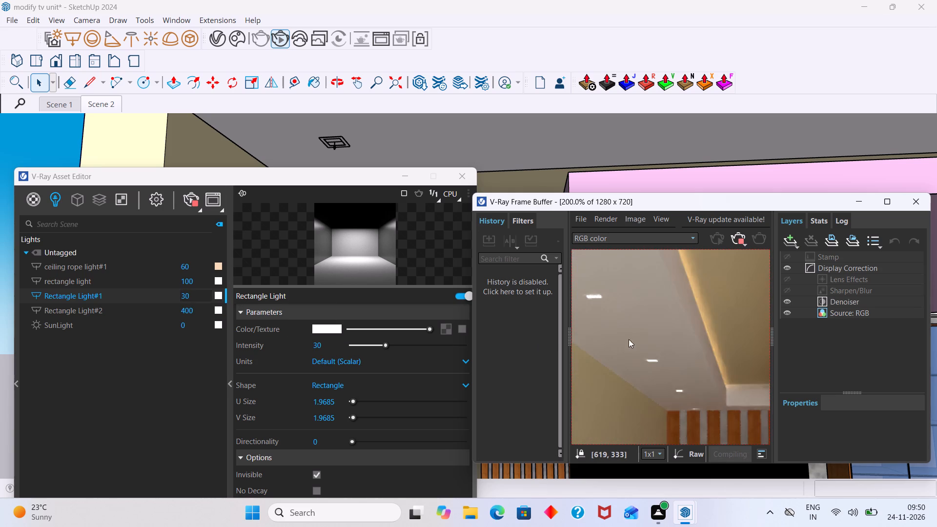
pyautogui.moveTo(629, 339); pyautogui.dragTo(662, 362, button='middle')
pyautogui.scroll(1, 626, 324)
pyautogui.scroll(-2, 631, 316)
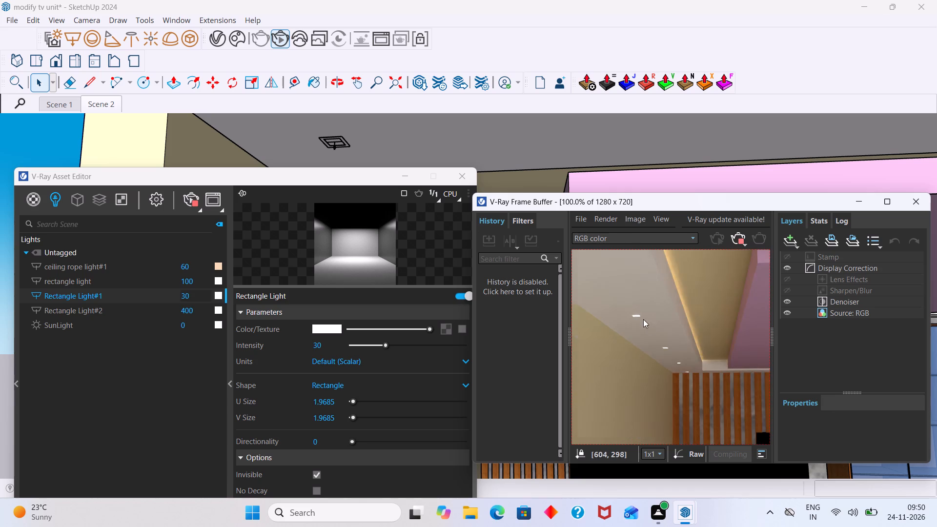
pyautogui.scroll(-2, 659, 330)
pyautogui.scroll(1, 660, 343)
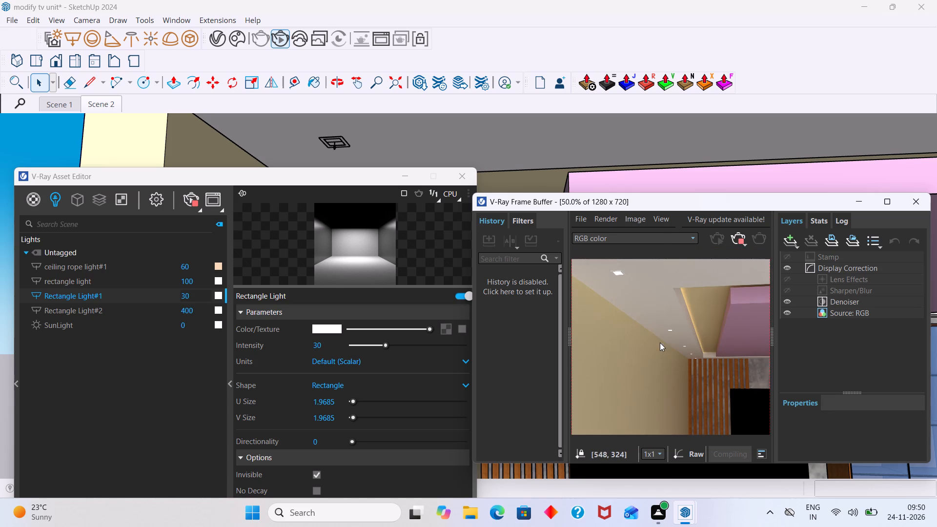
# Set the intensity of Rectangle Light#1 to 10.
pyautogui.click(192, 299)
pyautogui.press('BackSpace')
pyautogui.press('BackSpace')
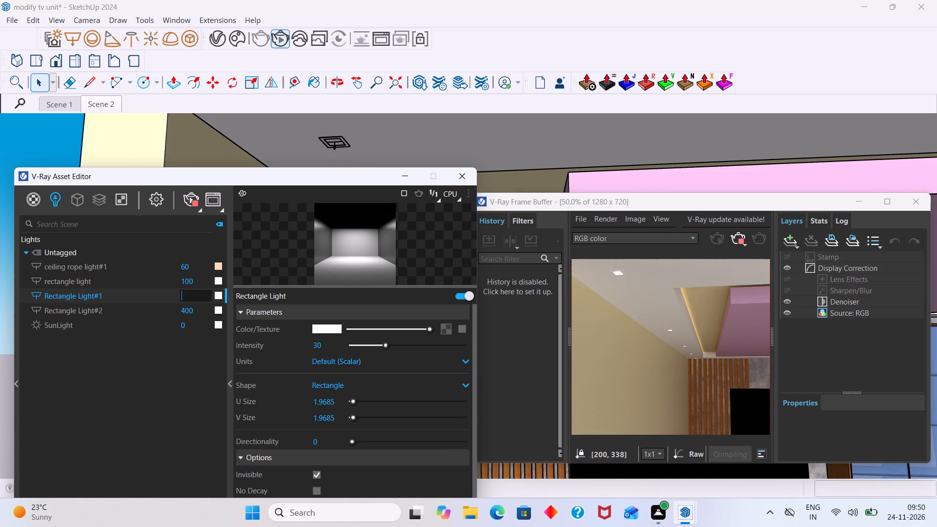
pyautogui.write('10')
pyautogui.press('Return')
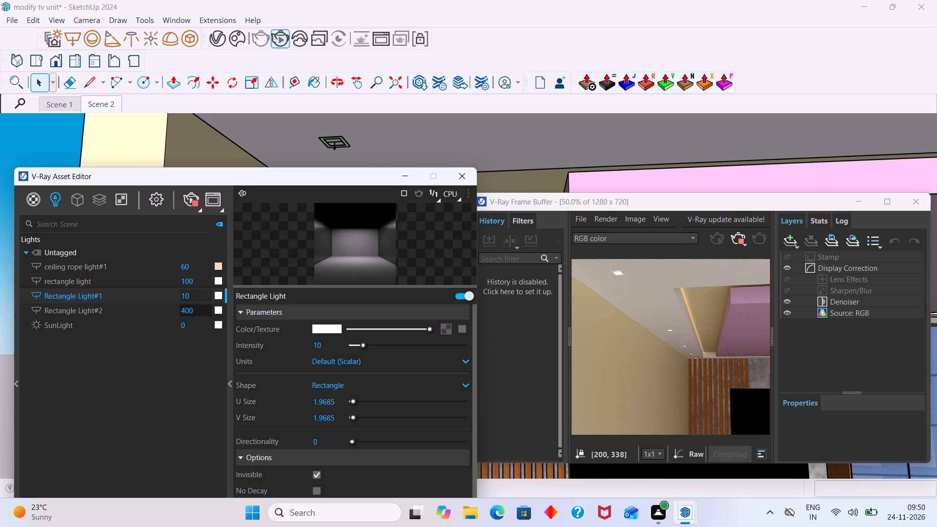
# Set the intensity of Rectangle Light#1 back to 30.
pyautogui.click(195, 295)
pyautogui.press('BackSpace')
pyautogui.press('BackSpace')
pyautogui.write('30')
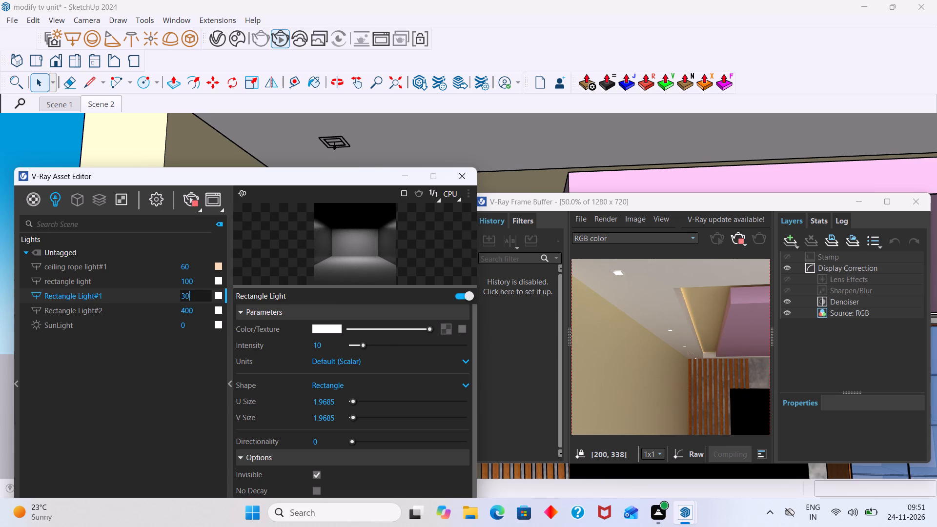
pyautogui.press('Return')
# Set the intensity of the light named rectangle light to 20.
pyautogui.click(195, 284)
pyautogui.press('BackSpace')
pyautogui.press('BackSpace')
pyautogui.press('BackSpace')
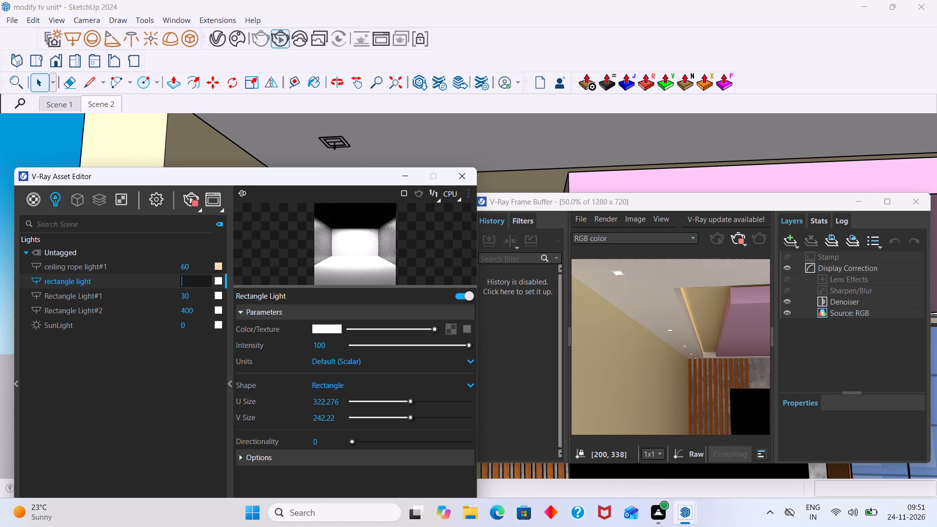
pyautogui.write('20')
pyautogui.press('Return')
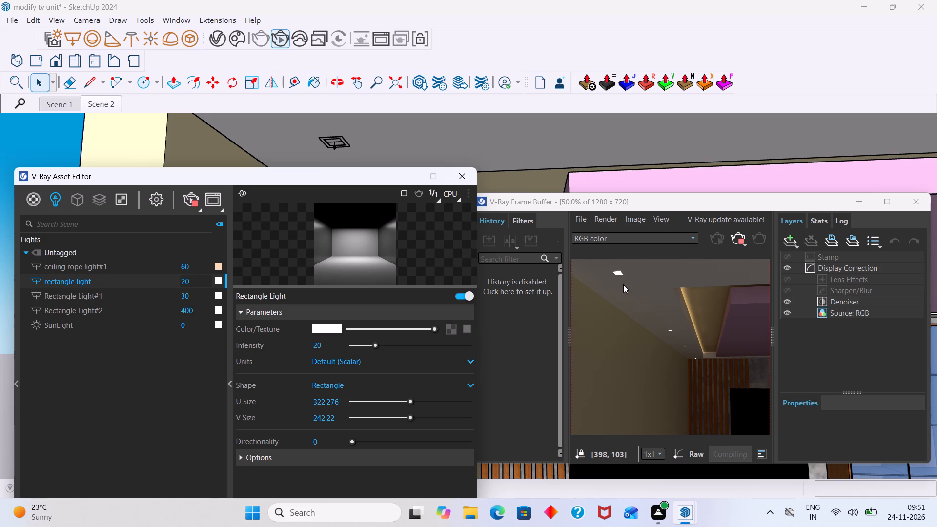
# Set the intensity of the light named rectangle light to 50.
pyautogui.scroll(-1, 661, 321)
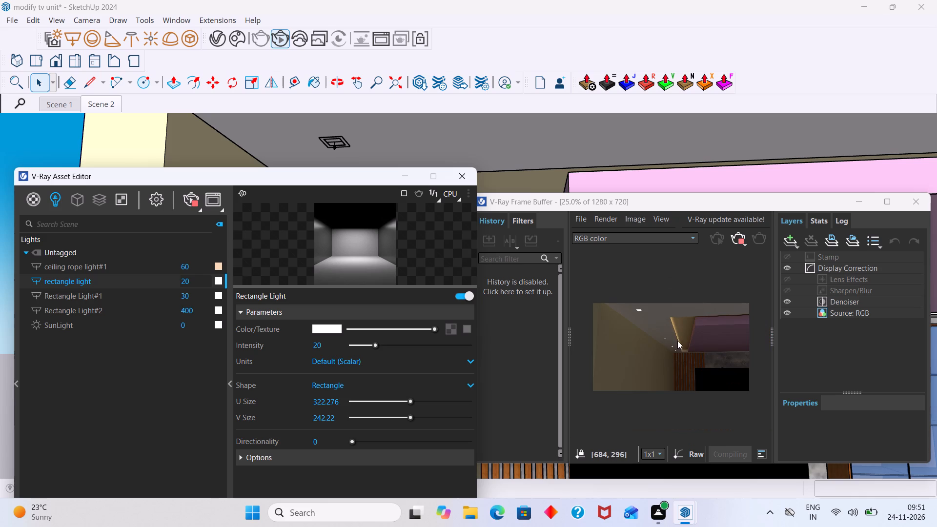
pyautogui.click(191, 283)
pyautogui.press('BackSpace')
pyautogui.press('BackSpace')
pyautogui.press('5')
pyautogui.press('0')
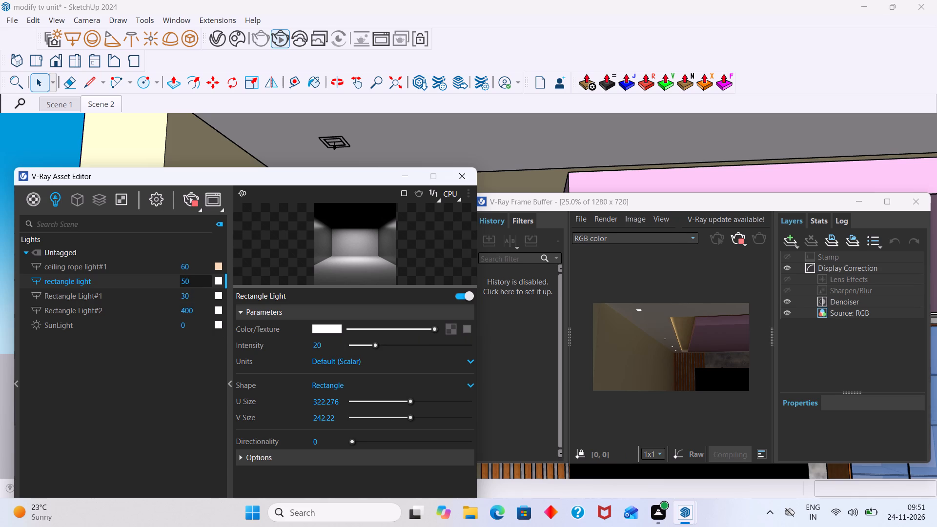
pyautogui.press('Return')
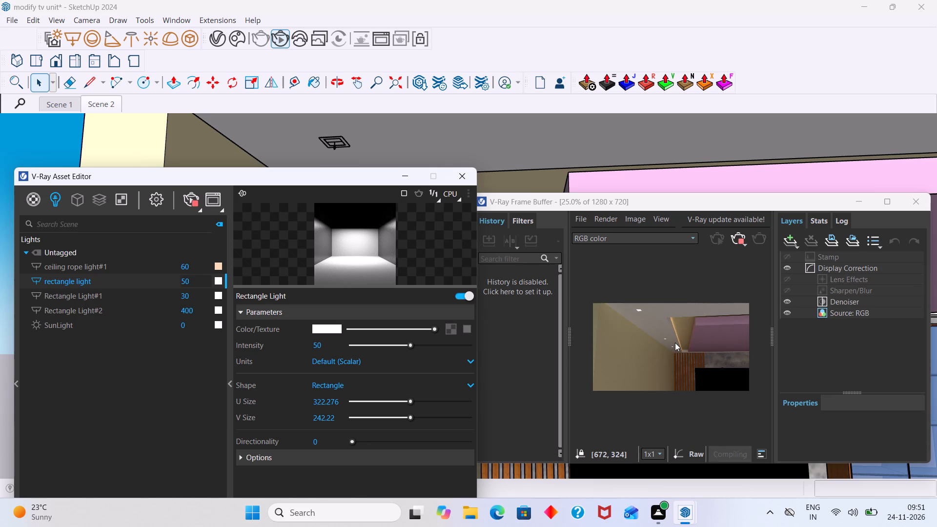
# Close the Asset Editor, switch to Scene 1 and examine the lighting of the whole room in the enlarged V-Ray Frame Buffer.
pyautogui.scroll(-1, 683, 342)
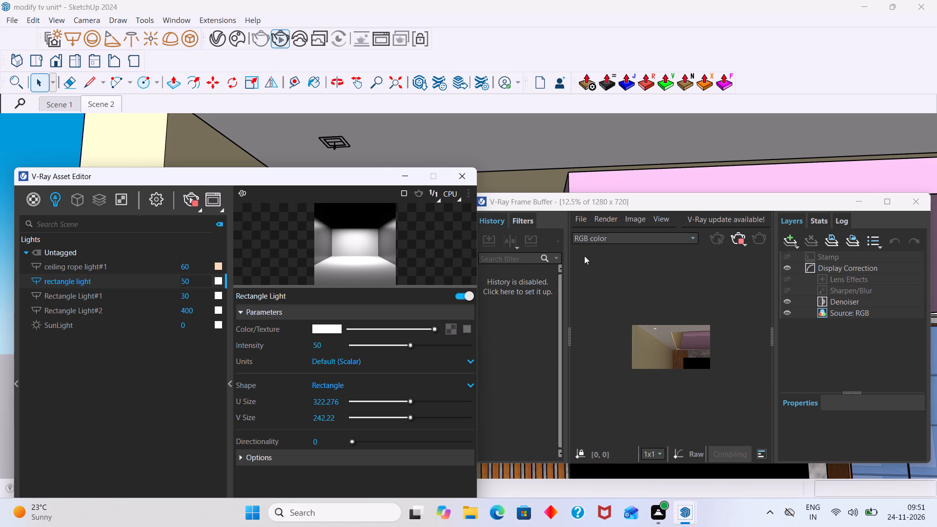
pyautogui.click(462, 175)
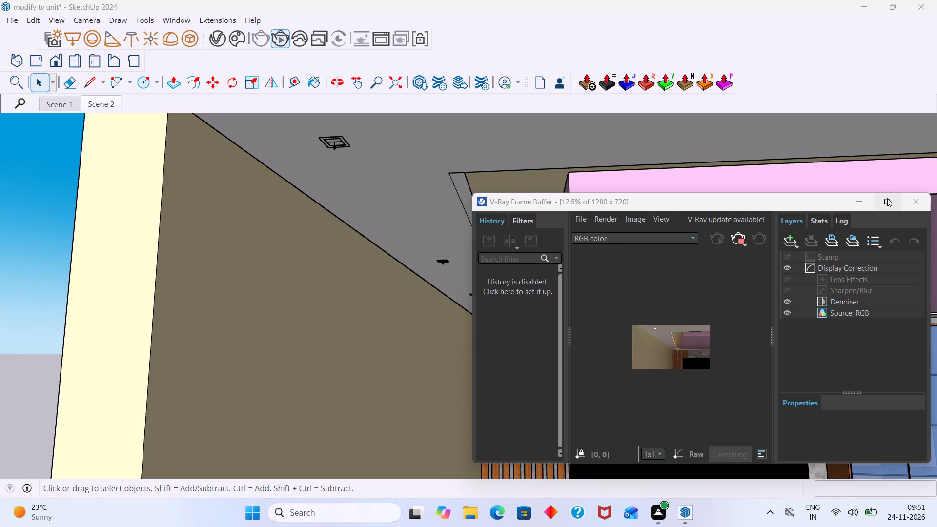
pyautogui.click(887, 198)
pyautogui.scroll(-1, 471, 262)
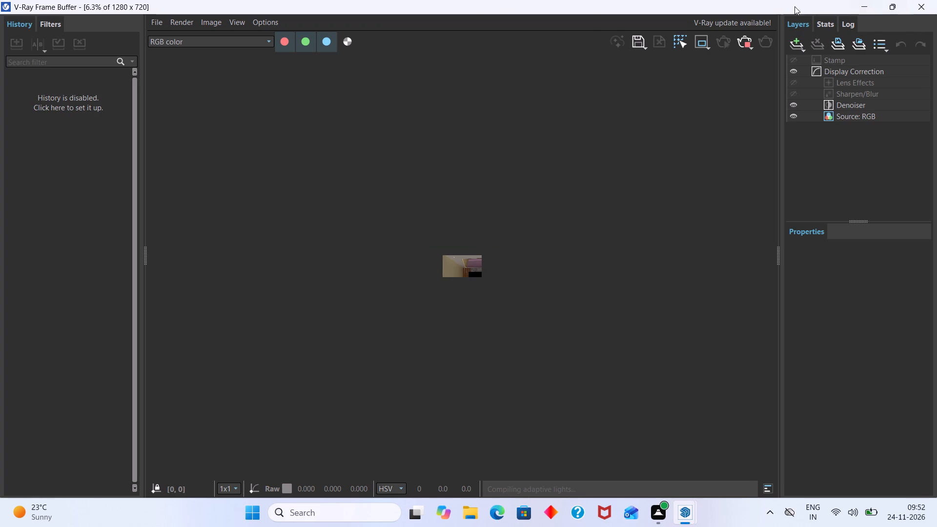
pyautogui.moveTo(774, 5); pyautogui.dragTo(774, 26)
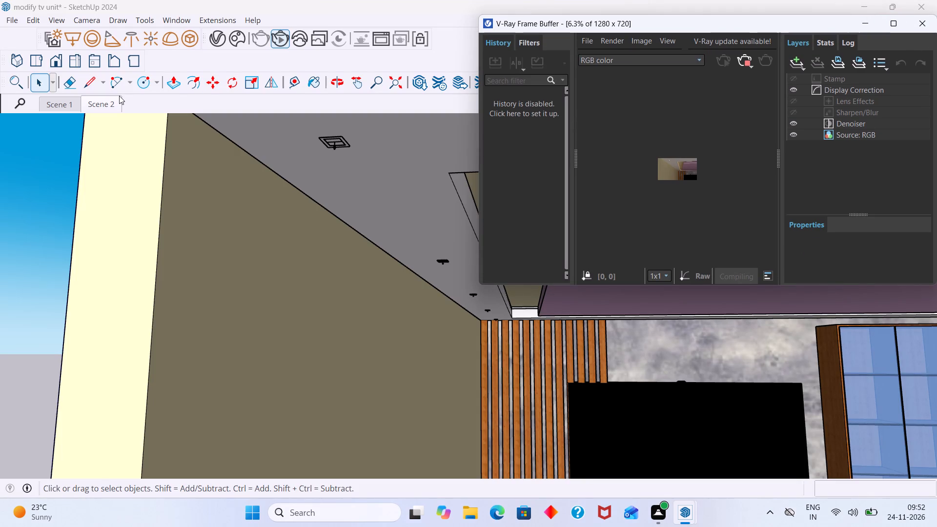
pyautogui.click(79, 104)
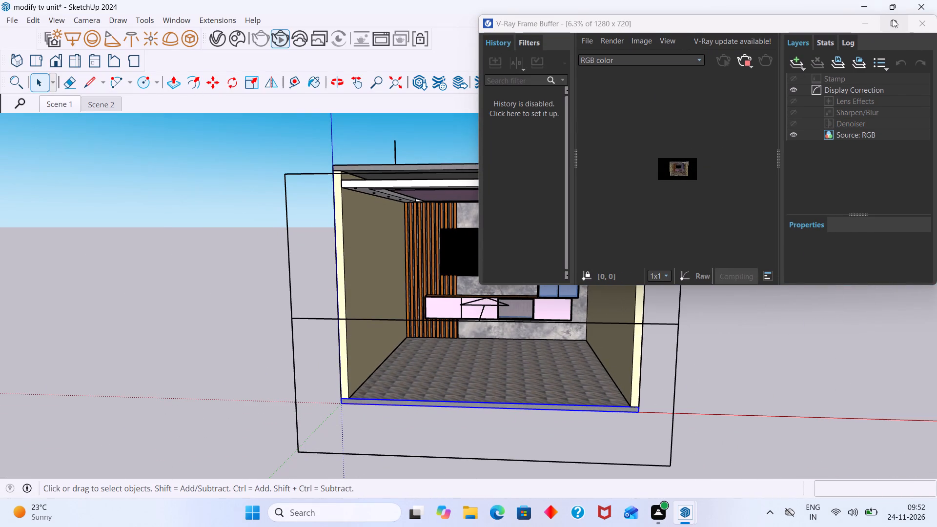
pyautogui.click(894, 20)
pyautogui.scroll(4, 455, 275)
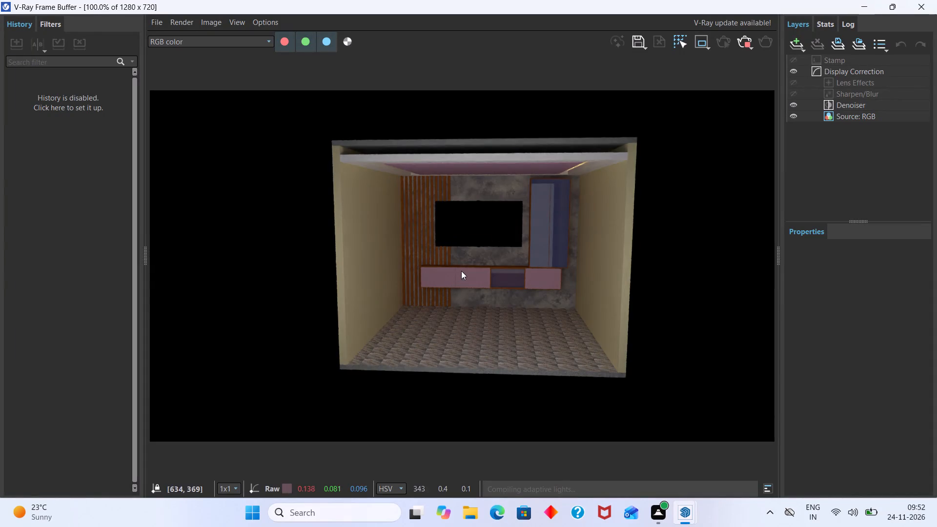
pyautogui.moveTo(500, 198); pyautogui.dragTo(495, 164, button='middle')
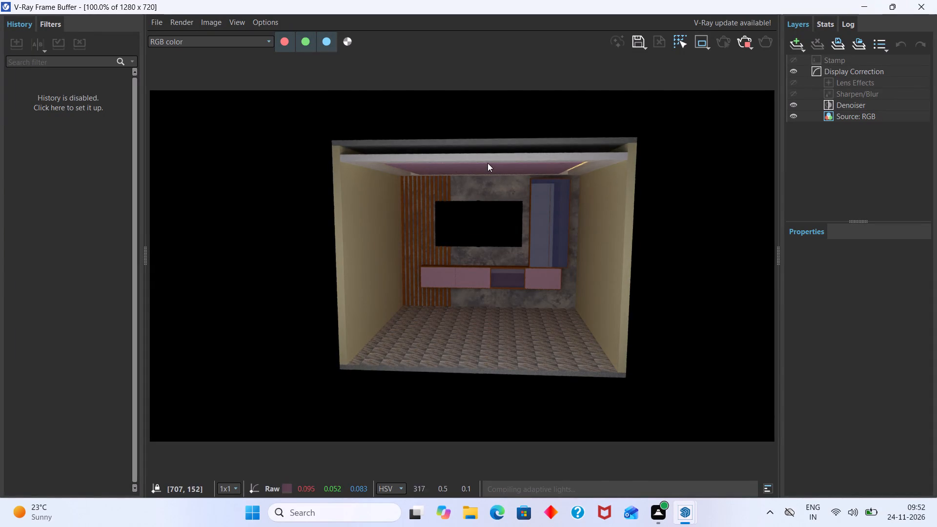
pyautogui.scroll(1, 386, 170)
pyautogui.scroll(-1, 428, 174)
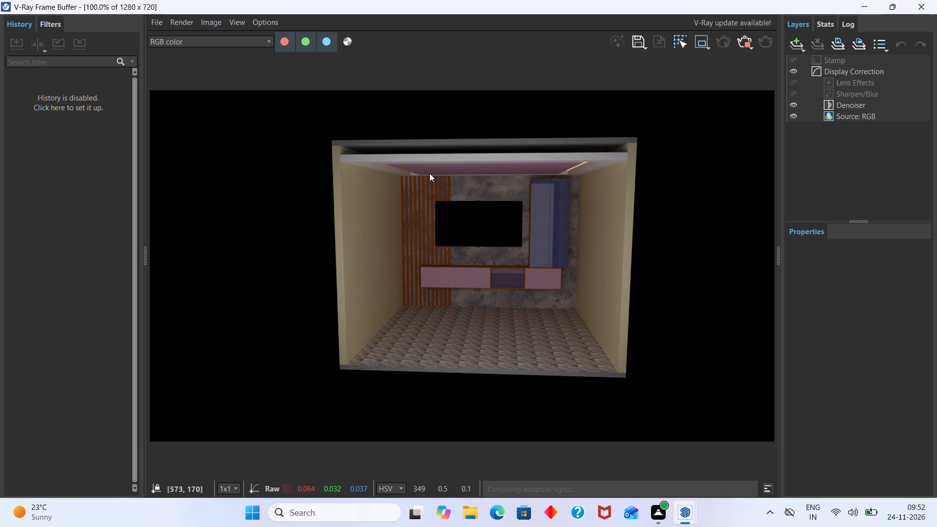
pyautogui.click(918, 1)
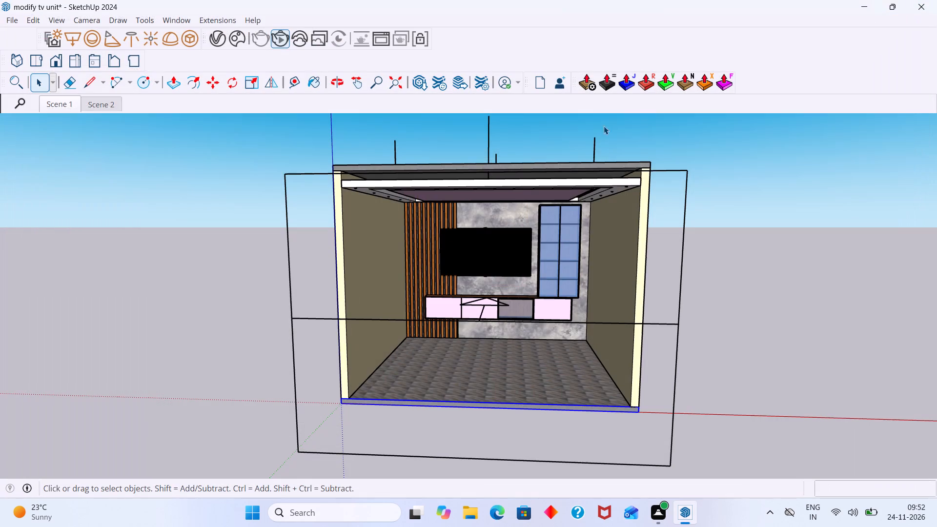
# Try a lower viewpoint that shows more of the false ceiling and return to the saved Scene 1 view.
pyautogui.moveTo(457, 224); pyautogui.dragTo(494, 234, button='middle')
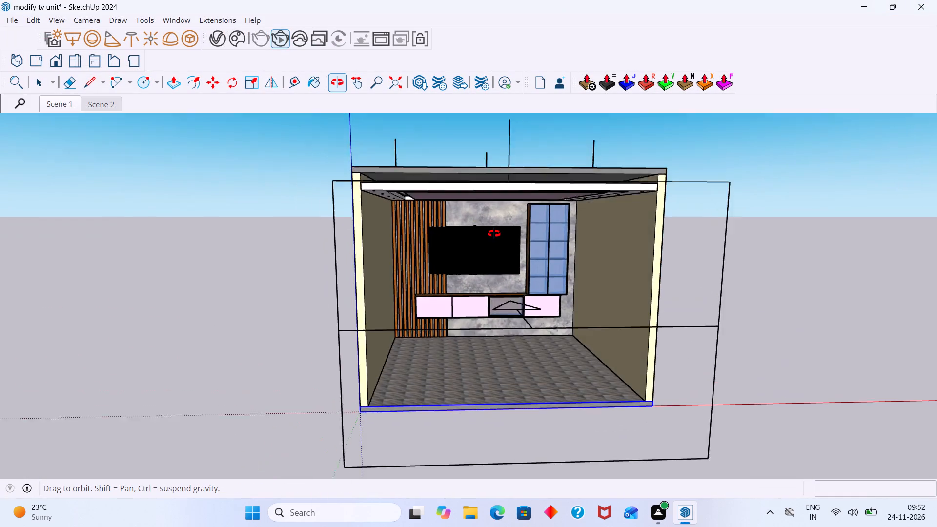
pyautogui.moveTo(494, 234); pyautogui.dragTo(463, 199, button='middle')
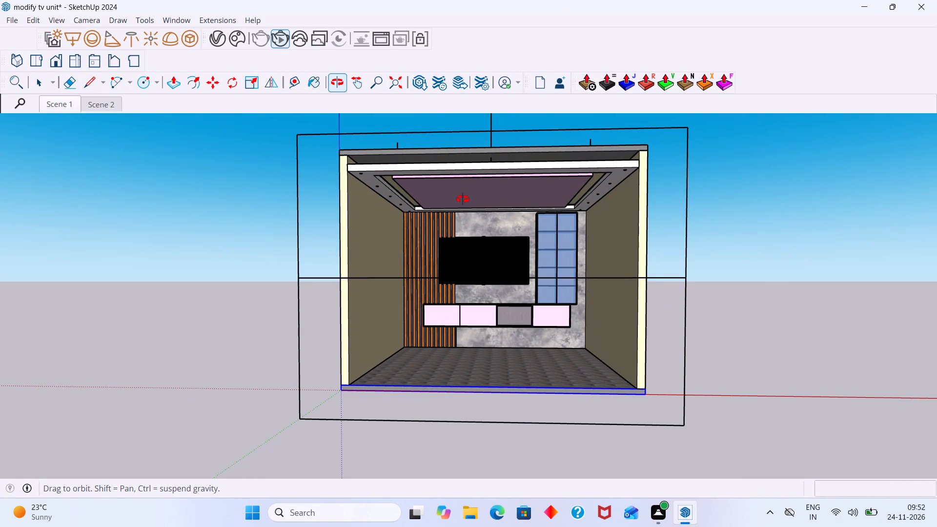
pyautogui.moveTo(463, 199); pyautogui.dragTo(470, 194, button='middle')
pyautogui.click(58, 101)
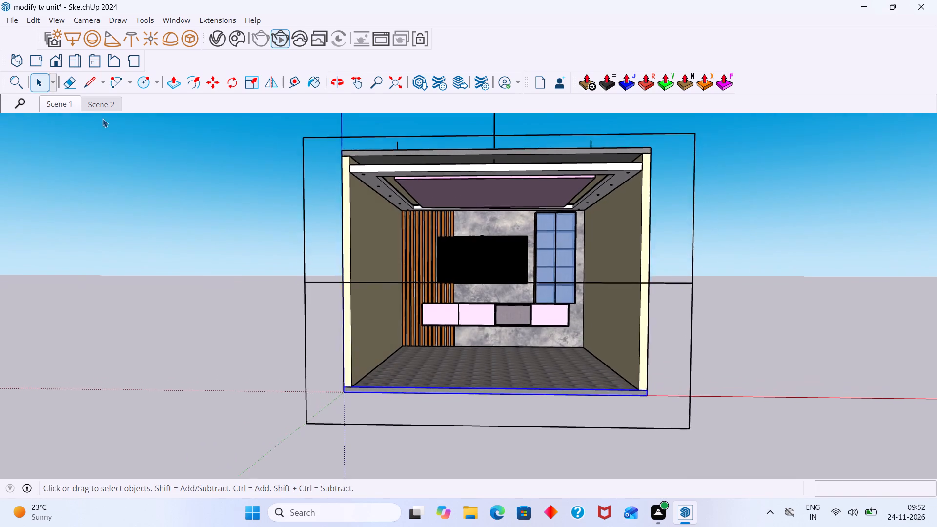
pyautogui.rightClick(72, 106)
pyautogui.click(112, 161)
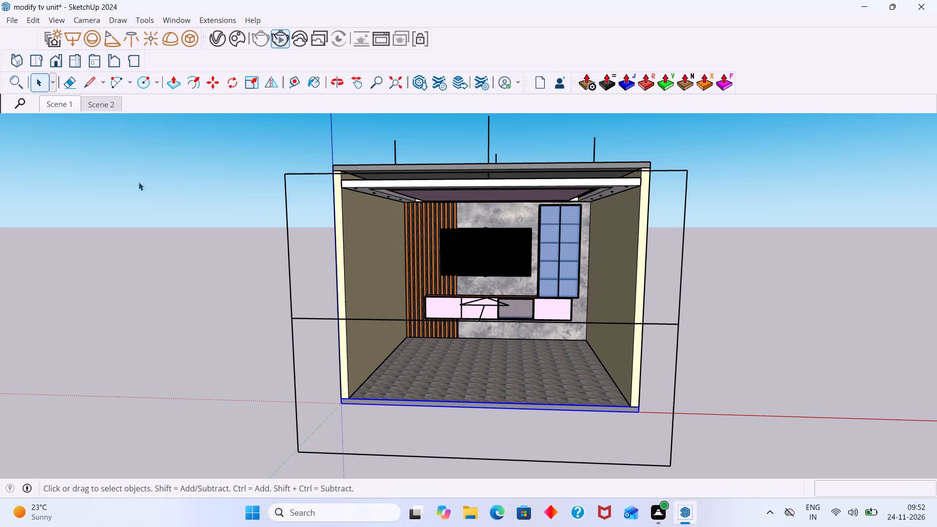
# Display the Large Tool Set.
pyautogui.rightClick(549, 26)
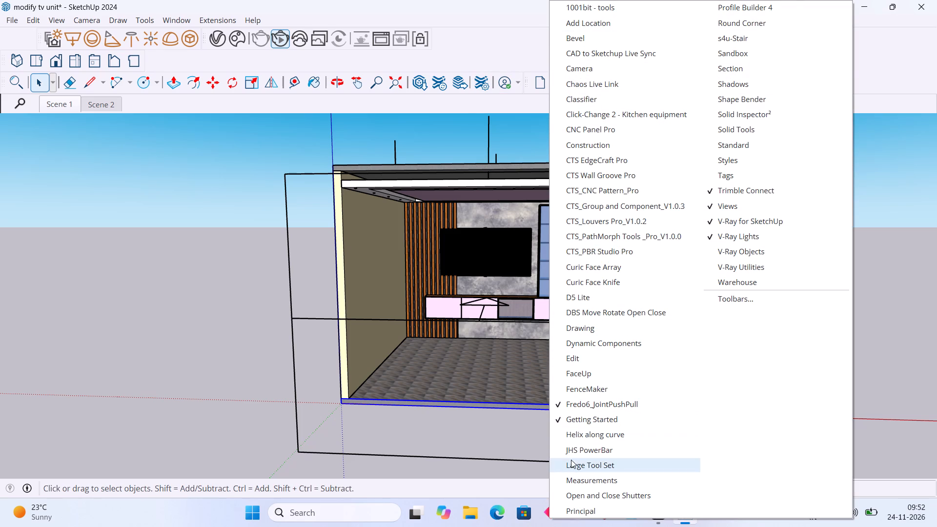
pyautogui.click(585, 465)
# Position the camera at the middle of the floor's front edge, trying eye heights of 5, 20 and 30 before setting 90 inches.
pyautogui.click(13, 475)
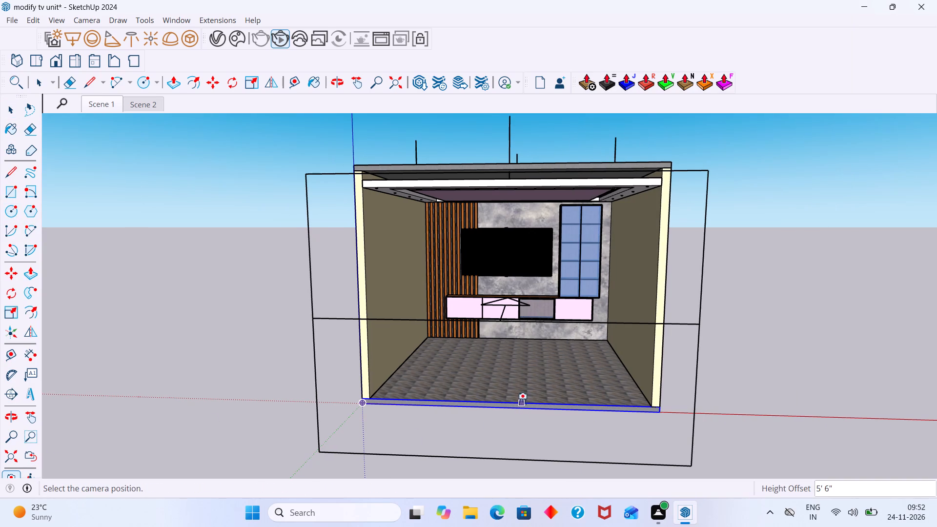
pyautogui.scroll(7, 526, 402)
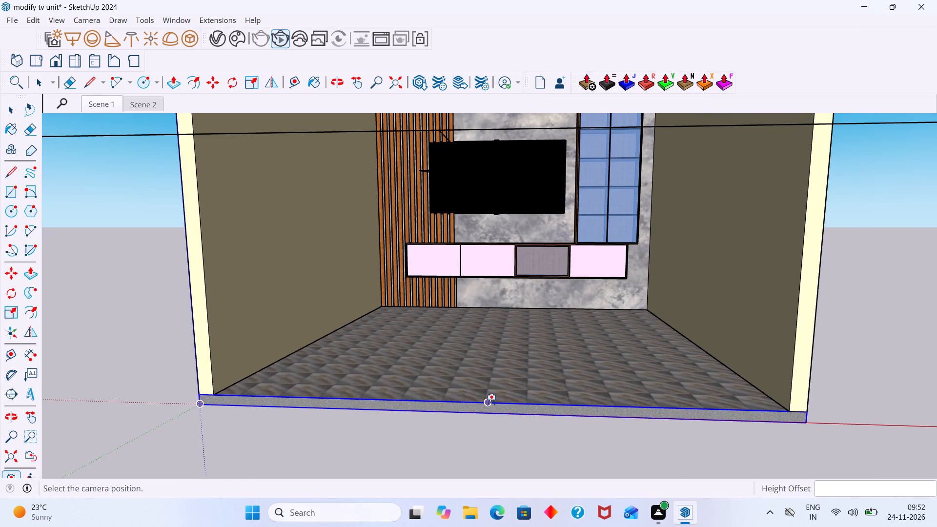
pyautogui.click(486, 400)
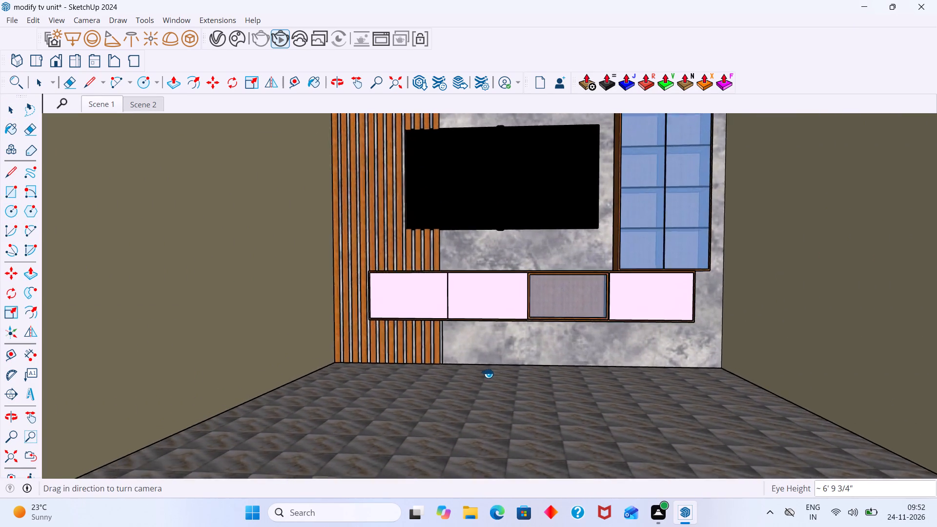
pyautogui.press('5')
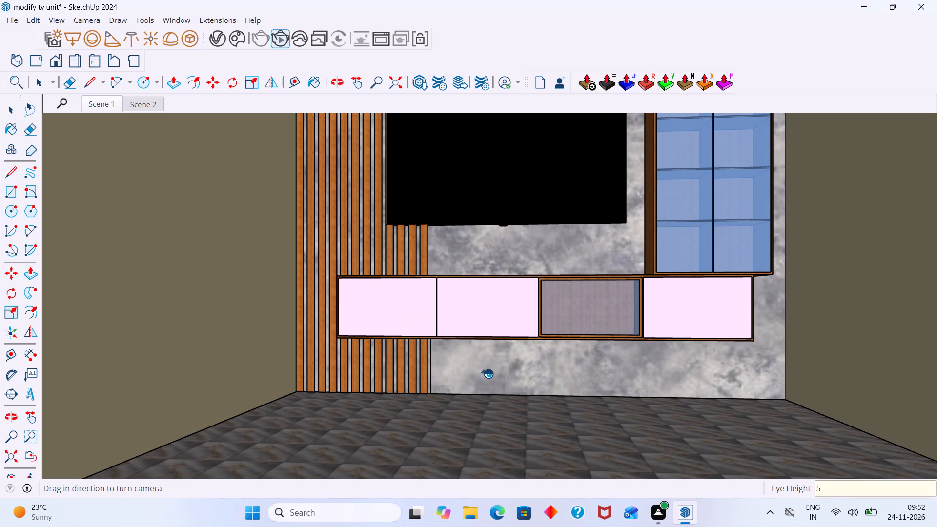
pyautogui.press('Return')
pyautogui.write('20')
pyautogui.press('Return')
pyautogui.write('30')
pyautogui.press('Return')
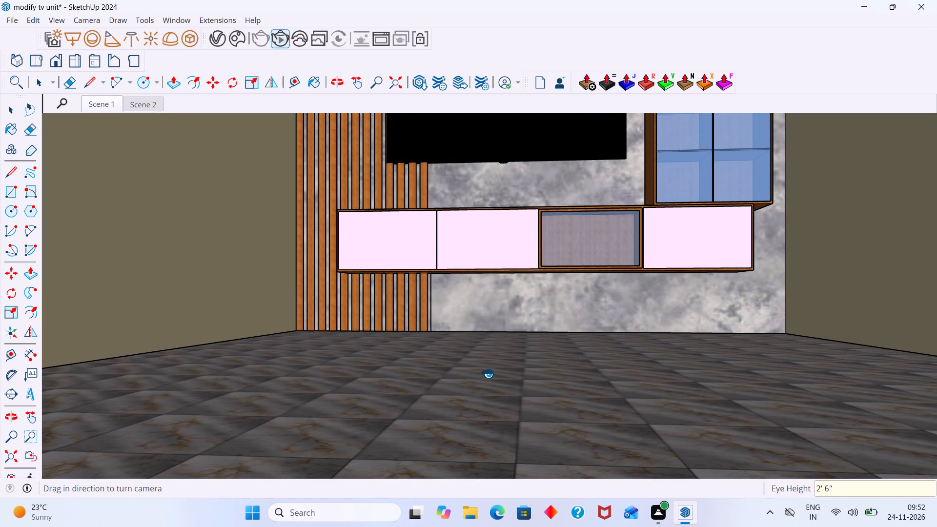
pyautogui.press('9')
pyautogui.press('0')
pyautogui.press('Return')
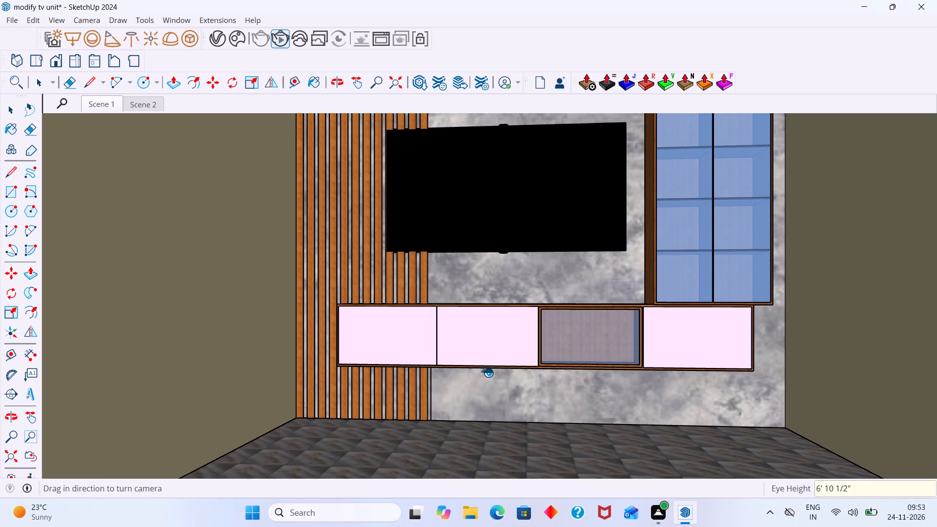
# Raise the camera's eye height from a viewpoint further back, trying 150 and then setting 180 inches.
pyautogui.scroll(-6, 489, 368)
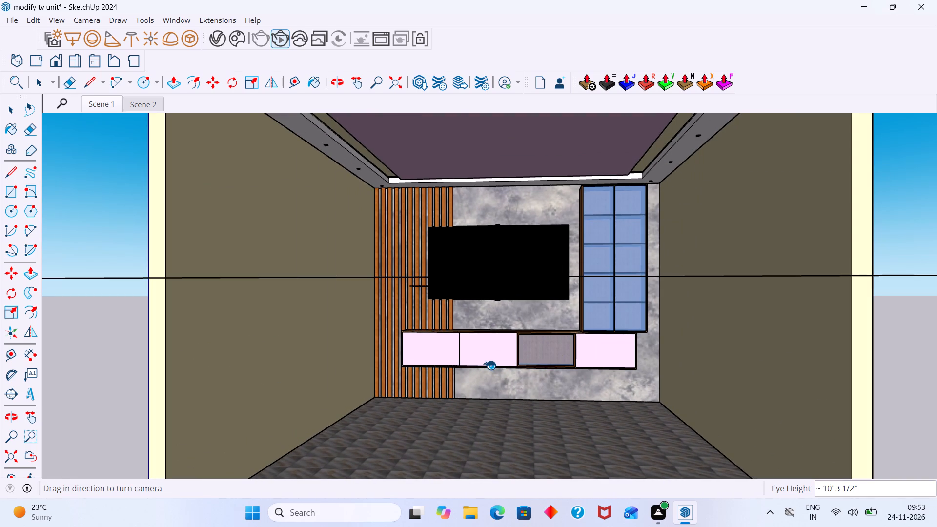
pyautogui.press('1')
pyautogui.write('50')
pyautogui.press('Return')
pyautogui.write('18')
pyautogui.press('0')
pyautogui.press('Return')
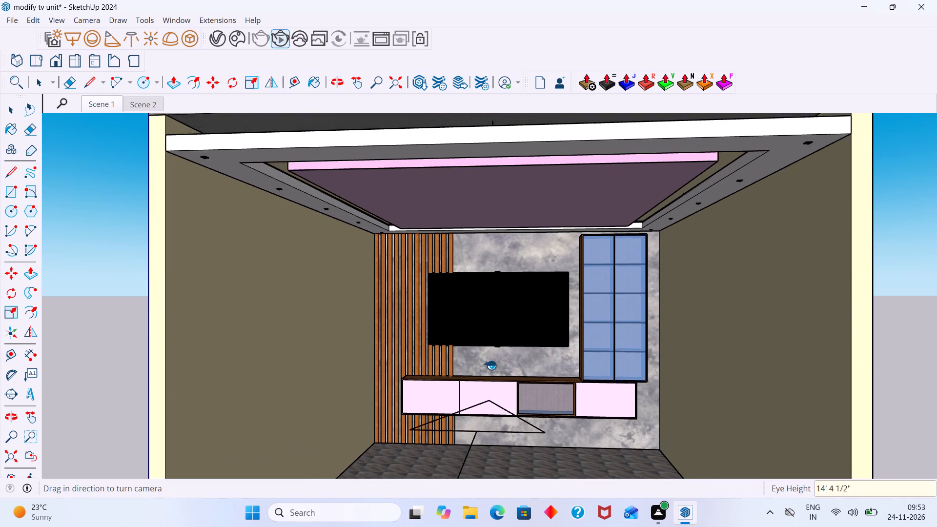
# Try camera fields of view of 2, 30, 50 and 20 degrees and settle on 10 degrees.
pyautogui.scroll(-3, 491, 365)
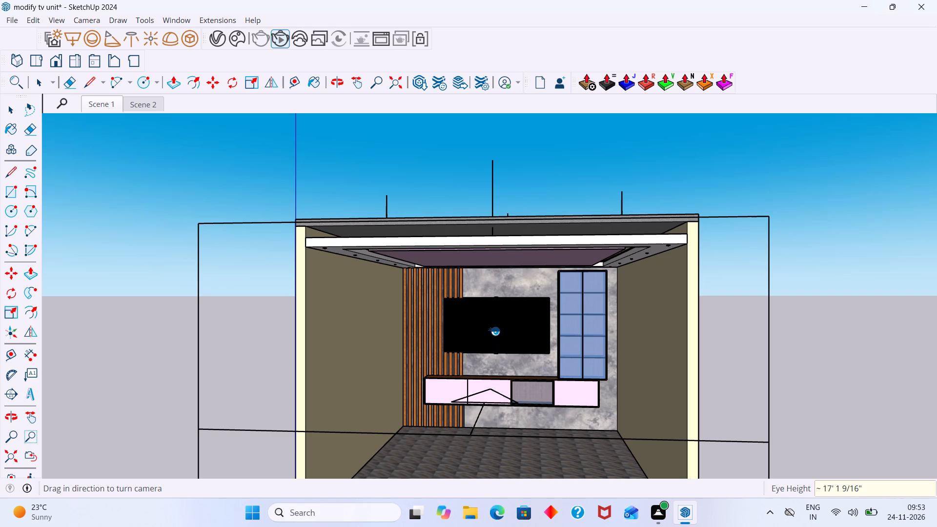
pyautogui.click(381, 84)
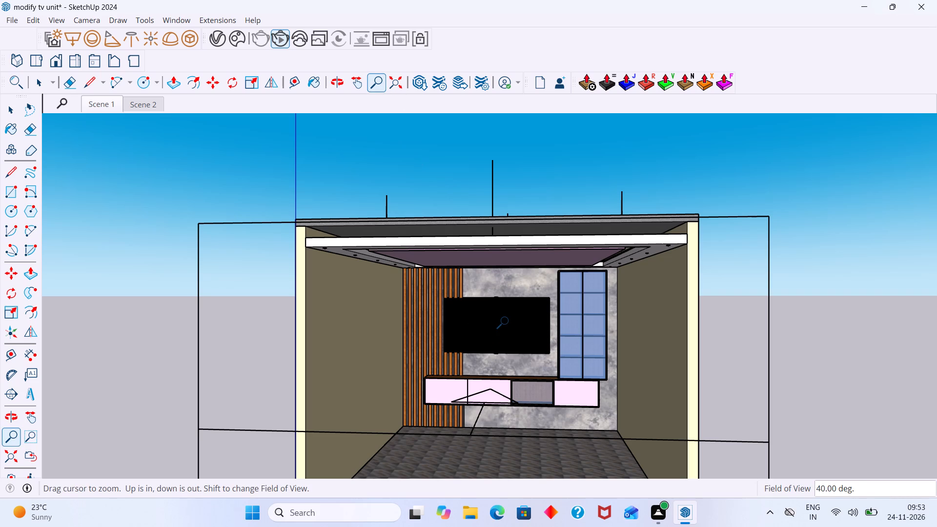
pyautogui.press('2')
pyautogui.press('Return')
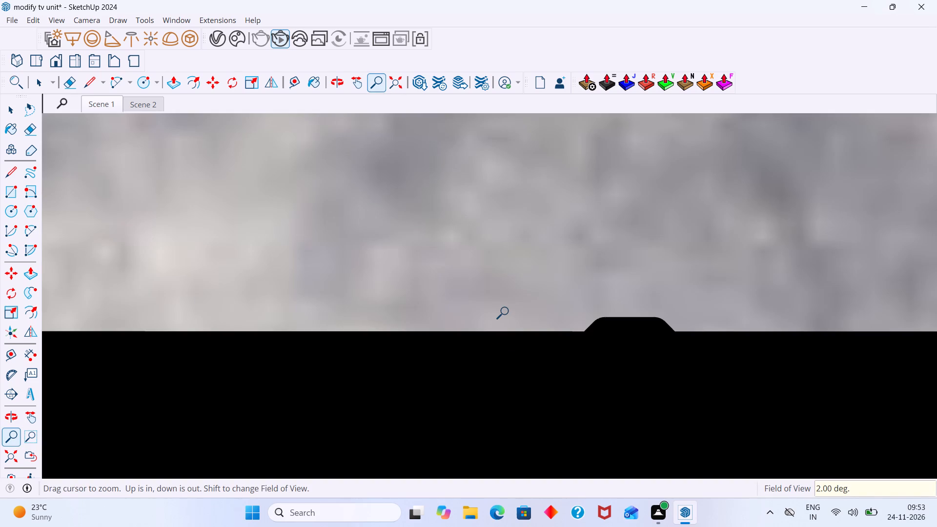
pyautogui.scroll(-5, 507, 312)
pyautogui.write('30')
pyautogui.press('Return')
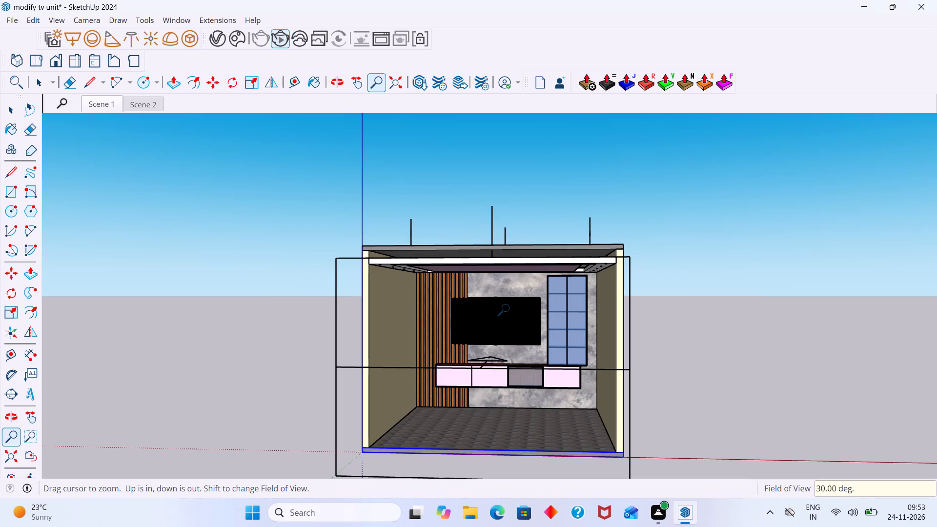
pyautogui.write('50')
pyautogui.press('Return')
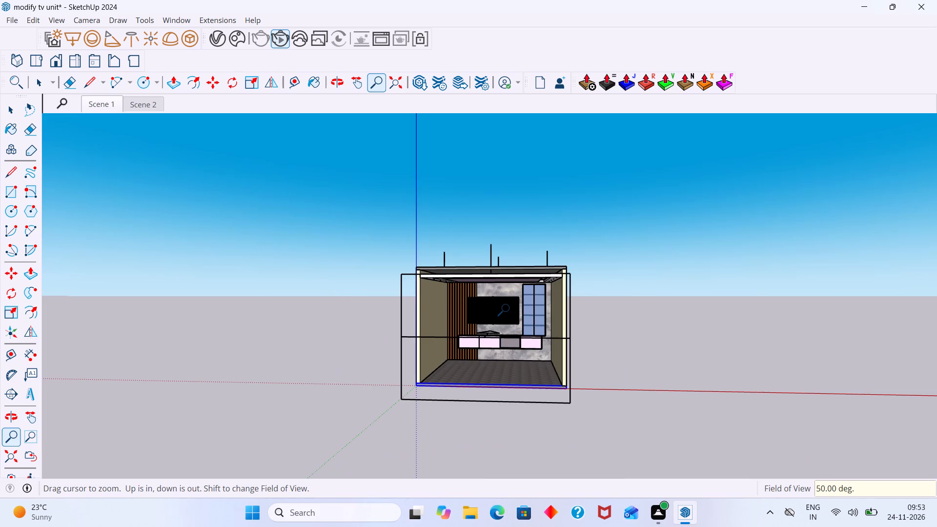
pyautogui.write('30')
pyautogui.press('Return')
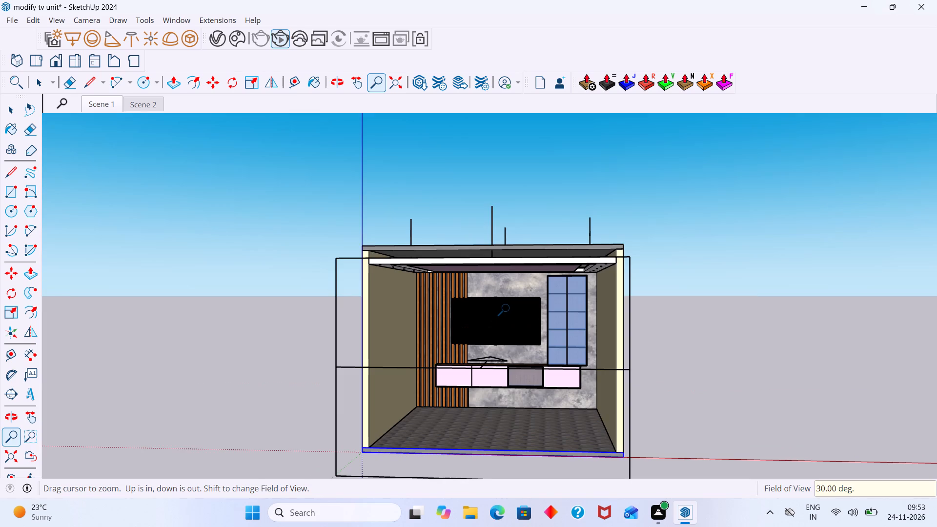
pyautogui.write('20')
pyautogui.press('Return')
pyautogui.press('1')
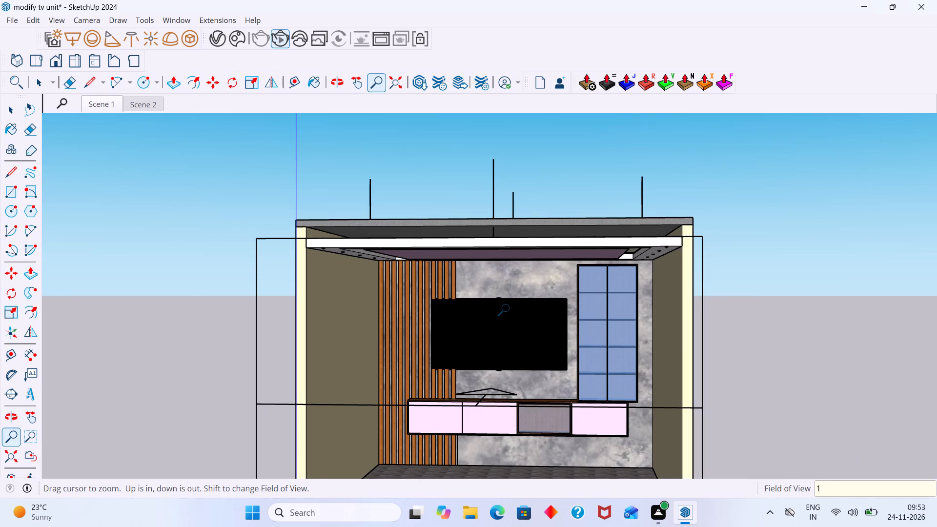
pyautogui.press('0')
pyautogui.press('Return')
# Frame the whole room frontally from a low angle that shows the false ceiling, and update Scene 1 with this view.
pyautogui.scroll(-1, 508, 308)
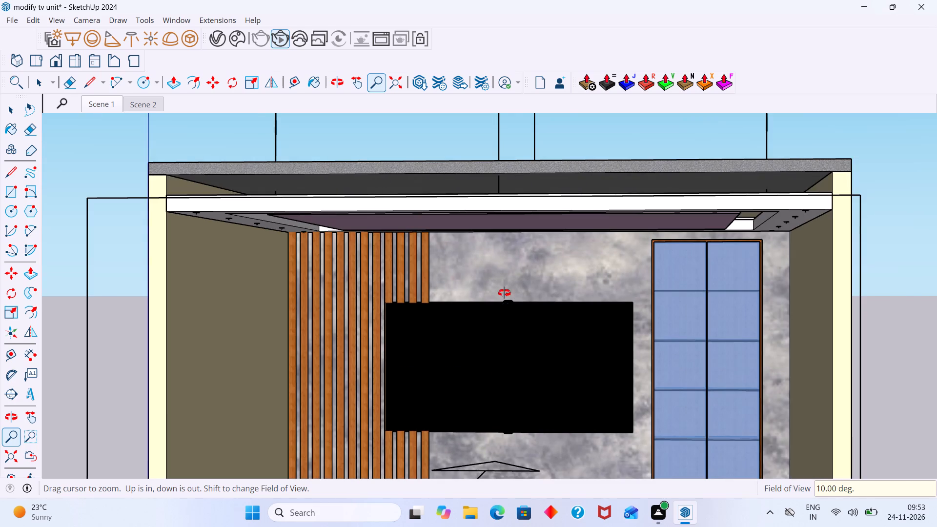
pyautogui.moveTo(507, 298); pyautogui.dragTo(495, 274, button='middle')
pyautogui.scroll(-7, 496, 274)
pyautogui.moveTo(516, 309); pyautogui.dragTo(524, 309, button='middle')
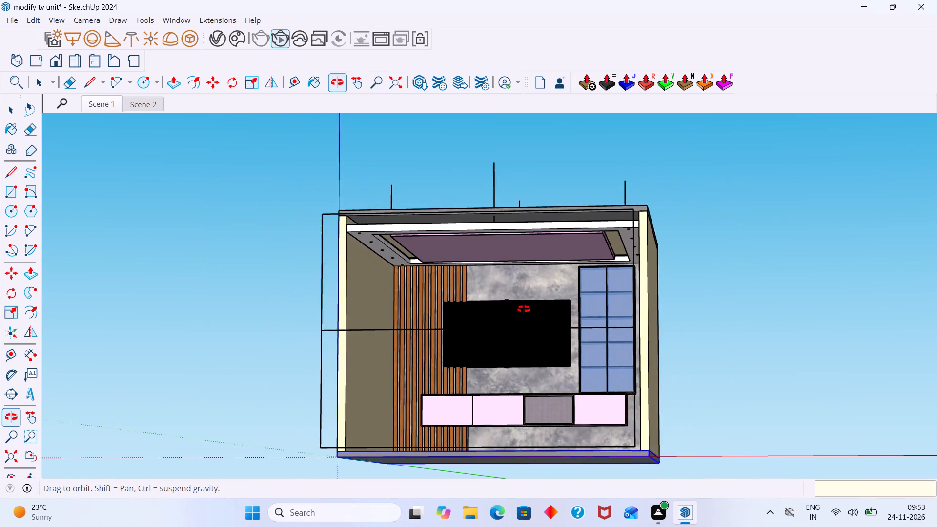
pyautogui.moveTo(524, 309); pyautogui.dragTo(565, 300, button='middle')
pyautogui.scroll(1, 566, 298)
pyautogui.moveTo(579, 325); pyautogui.dragTo(576, 324, button='middle')
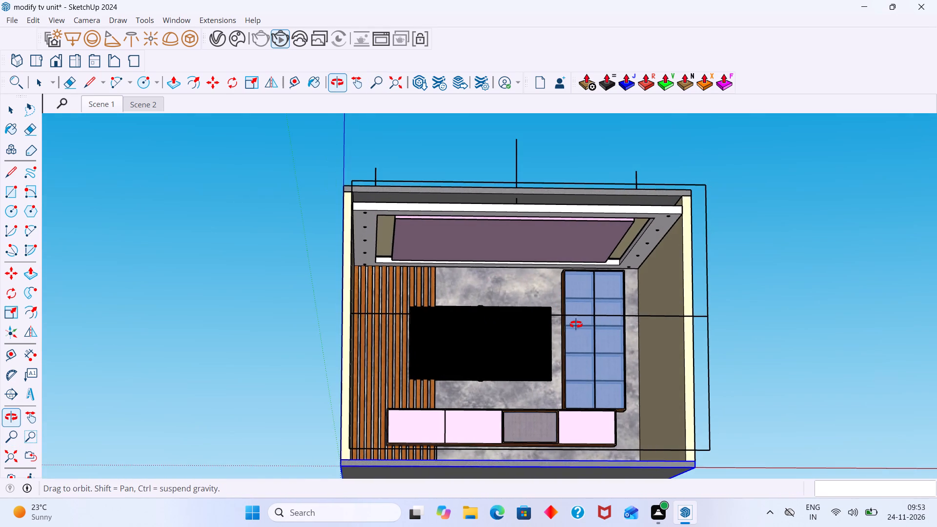
pyautogui.moveTo(576, 324); pyautogui.dragTo(572, 313, button='middle')
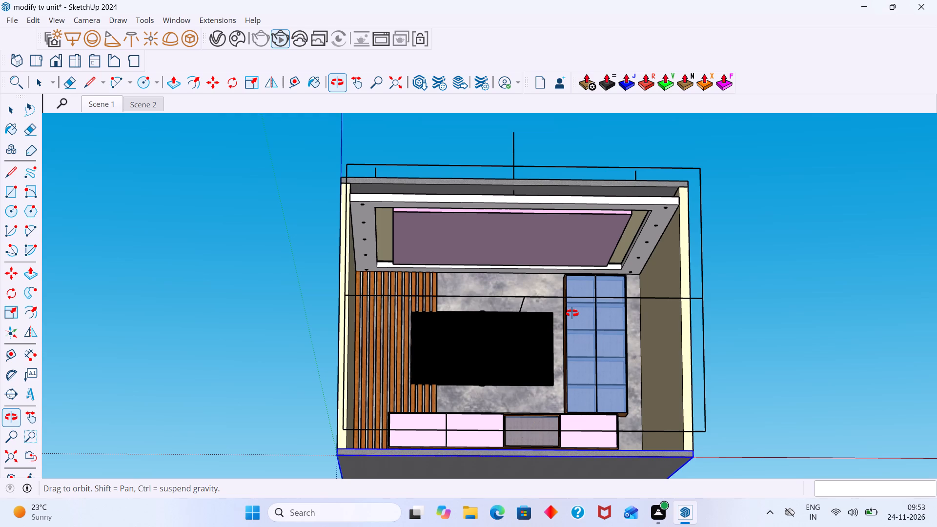
pyautogui.moveTo(572, 313); pyautogui.dragTo(572, 314, button='middle')
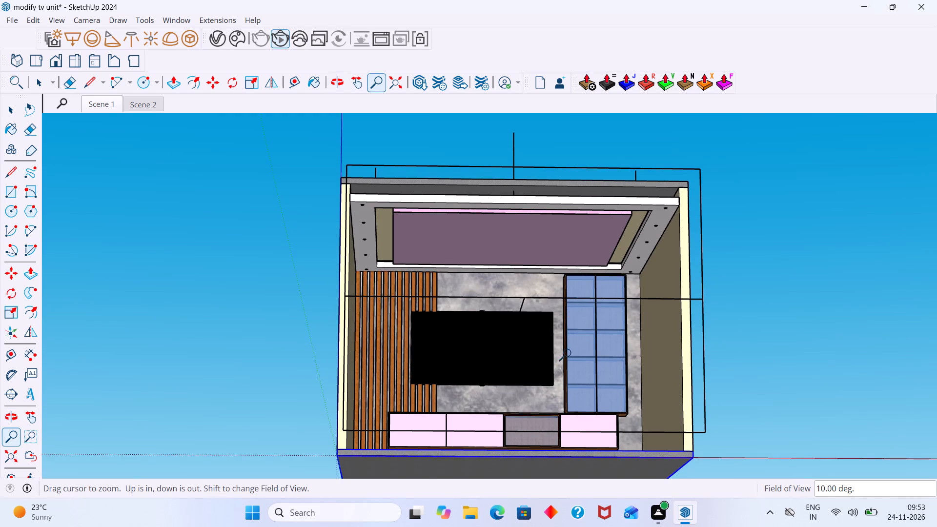
pyautogui.moveTo(570, 354); pyautogui.dragTo(571, 355, button='middle')
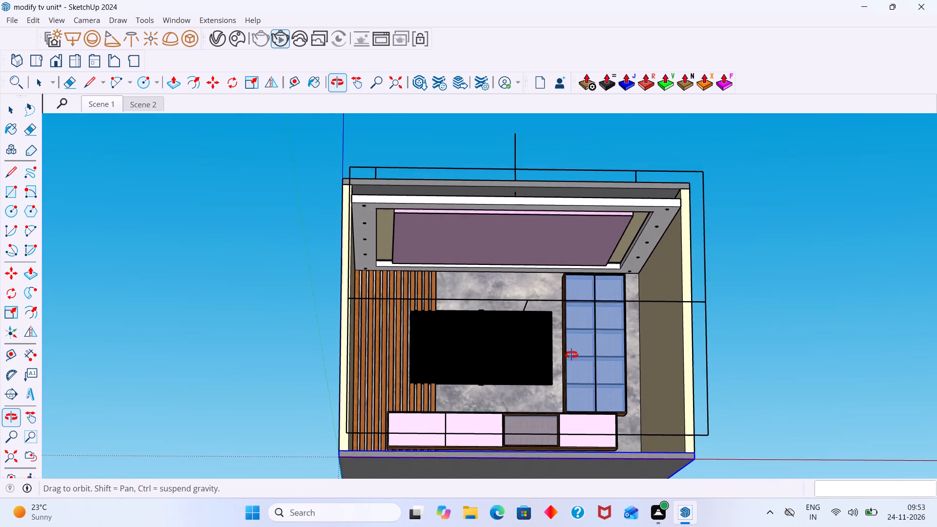
pyautogui.moveTo(571, 355); pyautogui.dragTo(555, 360, button='middle')
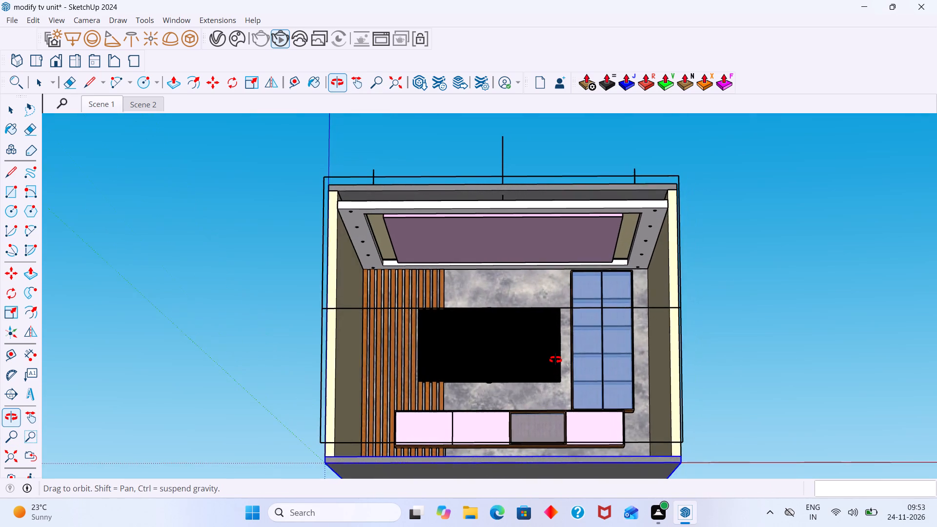
pyautogui.moveTo(555, 360); pyautogui.dragTo(554, 366, button='middle')
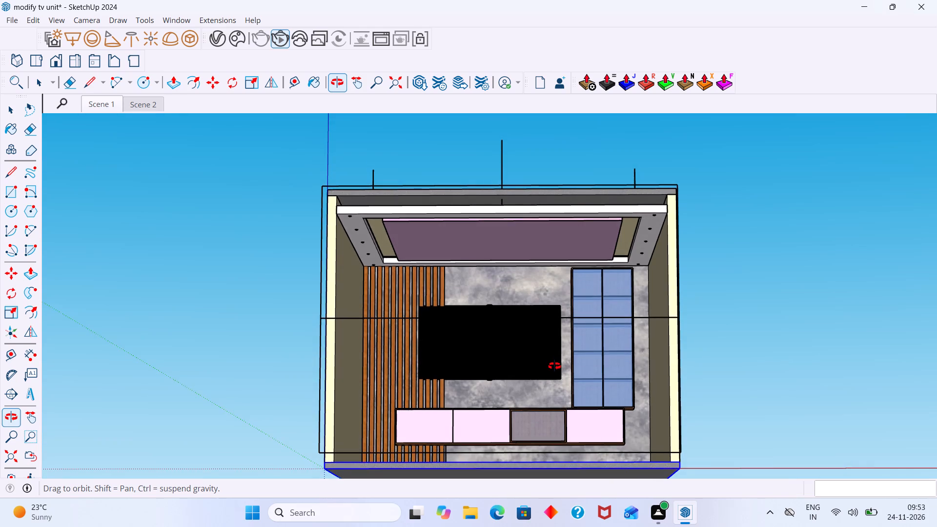
pyautogui.moveTo(554, 366); pyautogui.dragTo(559, 382, button='middle')
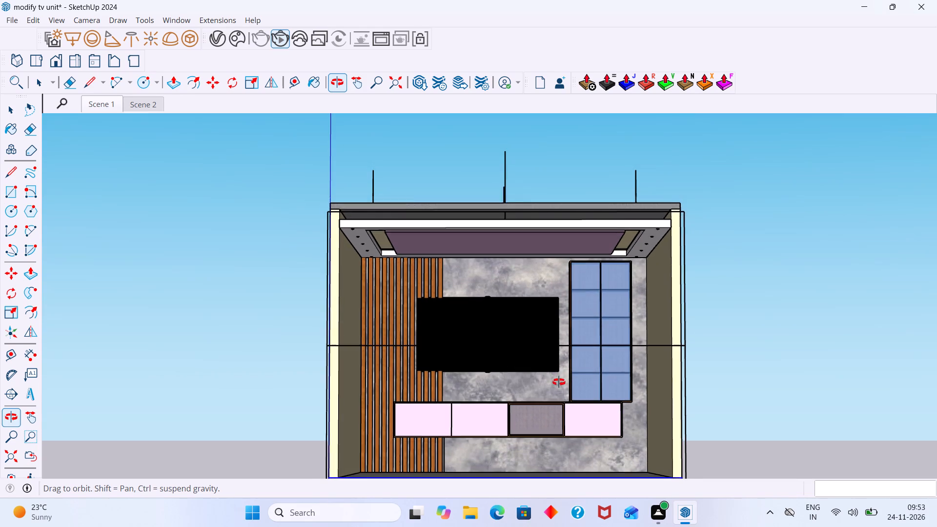
pyautogui.moveTo(559, 382); pyautogui.dragTo(557, 380, button='middle')
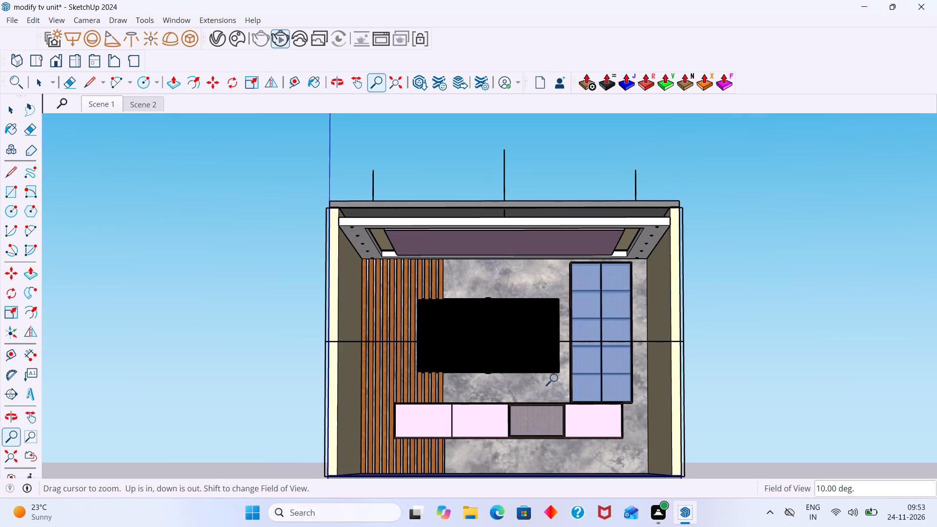
pyautogui.scroll(-3, 556, 379)
pyautogui.middleClick(557, 379)
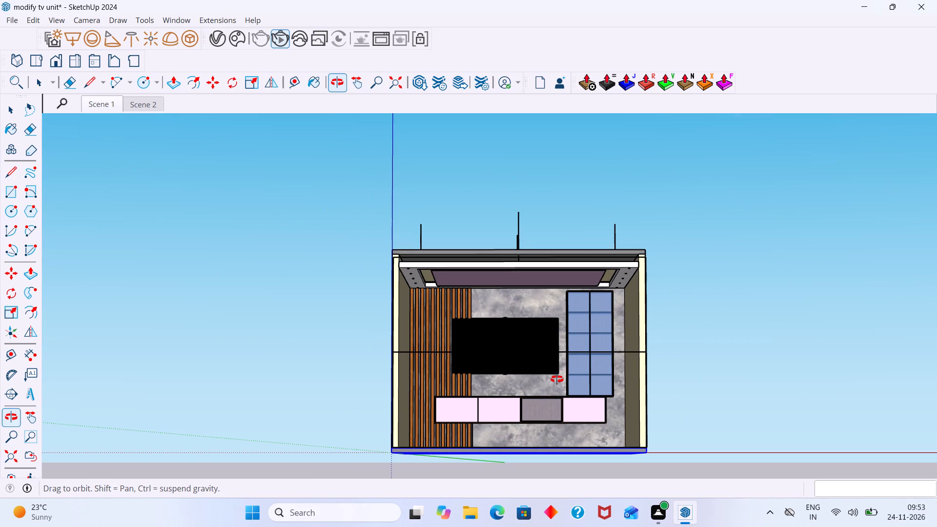
pyautogui.rightClick(108, 106)
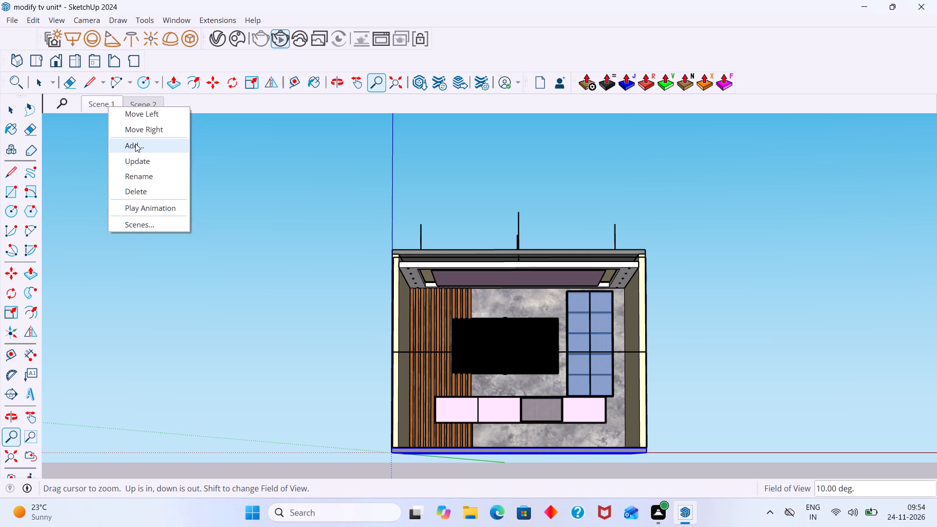
pyautogui.click(144, 161)
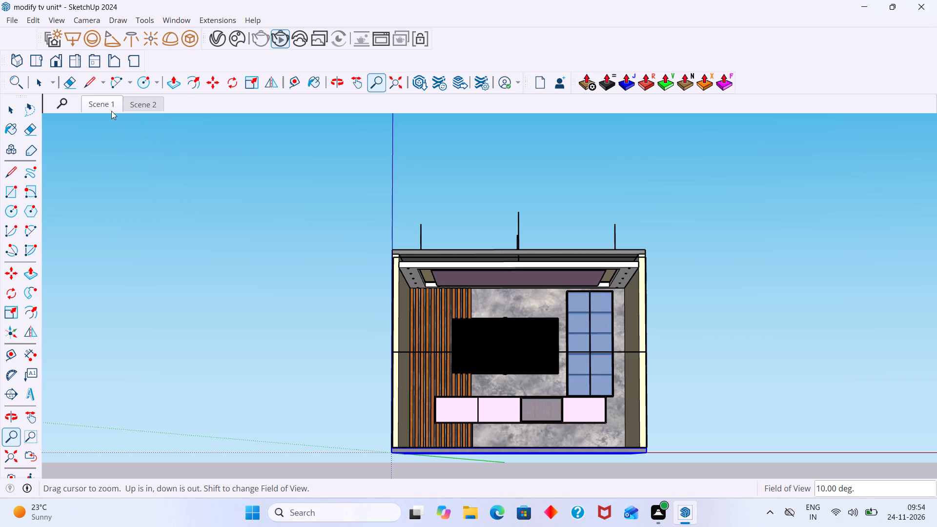
# Compare the views of Scene 1 and Scene 2, ending on Scene 1.
pyautogui.click(107, 106)
pyautogui.click(146, 104)
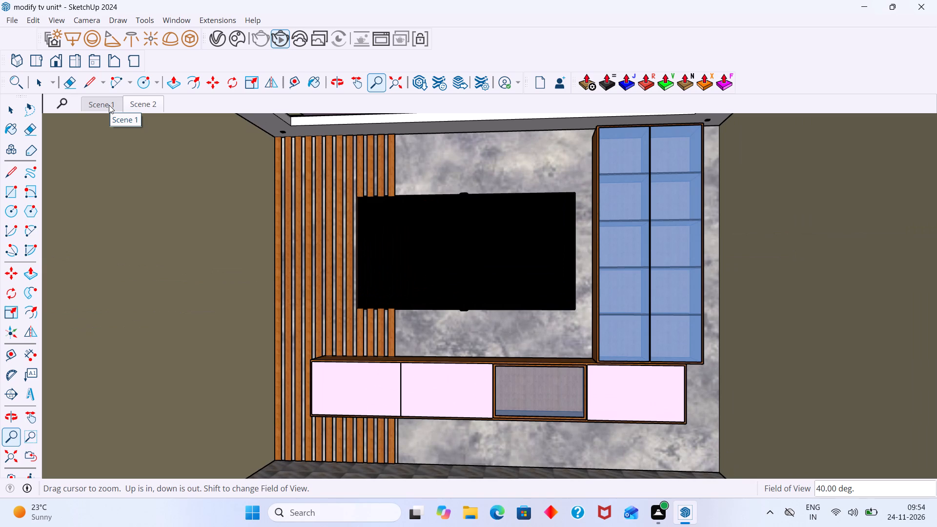
pyautogui.click(108, 108)
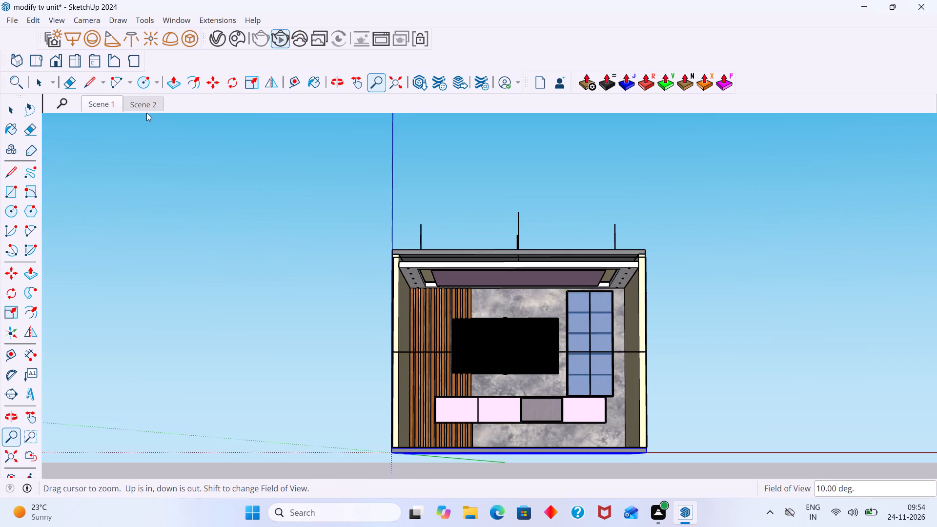
pyautogui.click(107, 104)
pyautogui.click(144, 106)
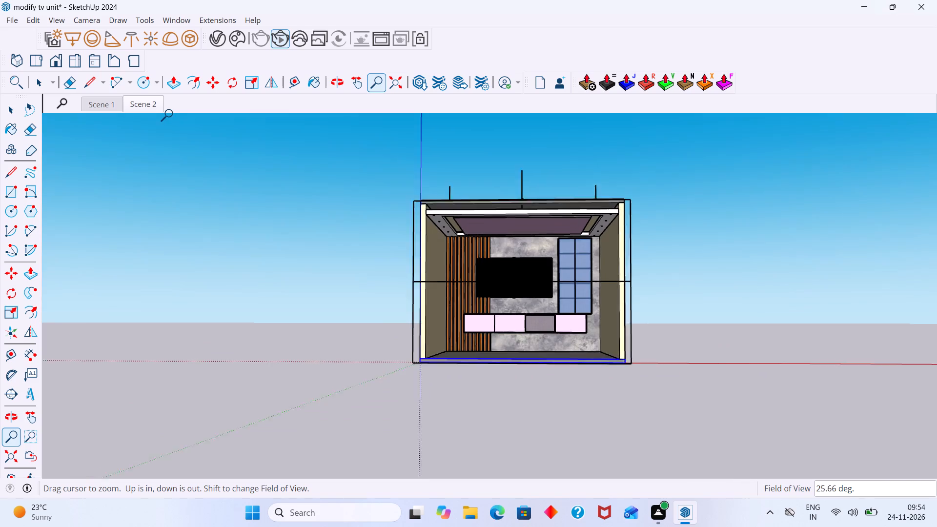
pyautogui.click(102, 104)
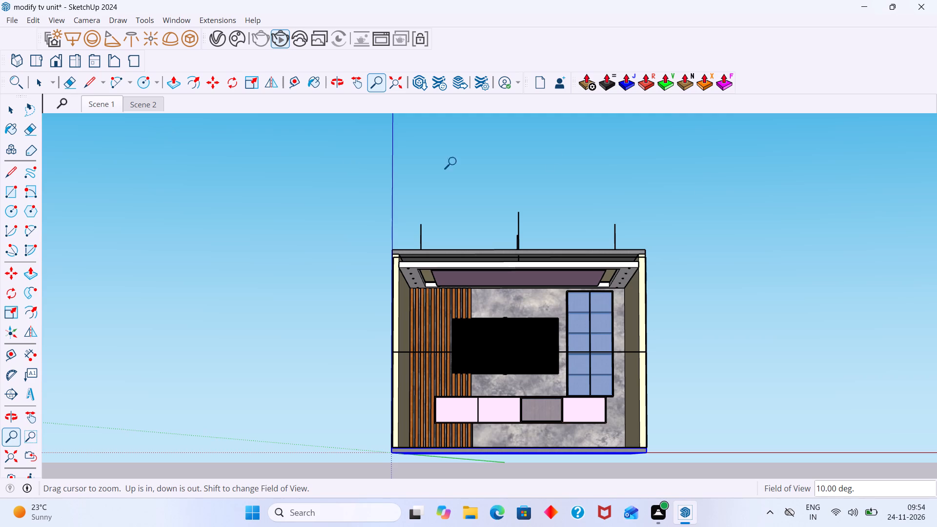
# Return to the Select tool and deselect the floor.
pyautogui.press('space')
pyautogui.click(742, 204)
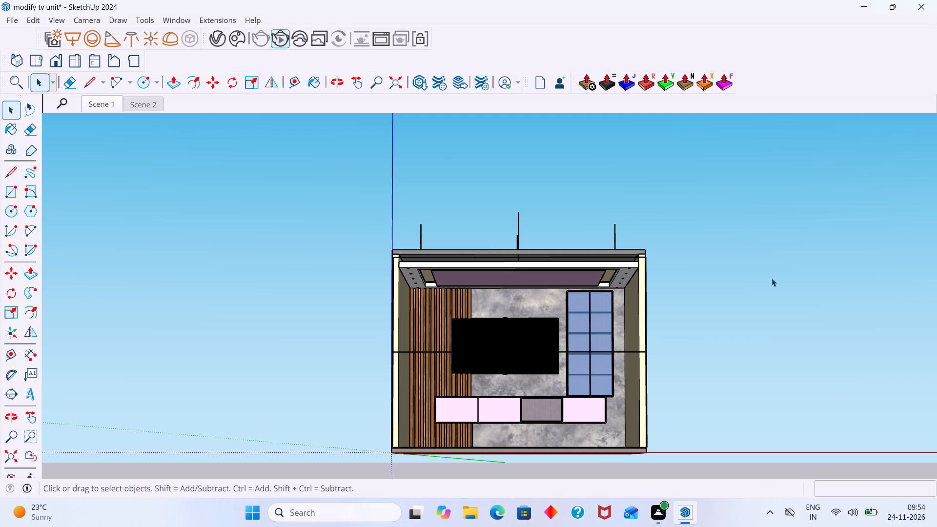
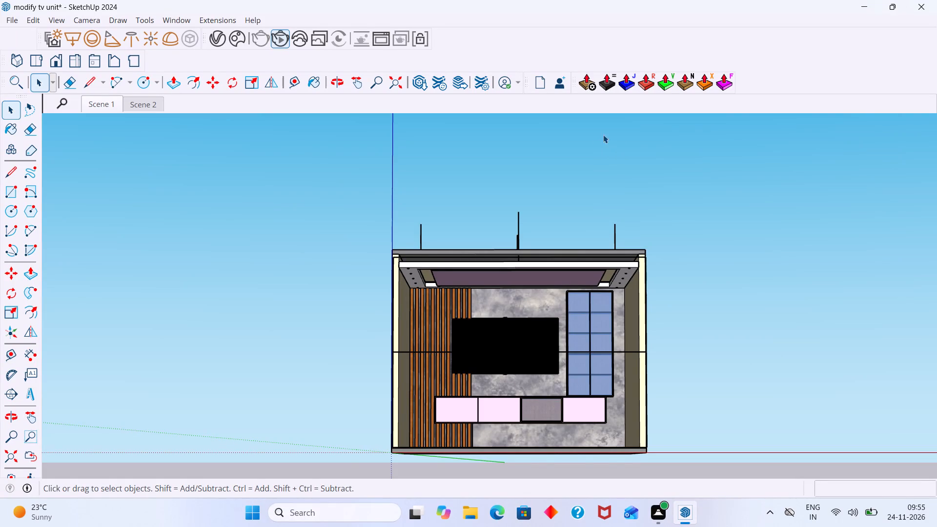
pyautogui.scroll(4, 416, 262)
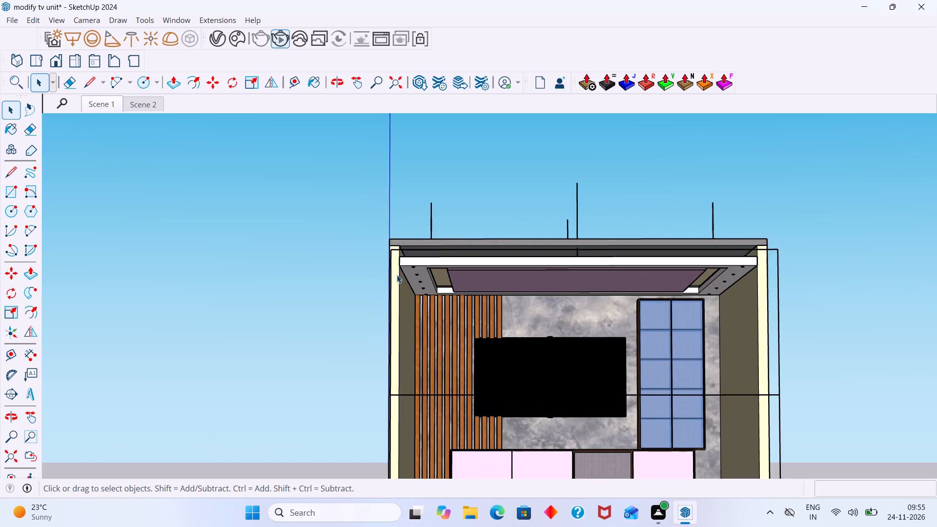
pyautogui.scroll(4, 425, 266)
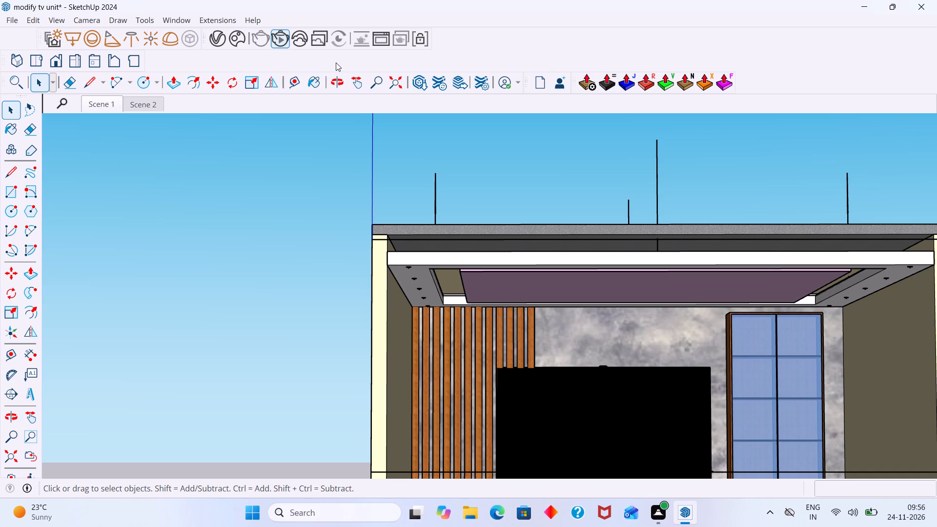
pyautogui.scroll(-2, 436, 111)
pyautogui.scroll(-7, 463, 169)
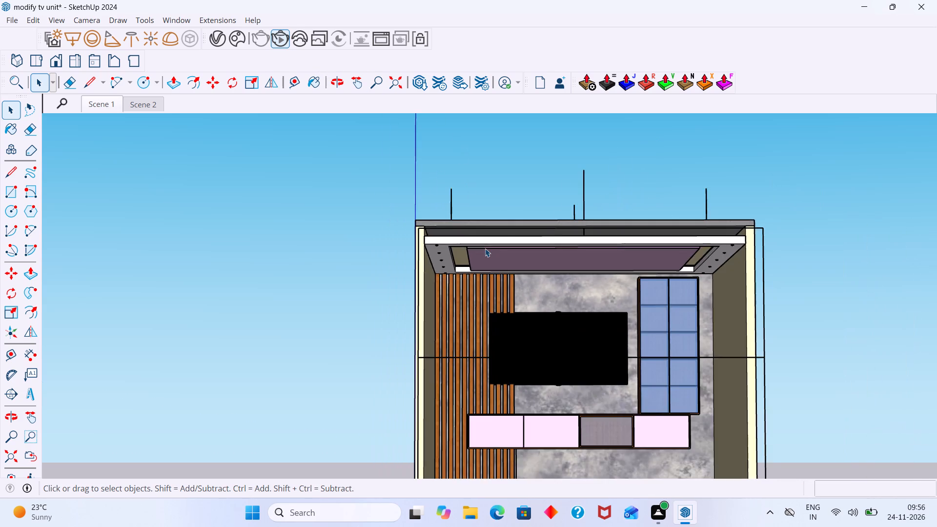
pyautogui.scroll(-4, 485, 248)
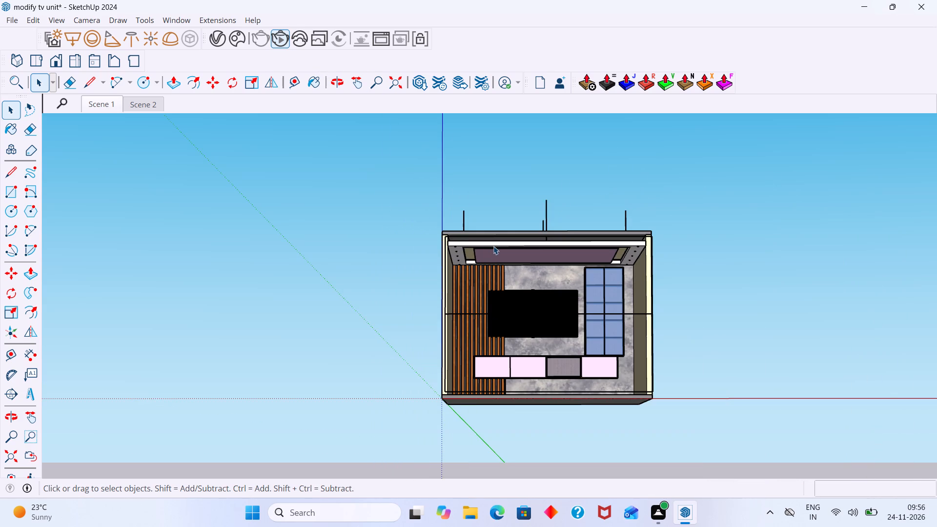
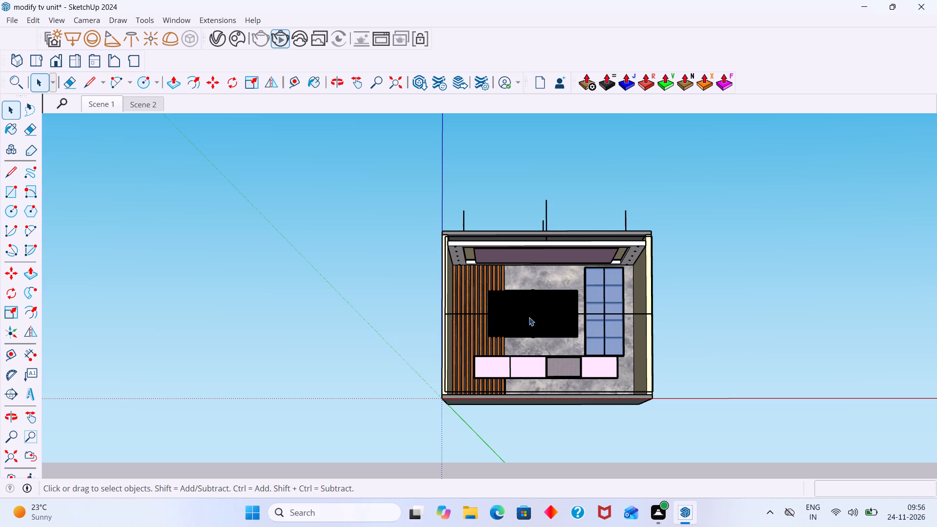
# Delete the upright rectangle light standing in front of the TV unit.
pyautogui.press('space')
pyautogui.moveTo(509, 276); pyautogui.dragTo(466, 277, button='middle')
pyautogui.scroll(4, 457, 260)
pyautogui.moveTo(502, 315); pyautogui.dragTo(562, 364, button='middle')
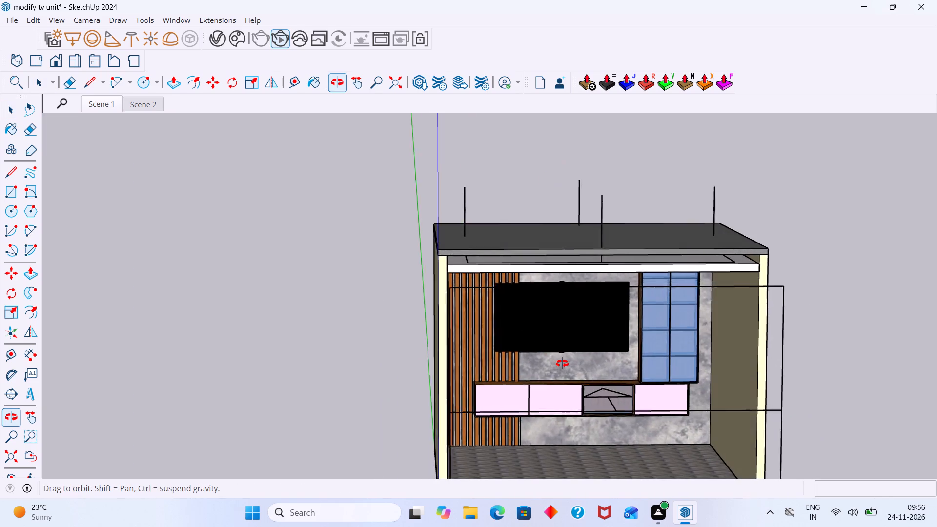
pyautogui.moveTo(562, 364); pyautogui.dragTo(563, 365, button='middle')
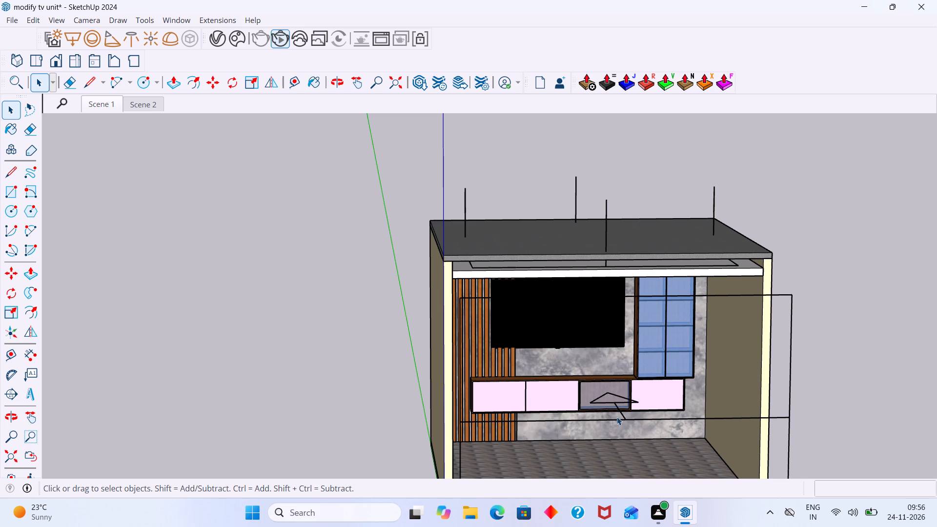
pyautogui.click(621, 417)
pyautogui.press('Delete')
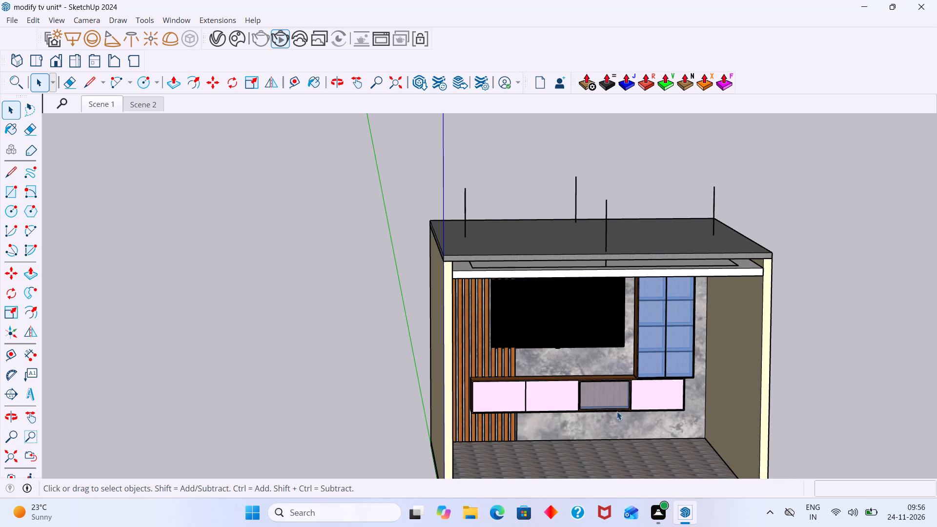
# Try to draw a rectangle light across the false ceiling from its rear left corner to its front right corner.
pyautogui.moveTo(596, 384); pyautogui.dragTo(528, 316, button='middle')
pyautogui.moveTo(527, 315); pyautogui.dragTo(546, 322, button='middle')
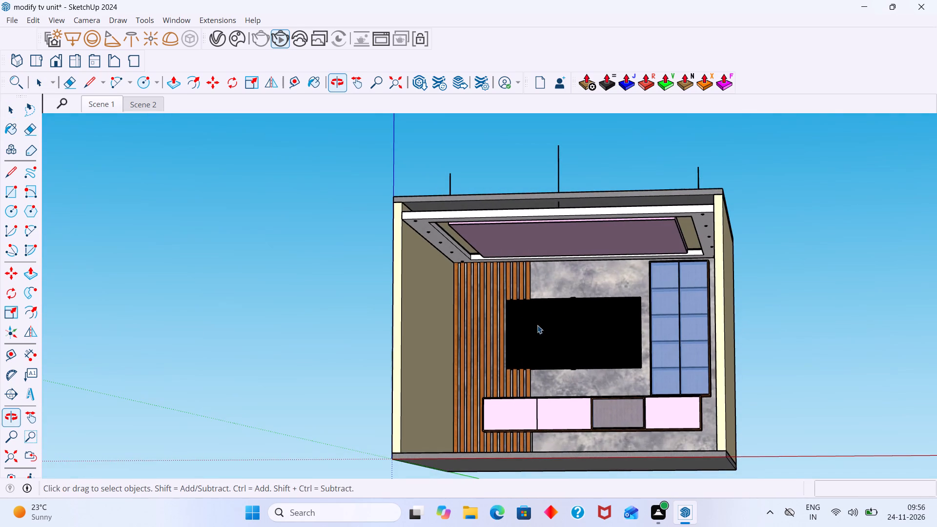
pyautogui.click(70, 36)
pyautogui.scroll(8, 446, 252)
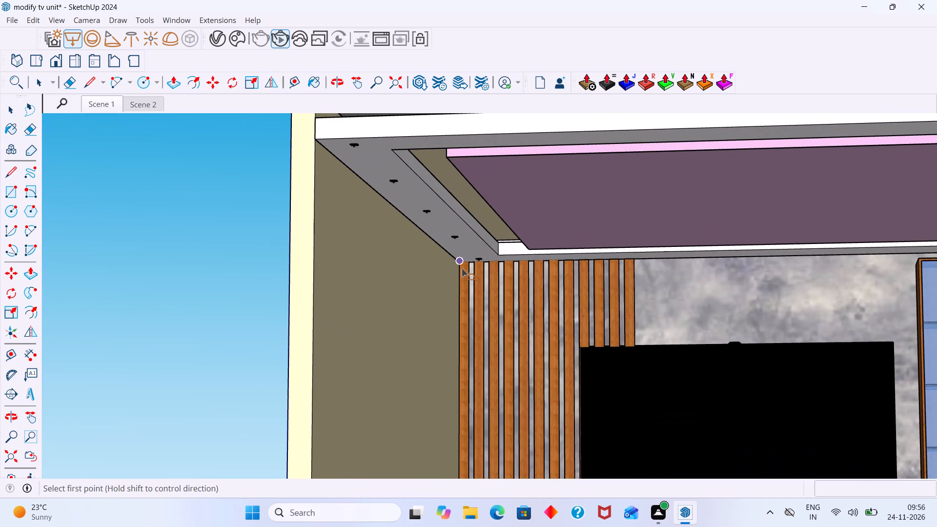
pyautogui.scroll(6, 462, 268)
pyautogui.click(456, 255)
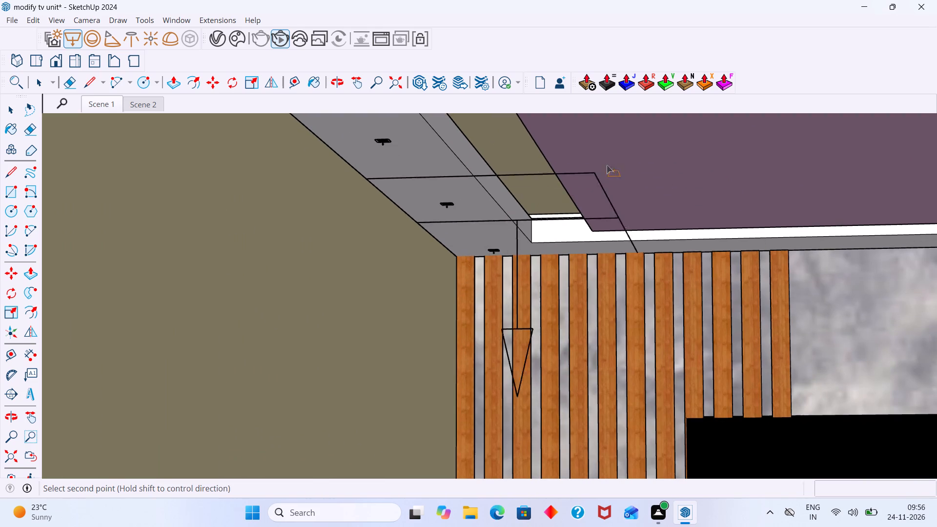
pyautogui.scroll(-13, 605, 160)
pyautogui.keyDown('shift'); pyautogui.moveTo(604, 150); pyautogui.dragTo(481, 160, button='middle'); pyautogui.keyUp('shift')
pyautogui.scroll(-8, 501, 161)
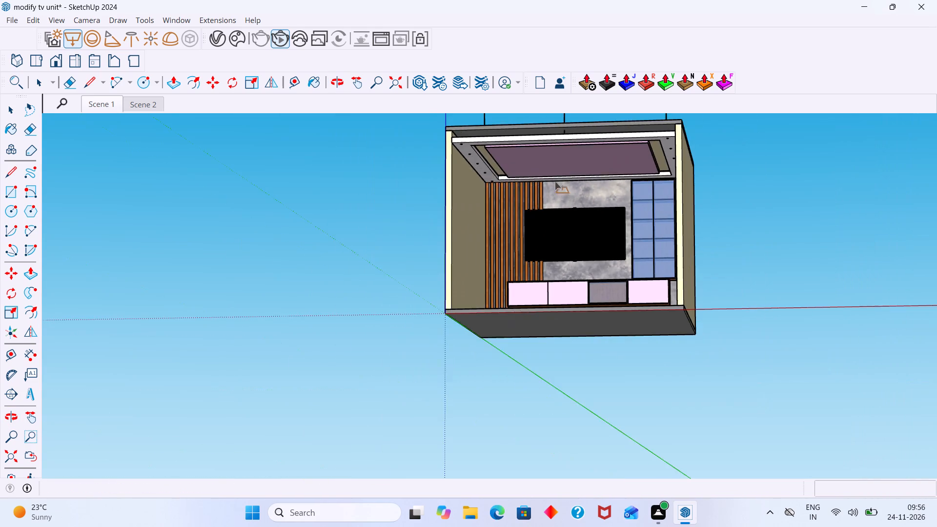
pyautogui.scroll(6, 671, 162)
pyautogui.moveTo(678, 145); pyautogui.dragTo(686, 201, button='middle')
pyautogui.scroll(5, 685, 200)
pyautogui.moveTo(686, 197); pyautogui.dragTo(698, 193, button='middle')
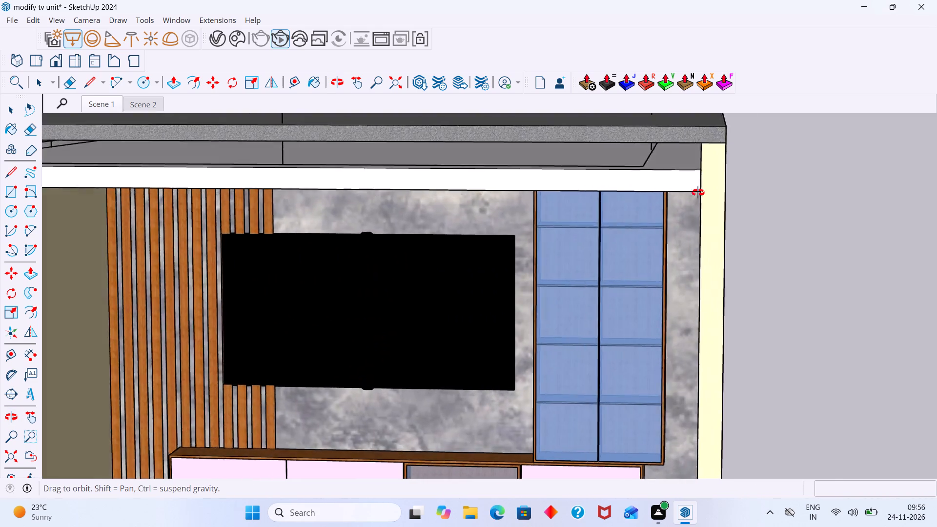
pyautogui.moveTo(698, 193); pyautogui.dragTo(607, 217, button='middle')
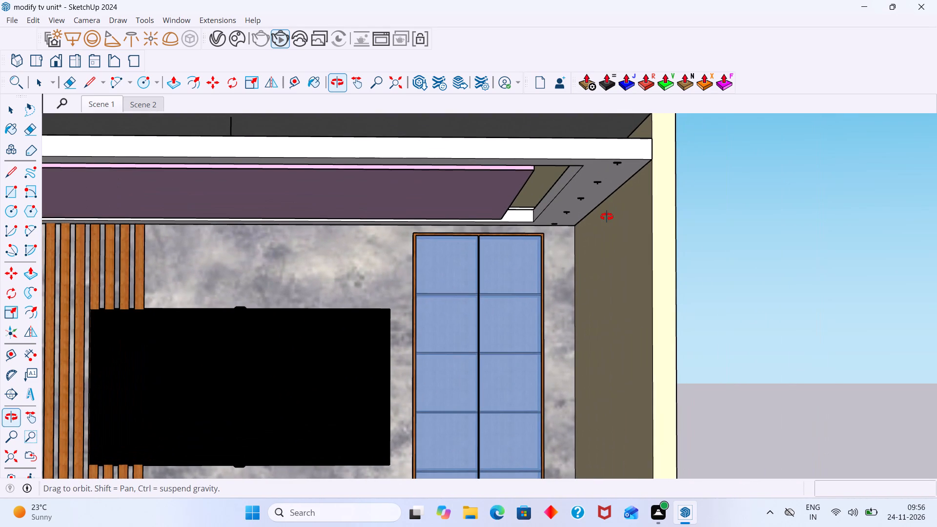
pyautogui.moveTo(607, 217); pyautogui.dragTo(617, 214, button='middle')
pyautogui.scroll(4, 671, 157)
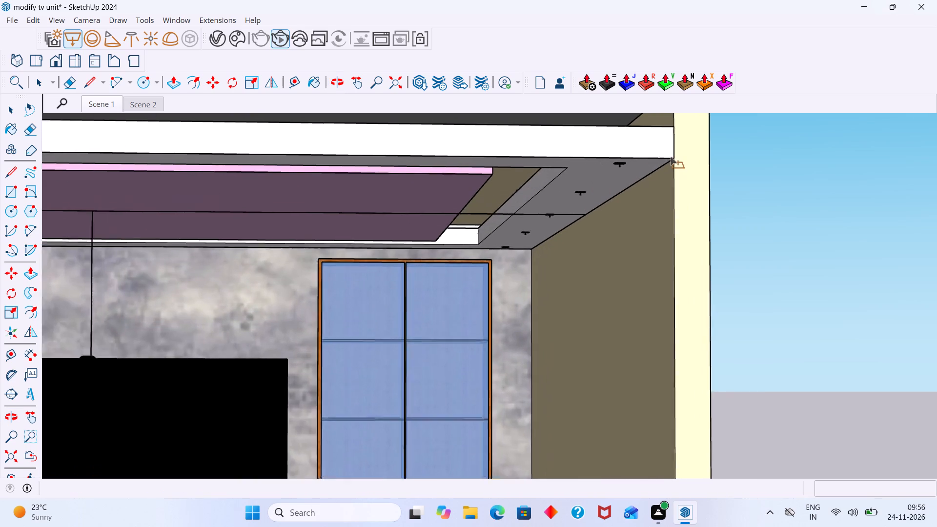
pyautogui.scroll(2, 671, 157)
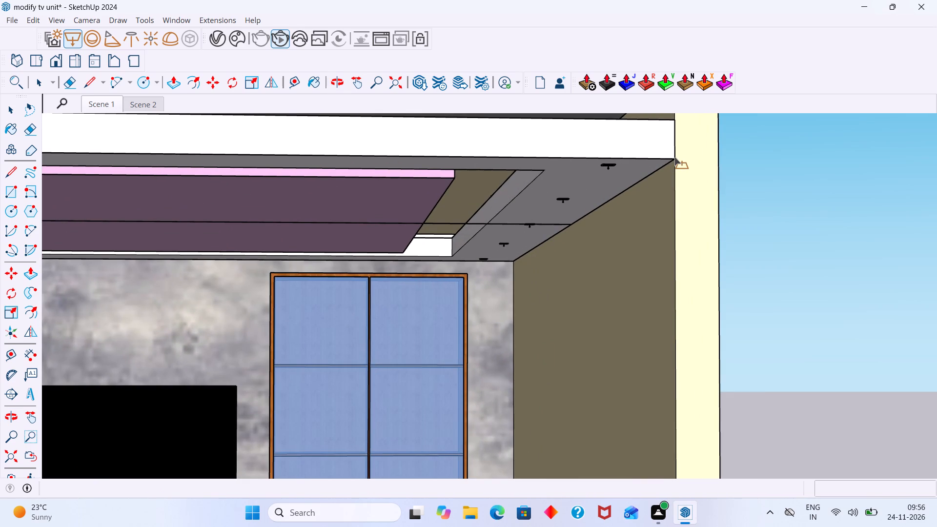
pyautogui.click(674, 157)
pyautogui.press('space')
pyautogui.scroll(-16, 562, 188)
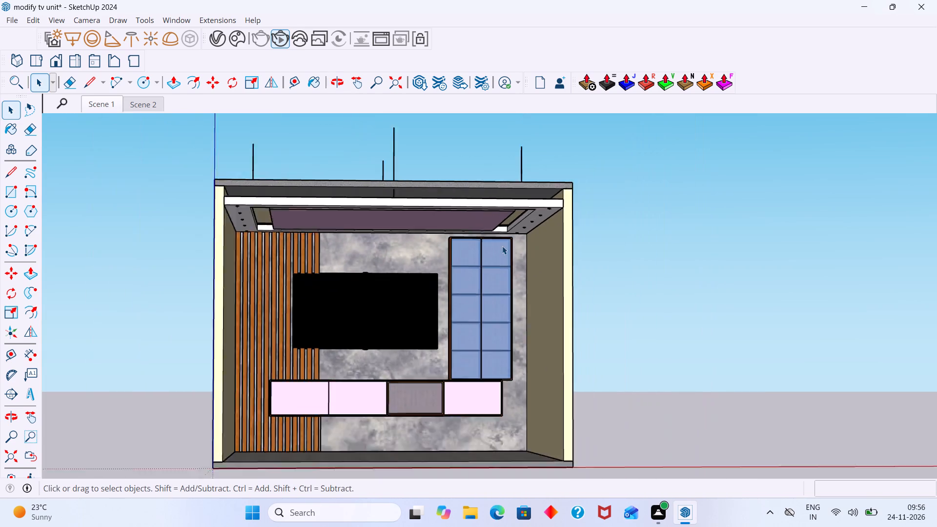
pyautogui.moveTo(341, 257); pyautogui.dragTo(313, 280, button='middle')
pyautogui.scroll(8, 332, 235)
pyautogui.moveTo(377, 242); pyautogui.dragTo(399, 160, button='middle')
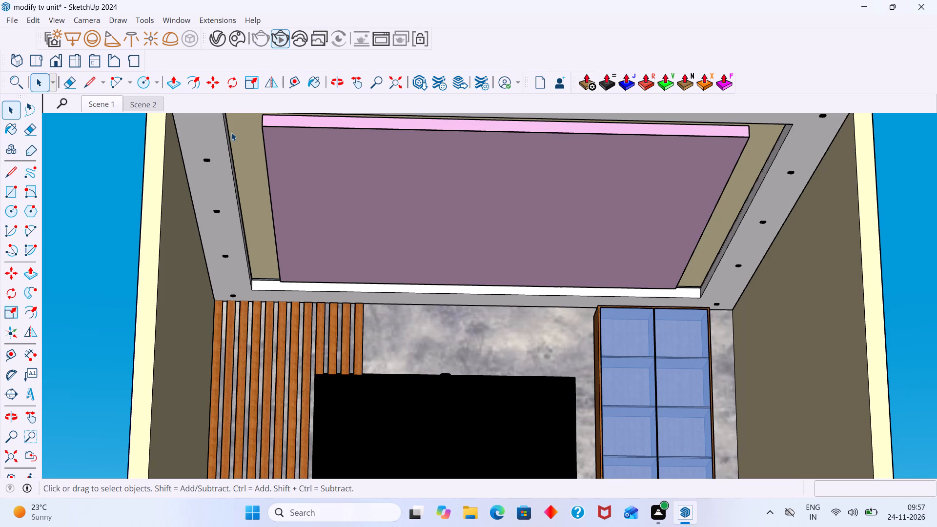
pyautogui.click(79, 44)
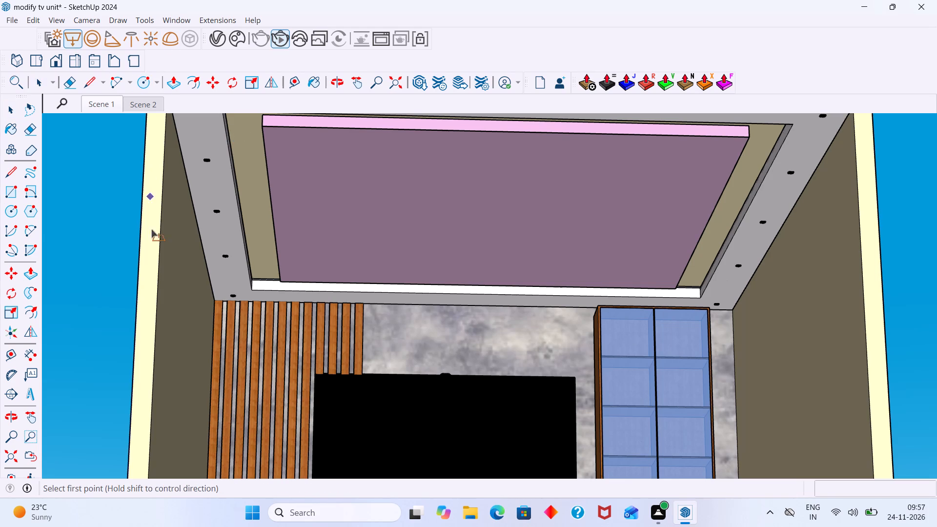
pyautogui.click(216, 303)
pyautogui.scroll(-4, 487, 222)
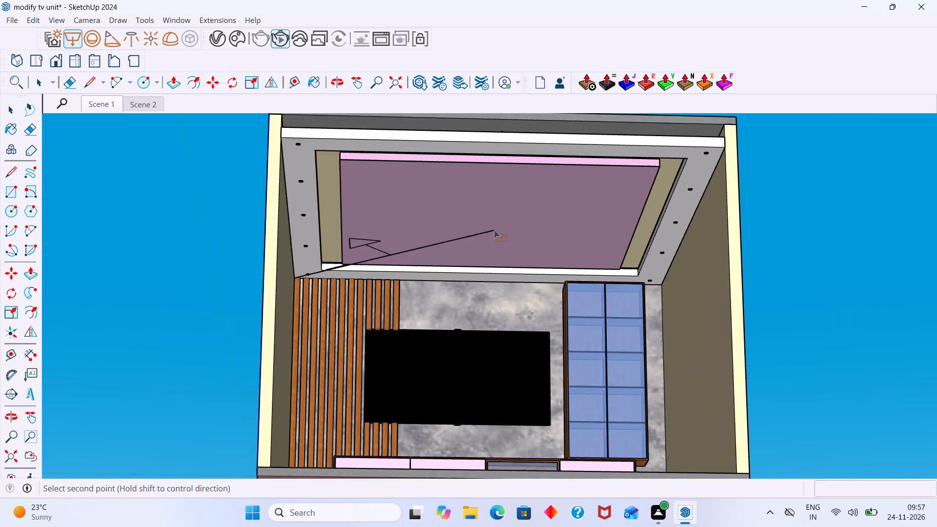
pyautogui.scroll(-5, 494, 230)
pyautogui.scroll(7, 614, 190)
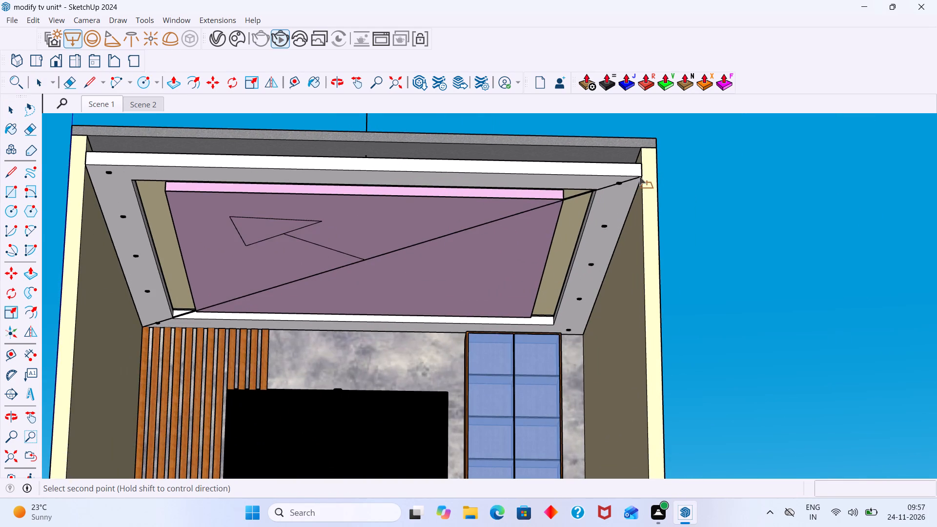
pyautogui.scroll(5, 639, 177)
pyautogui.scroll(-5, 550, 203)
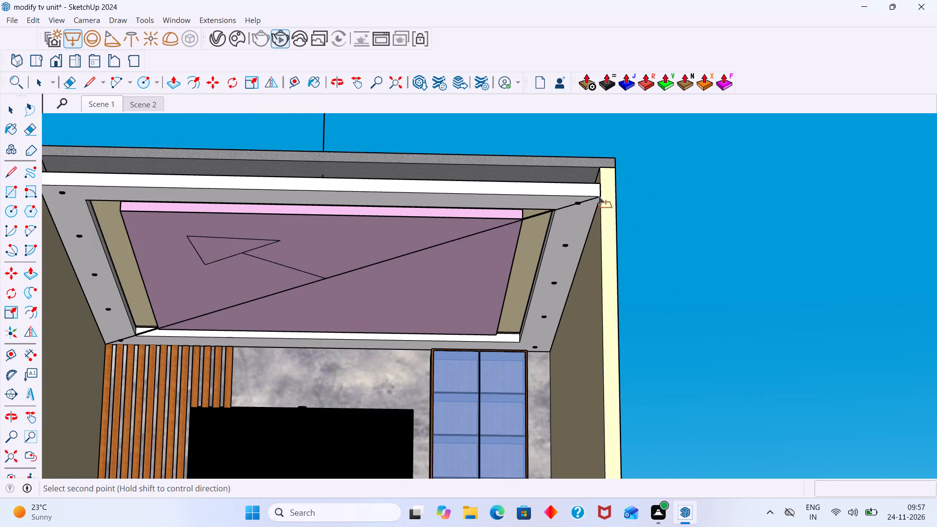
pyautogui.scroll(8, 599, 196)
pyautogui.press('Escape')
# Draw a downward-facing rectangle light across the false ceiling from its rear right corner to its front left corner.
pyautogui.scroll(-5, 499, 237)
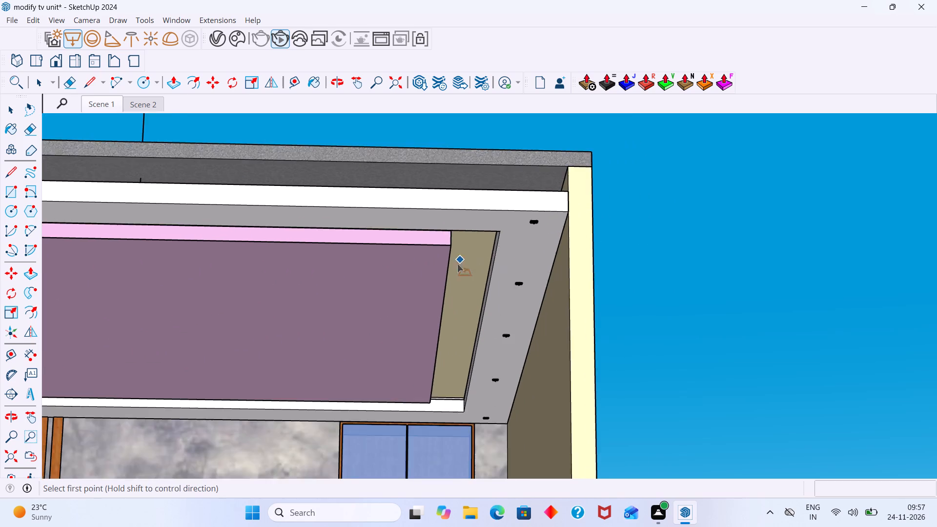
pyautogui.scroll(-2, 457, 264)
pyautogui.click(497, 387)
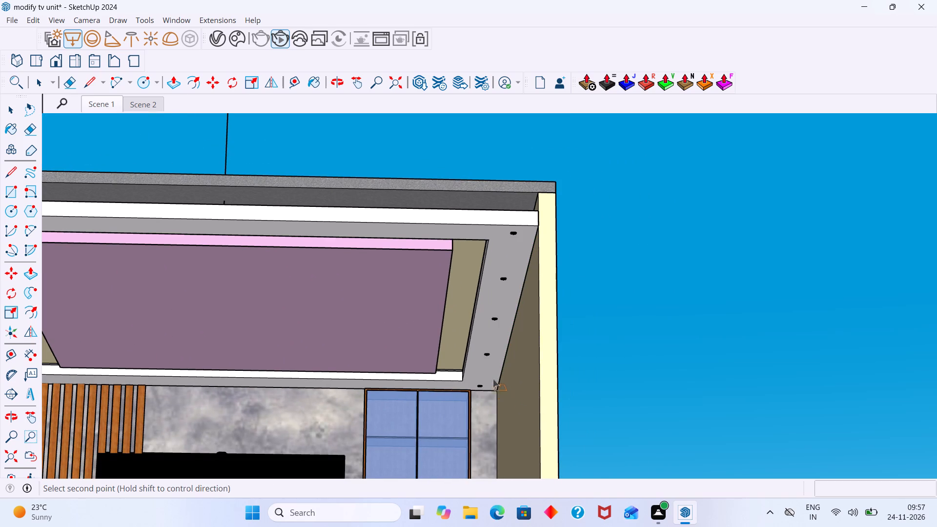
pyautogui.scroll(-3, 271, 233)
pyautogui.moveTo(271, 231); pyautogui.dragTo(507, 284, button='middle')
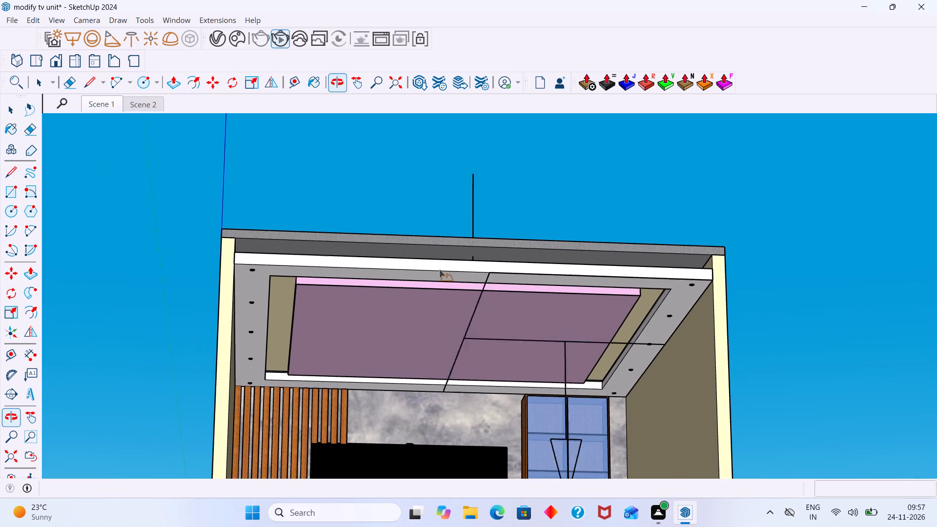
pyautogui.scroll(11, 233, 246)
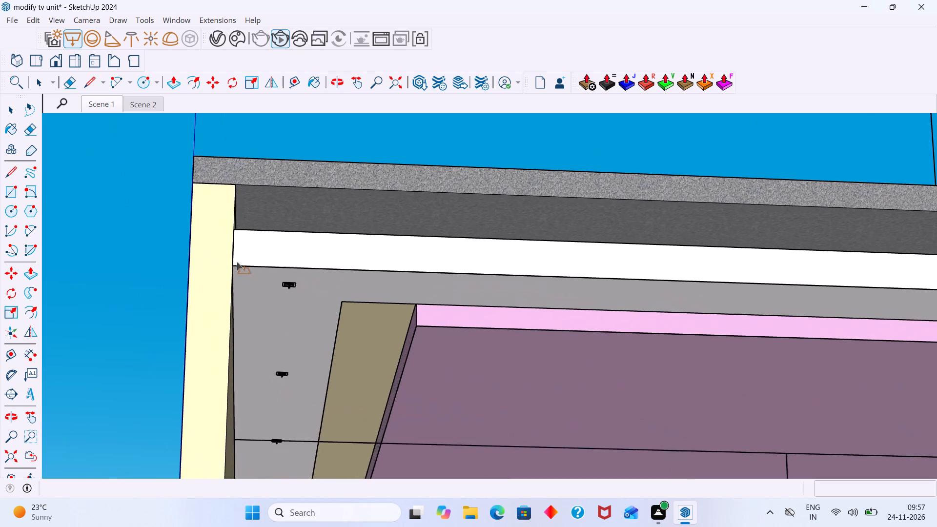
pyautogui.moveTo(237, 262); pyautogui.dragTo(120, 256, button='middle')
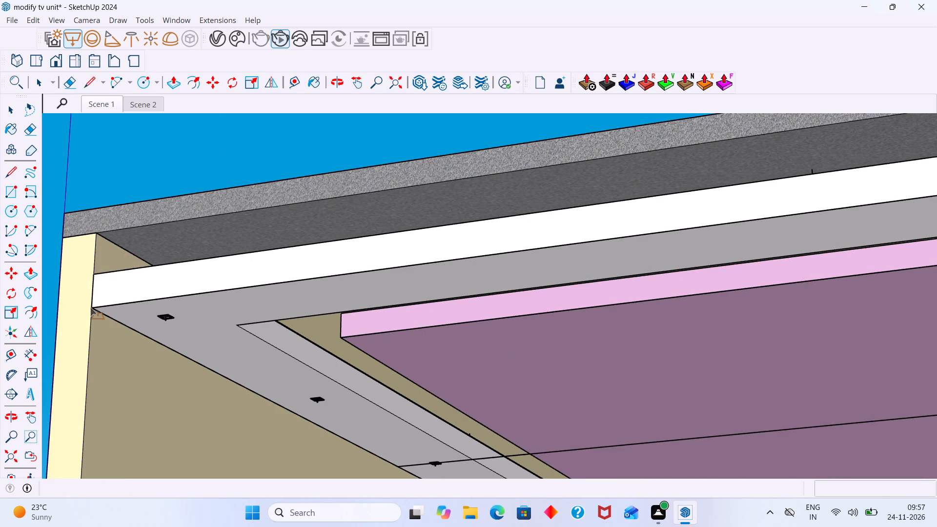
pyautogui.click(92, 307)
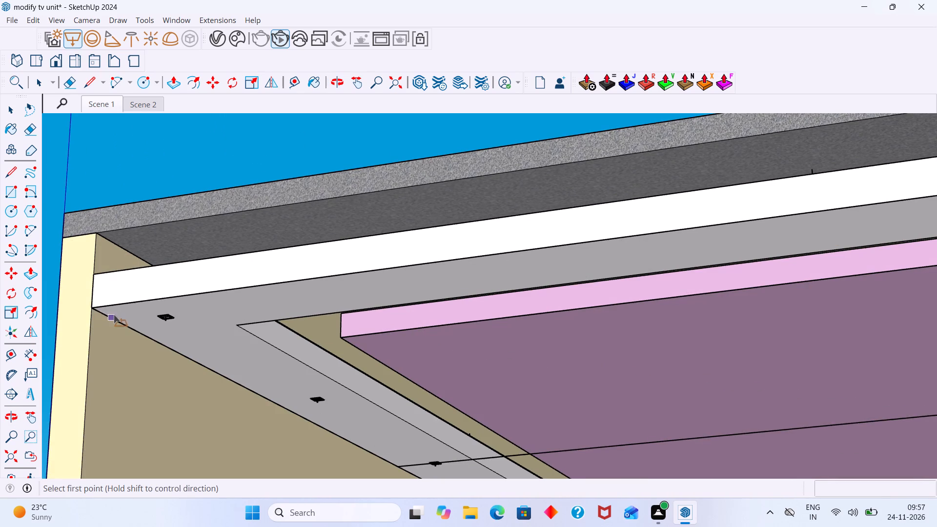
pyautogui.scroll(-19, 147, 325)
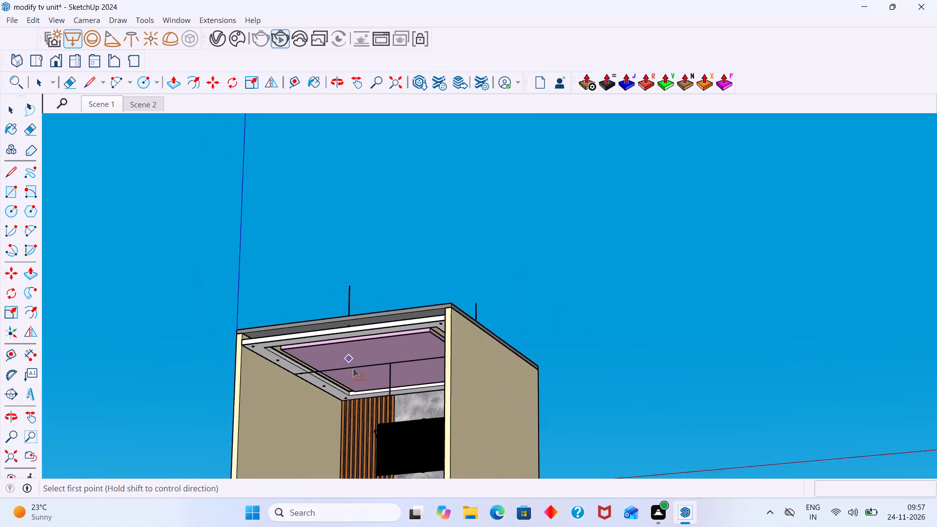
pyautogui.scroll(-2, 353, 368)
pyautogui.moveTo(366, 384); pyautogui.dragTo(405, 466, button='middle')
pyautogui.click(567, 289)
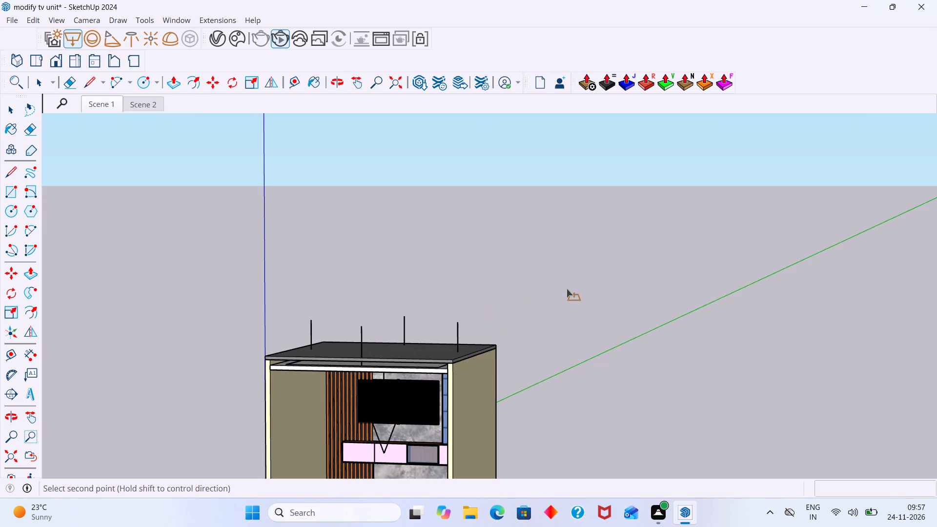
pyautogui.press('space')
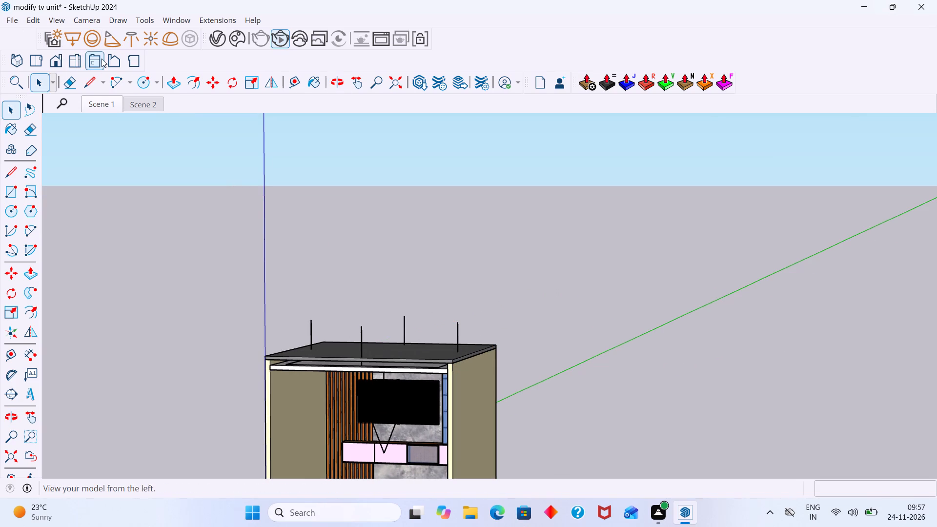
# Set the intensity of Rectangle Light#1 to 100 in the V-Ray Asset Editor.
pyautogui.doubleClick(212, 41)
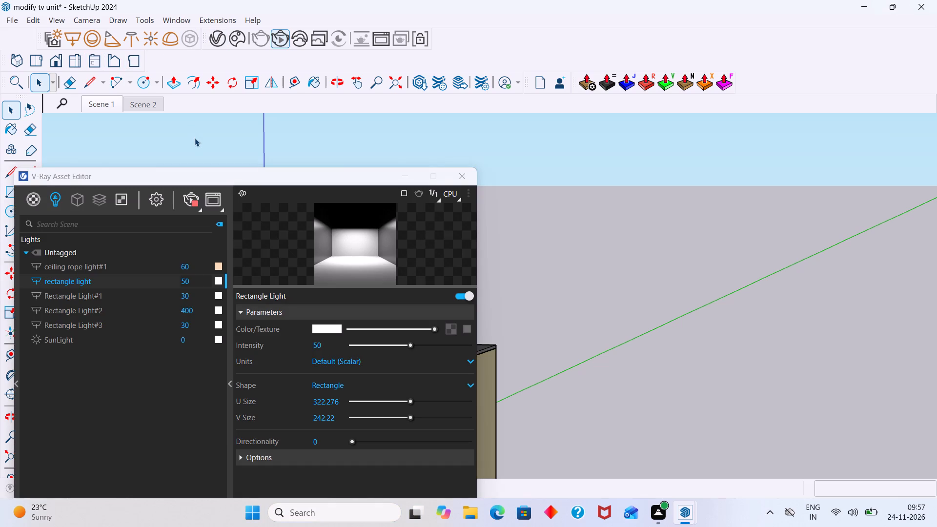
pyautogui.click(189, 296)
pyautogui.press('BackSpace')
pyautogui.press('BackSpace')
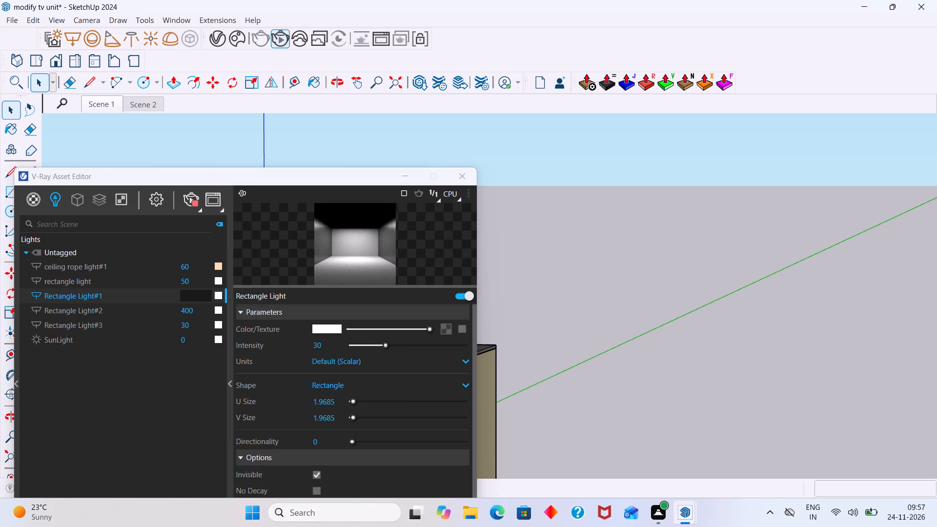
pyautogui.write('100')
pyautogui.press('Return')
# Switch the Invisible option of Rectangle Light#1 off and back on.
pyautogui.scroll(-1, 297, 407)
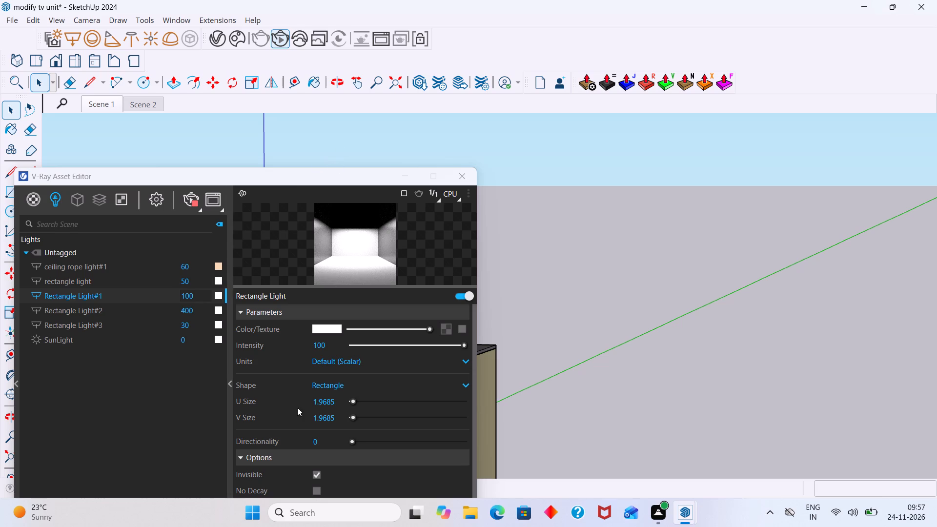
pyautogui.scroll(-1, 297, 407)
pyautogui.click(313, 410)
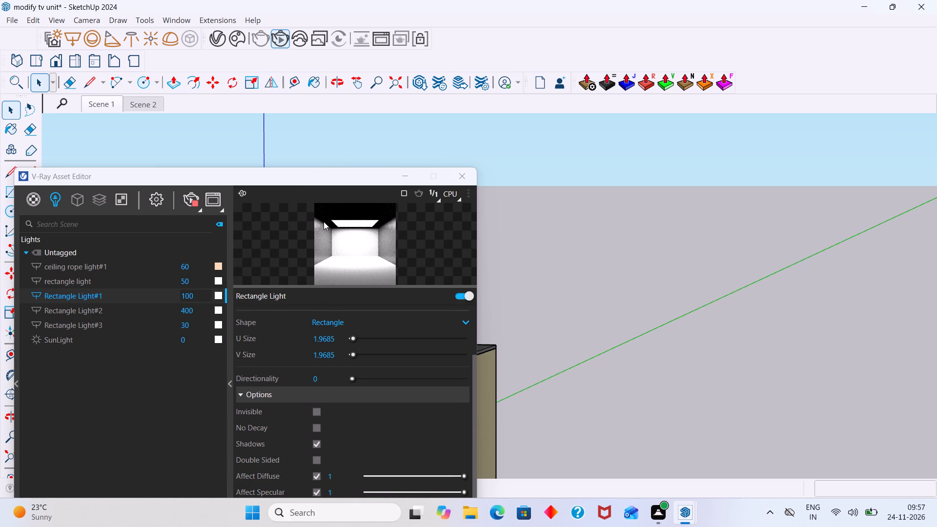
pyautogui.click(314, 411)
# Run the V-Ray interactive render and examine the room lighting in the frame buffer.
pyautogui.doubleClick(281, 34)
pyautogui.doubleClick(281, 38)
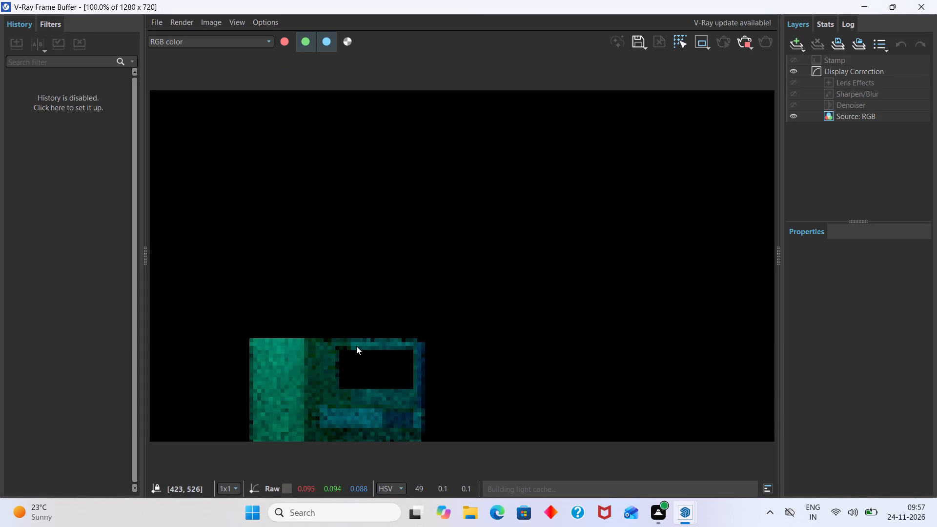
pyautogui.moveTo(354, 345); pyautogui.dragTo(398, 258, button='middle')
pyautogui.scroll(-1, 371, 276)
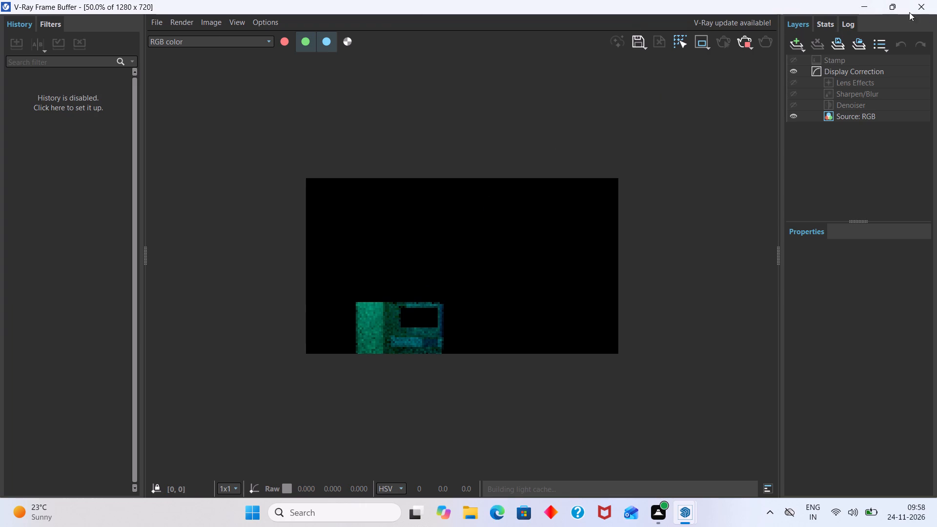
# Restart the V-Ray interactive render beside the model and examine the room lighting in the frame buffer.
pyautogui.click(890, 1)
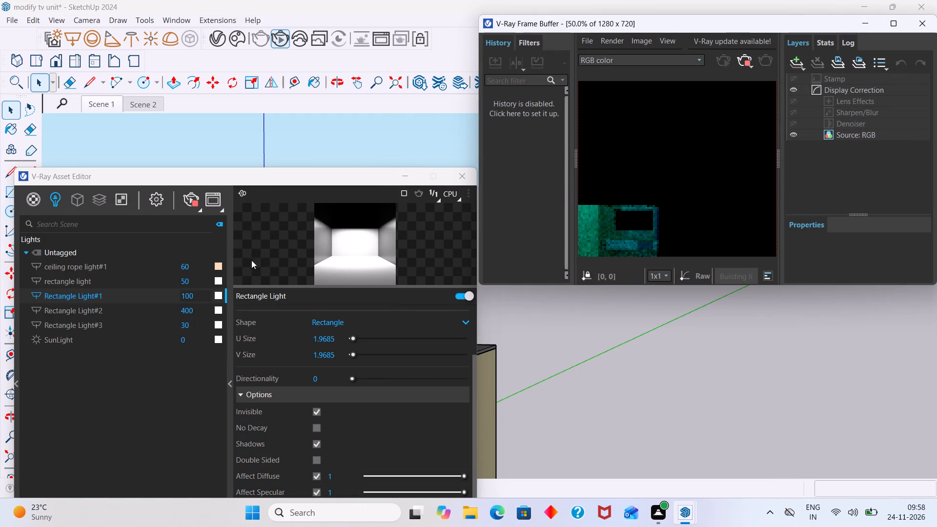
pyautogui.click(745, 60)
pyautogui.click(724, 58)
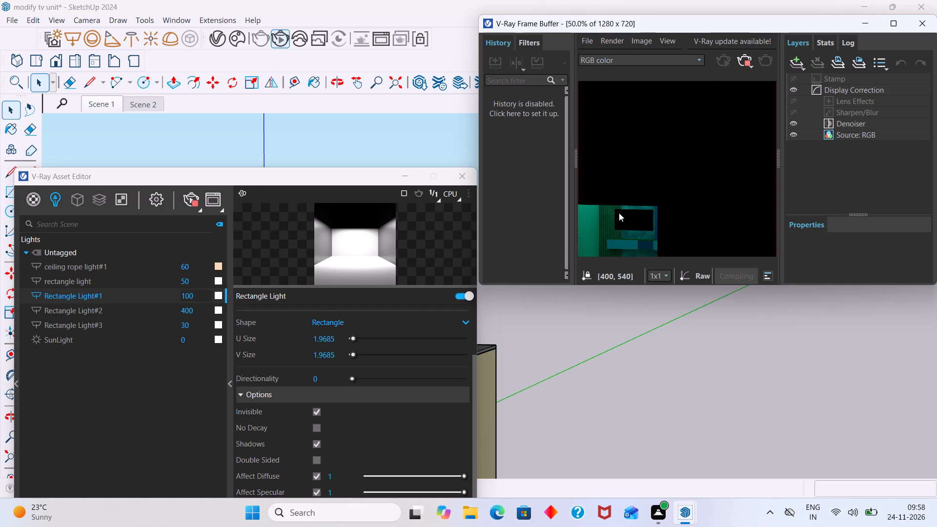
pyautogui.moveTo(619, 213); pyautogui.dragTo(673, 168, button='middle')
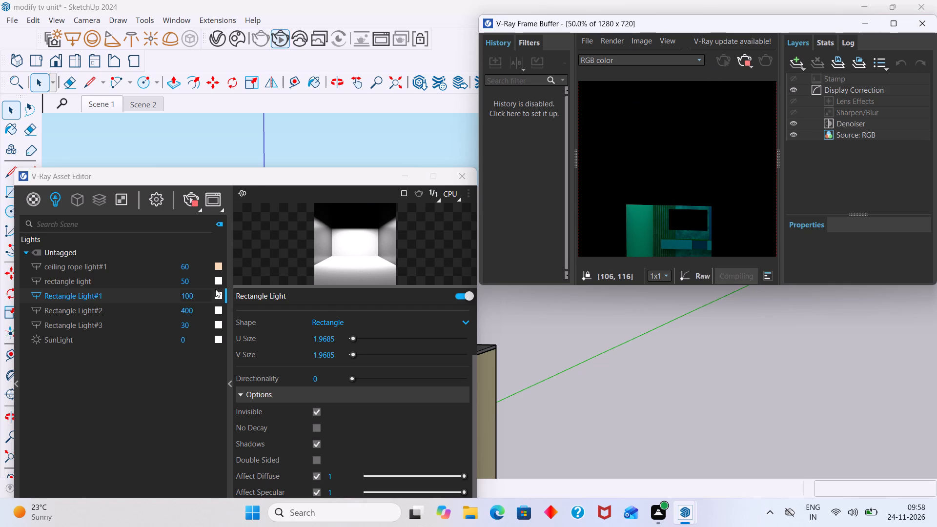
pyautogui.scroll(-2, 285, 295)
# Delete Rectangle Light#1 from the scene lights in the V-Ray Asset Editor.
pyautogui.click(131, 296)
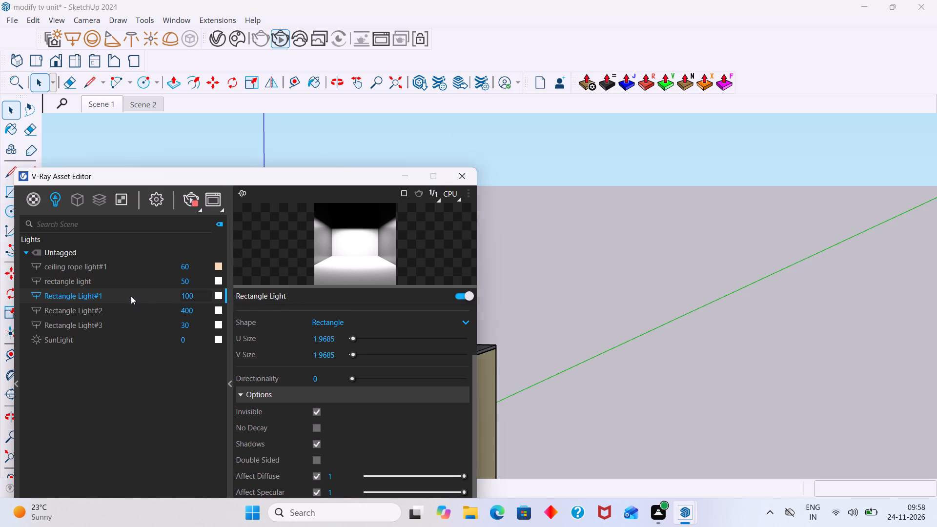
pyautogui.click(201, 298)
pyautogui.rightClick(122, 294)
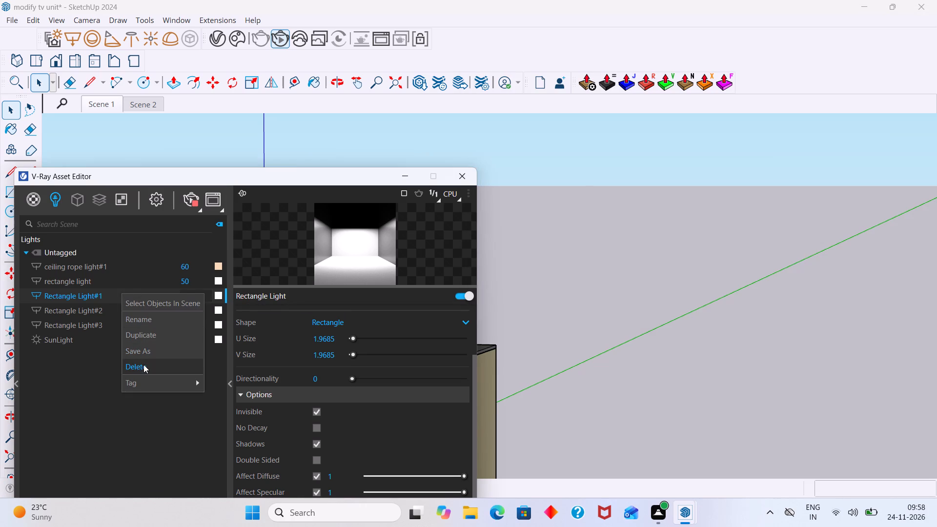
pyautogui.click(143, 365)
pyautogui.click(498, 256)
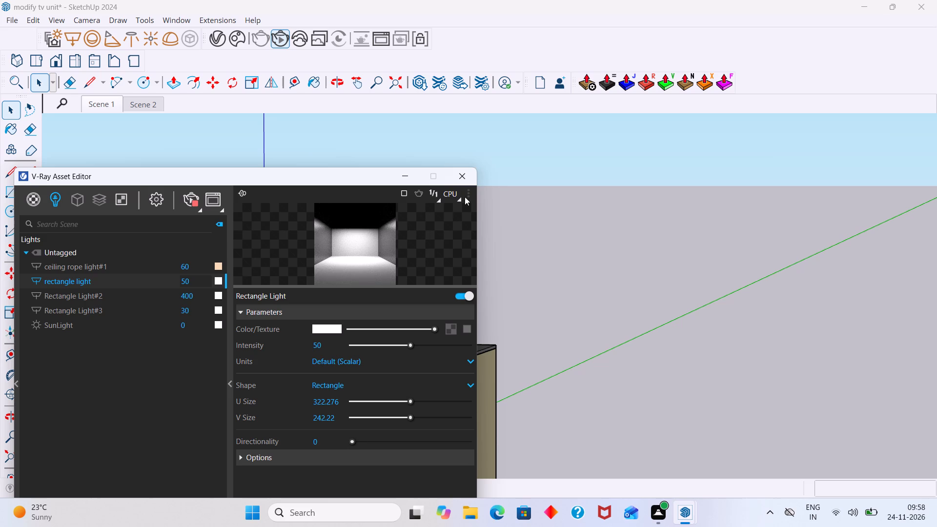
# Restart the interactive render from a lower angle showing the room's ceiling and inspect the render close up.
pyautogui.moveTo(382, 179); pyautogui.dragTo(151, 186)
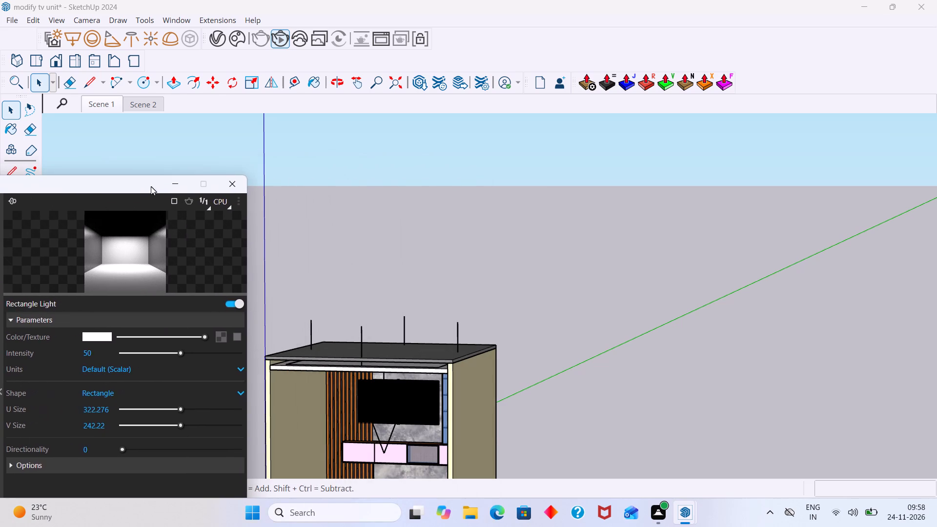
pyautogui.moveTo(151, 186); pyautogui.dragTo(149, 187)
pyautogui.scroll(-6, 382, 206)
pyautogui.moveTo(354, 319); pyautogui.dragTo(331, 284, button='middle')
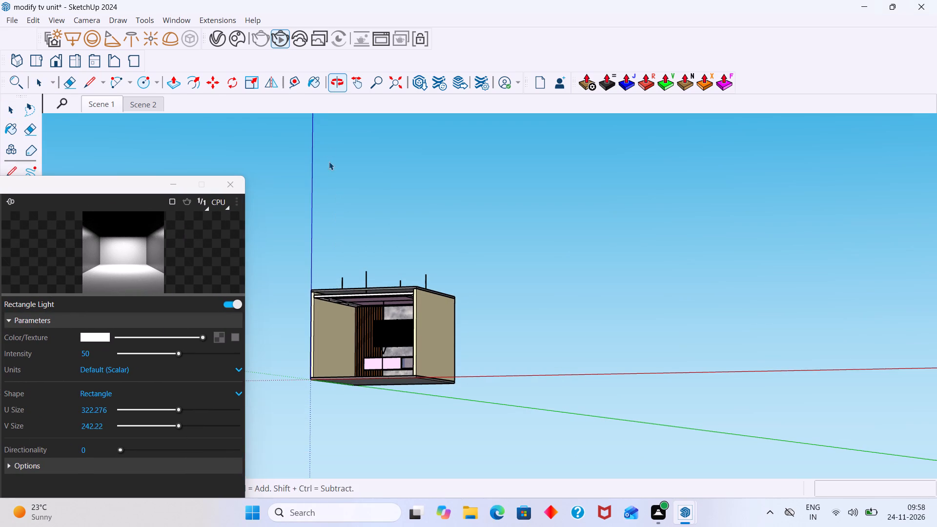
pyautogui.doubleClick(277, 36)
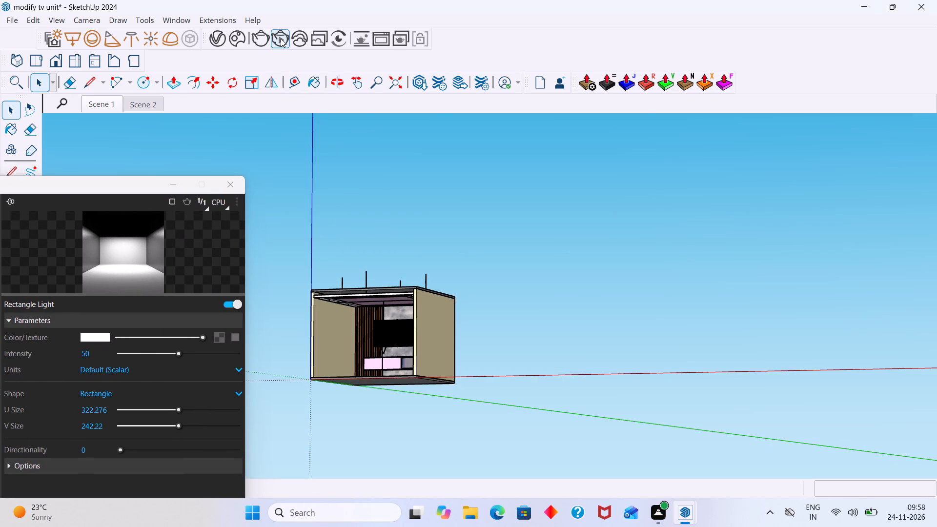
pyautogui.doubleClick(282, 38)
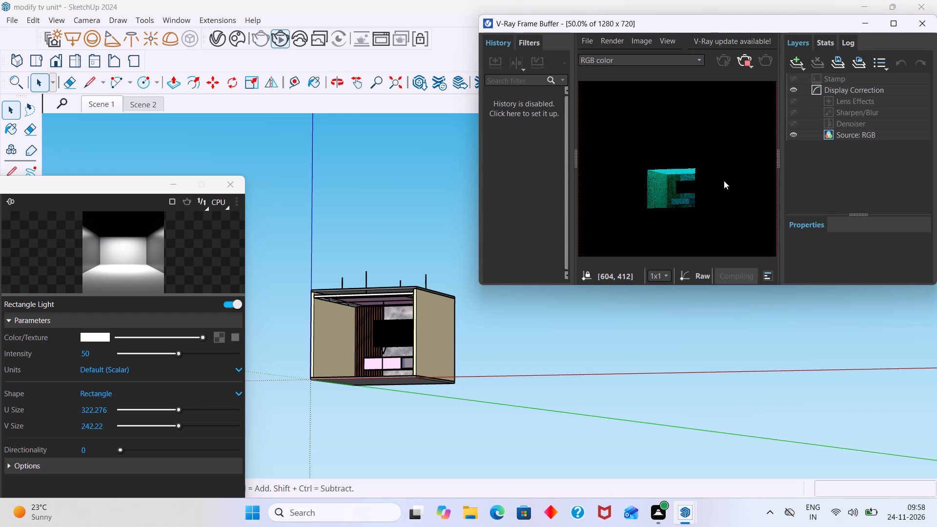
pyautogui.scroll(1, 646, 178)
pyautogui.moveTo(694, 164); pyautogui.dragTo(655, 133, button='middle')
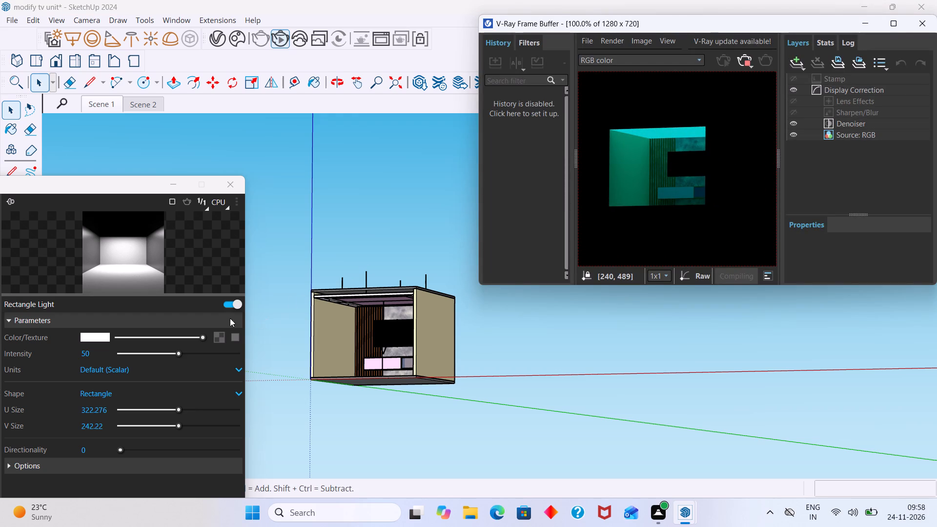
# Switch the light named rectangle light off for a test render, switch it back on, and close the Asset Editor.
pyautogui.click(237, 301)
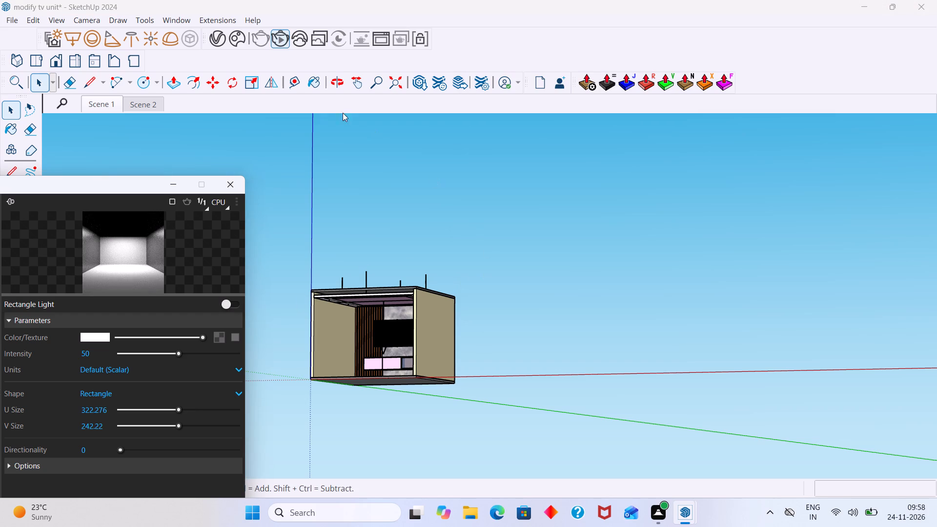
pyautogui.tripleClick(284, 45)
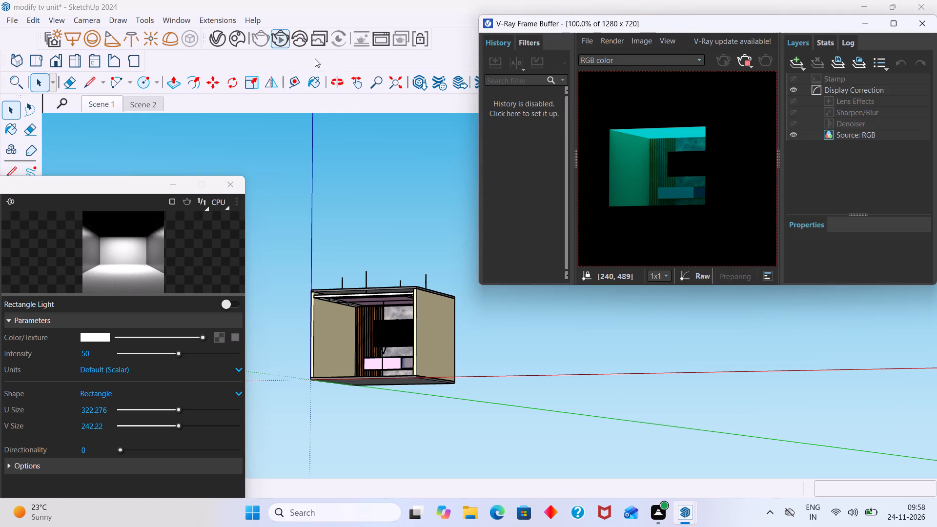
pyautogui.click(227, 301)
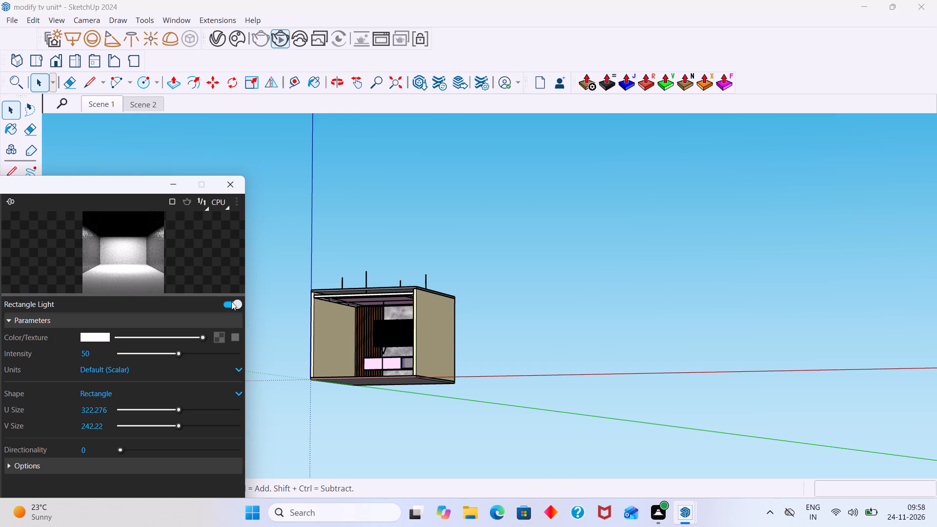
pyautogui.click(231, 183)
# Examine the room model from several angles, checking its open front, false ceiling and side walls.
pyautogui.scroll(-6, 320, 249)
pyautogui.moveTo(343, 301); pyautogui.dragTo(388, 424, button='middle')
pyautogui.scroll(3, 375, 316)
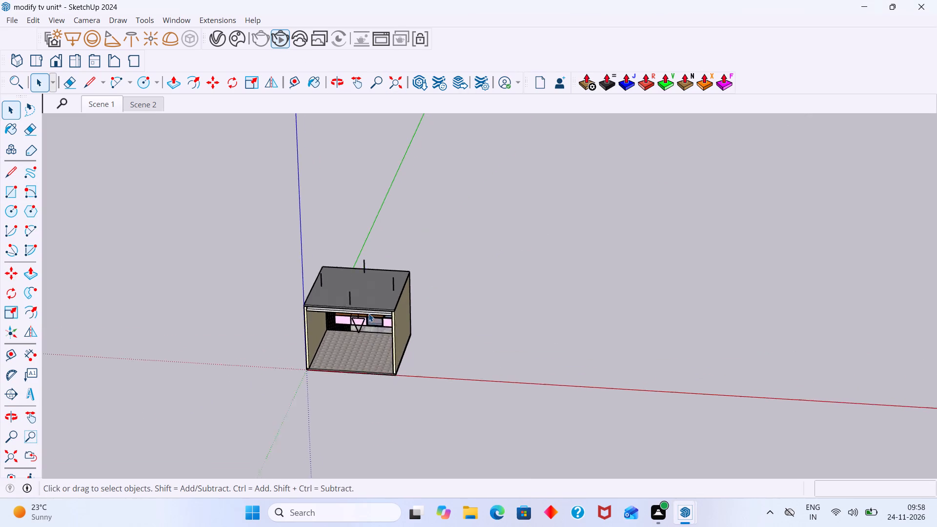
pyautogui.scroll(5, 368, 313)
pyautogui.moveTo(367, 318); pyautogui.dragTo(446, 218, button='middle')
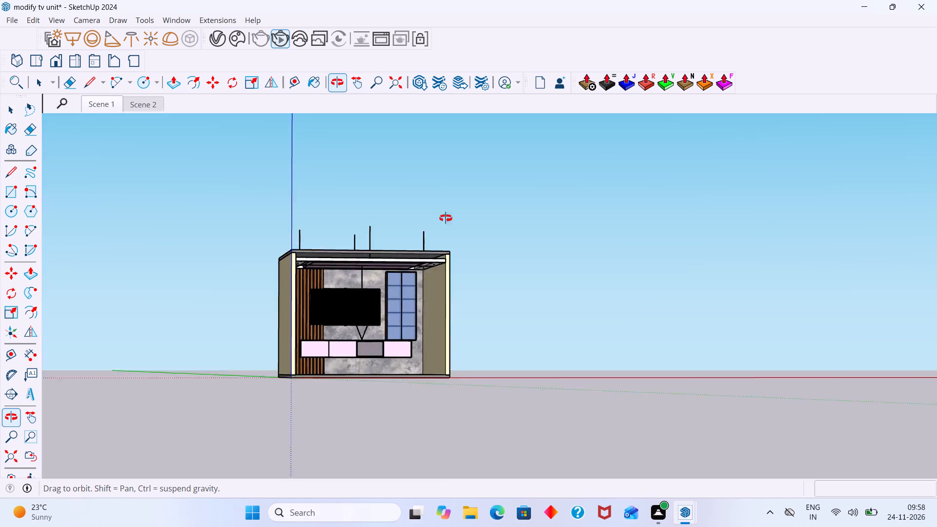
pyautogui.moveTo(446, 218); pyautogui.dragTo(192, 301, button='middle')
pyautogui.scroll(-13, 449, 274)
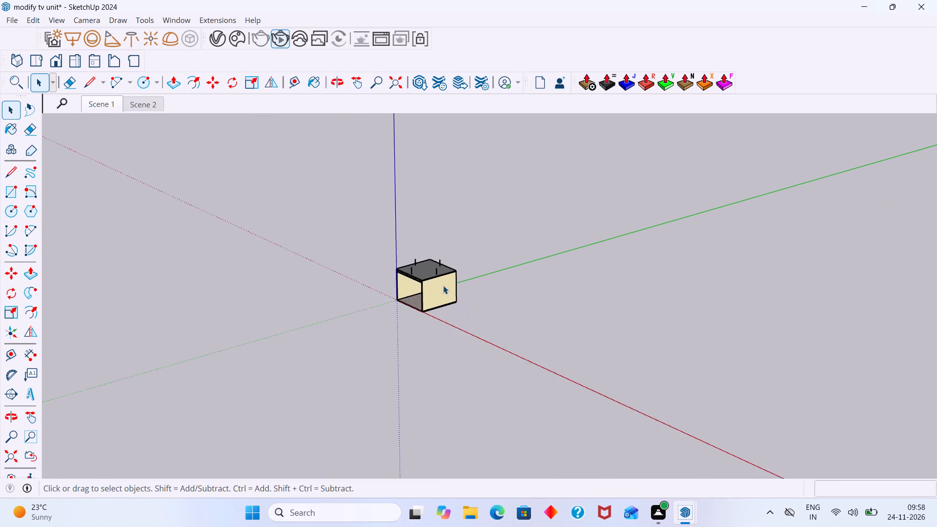
pyautogui.scroll(6, 437, 280)
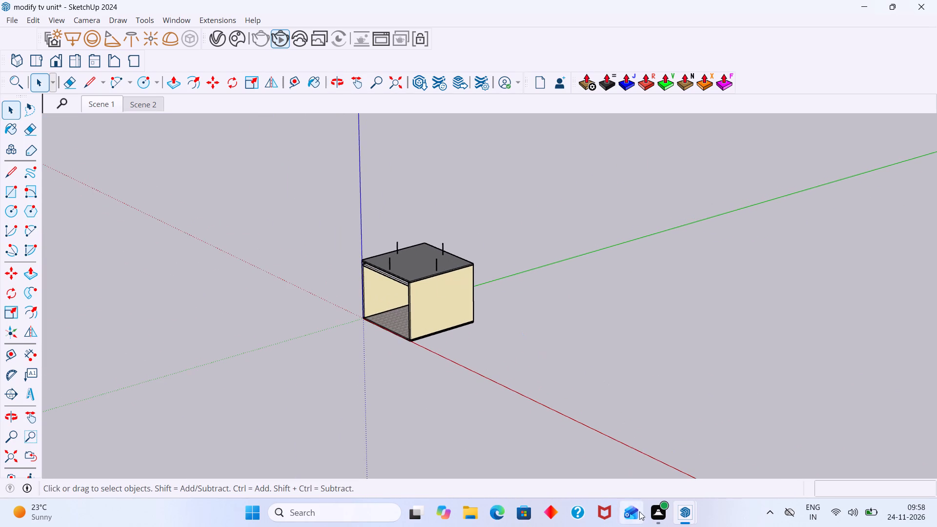
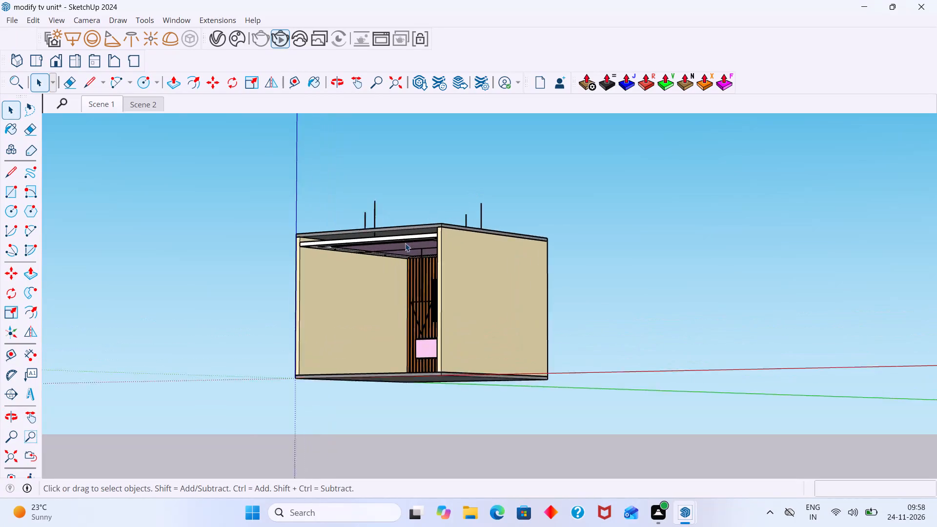
# Select the entire TV unit room model, including its ceiling lights, and copy it.
pyautogui.moveTo(440, 253); pyautogui.dragTo(499, 320, button='middle')
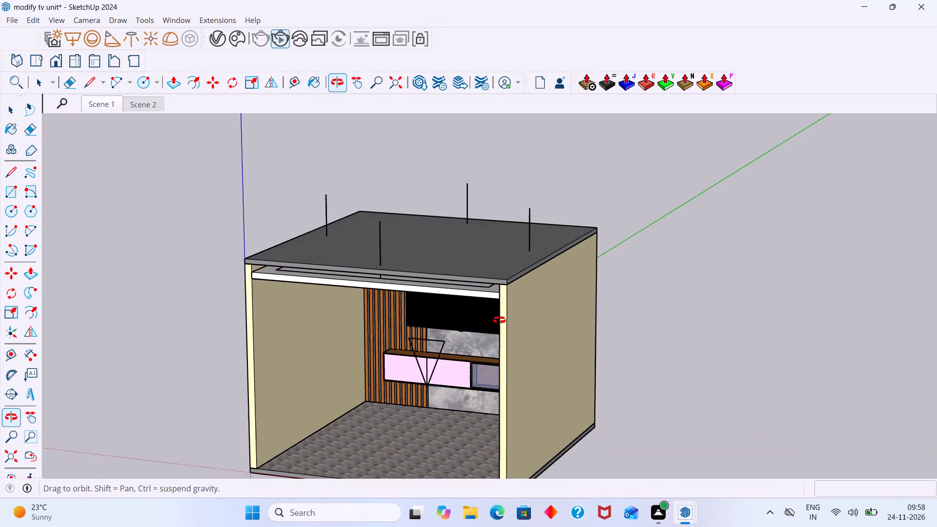
pyautogui.moveTo(499, 320); pyautogui.dragTo(499, 321, button='middle')
pyautogui.scroll(-16, 499, 320)
pyautogui.moveTo(528, 336); pyautogui.dragTo(609, 410, button='middle')
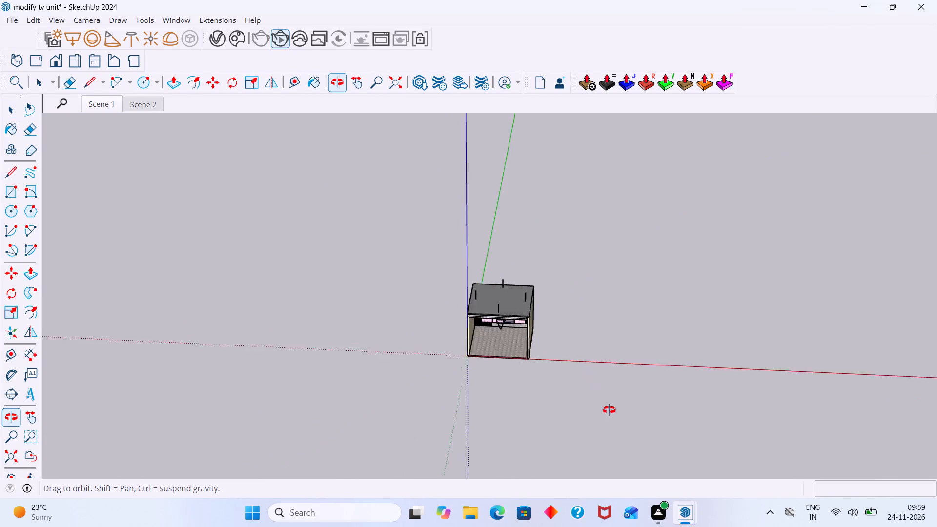
pyautogui.moveTo(609, 410); pyautogui.dragTo(657, 410, button='middle')
pyautogui.scroll(6, 488, 344)
pyautogui.moveTo(503, 300); pyautogui.dragTo(384, 317, button='middle')
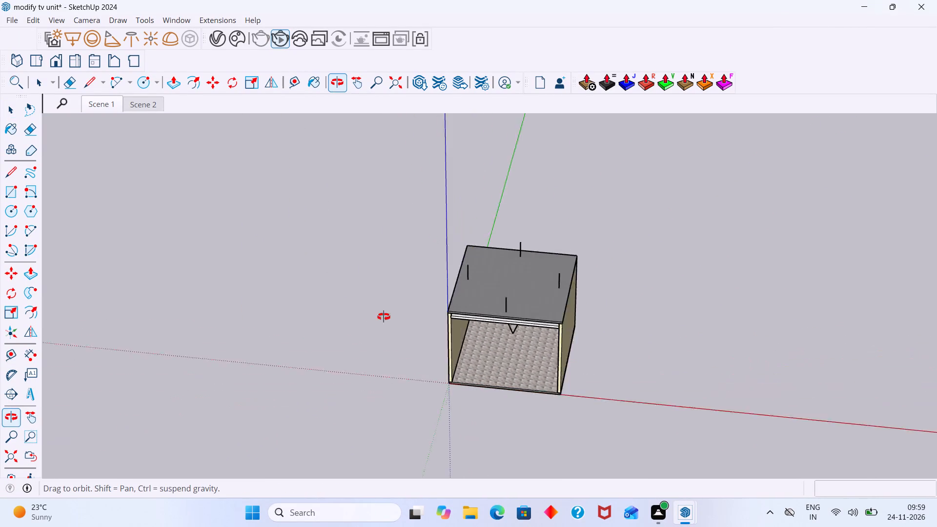
pyautogui.moveTo(384, 317); pyautogui.dragTo(364, 320, button='middle')
pyautogui.scroll(-2, 476, 346)
pyautogui.moveTo(543, 456); pyautogui.dragTo(546, 448)
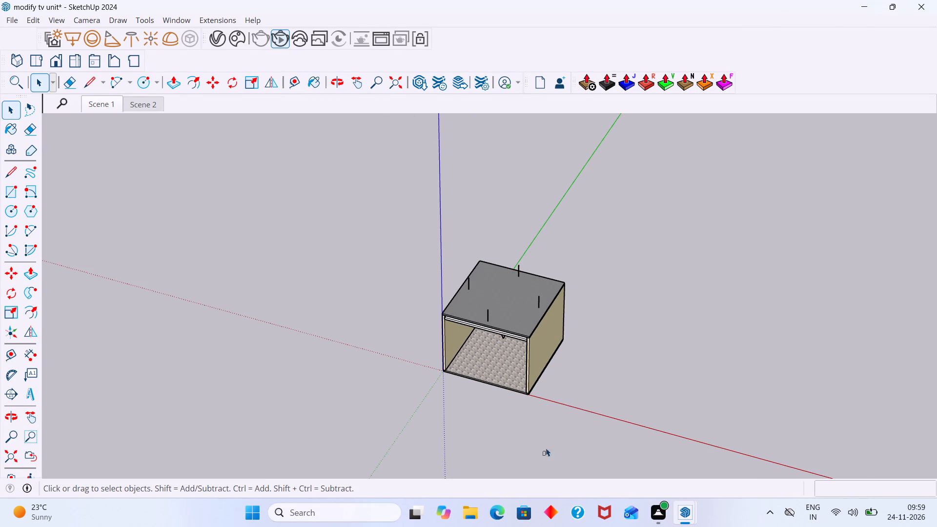
pyautogui.moveTo(546, 448); pyautogui.dragTo(546, 446)
pyautogui.moveTo(620, 409); pyautogui.dragTo(410, 223)
pyautogui.moveTo(410, 223); pyautogui.dragTo(441, 240)
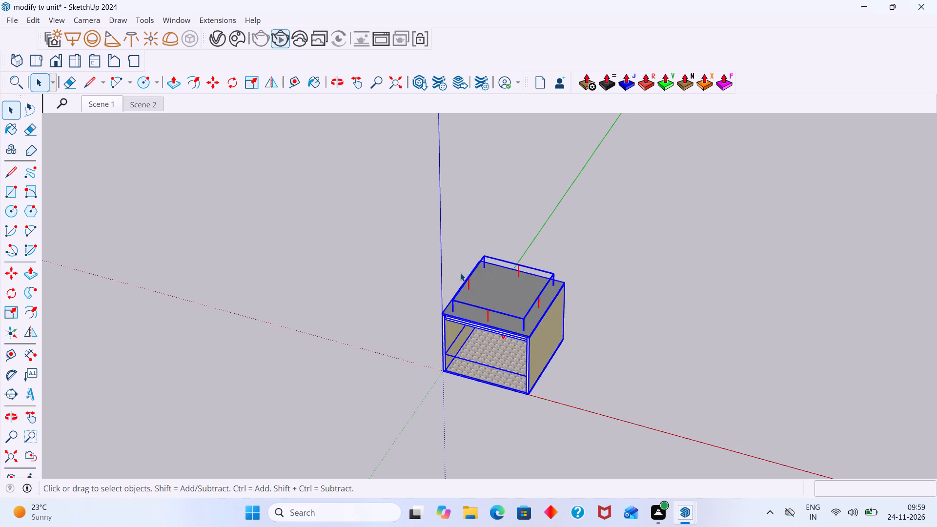
pyautogui.moveTo(459, 279); pyautogui.dragTo(507, 274, button='middle')
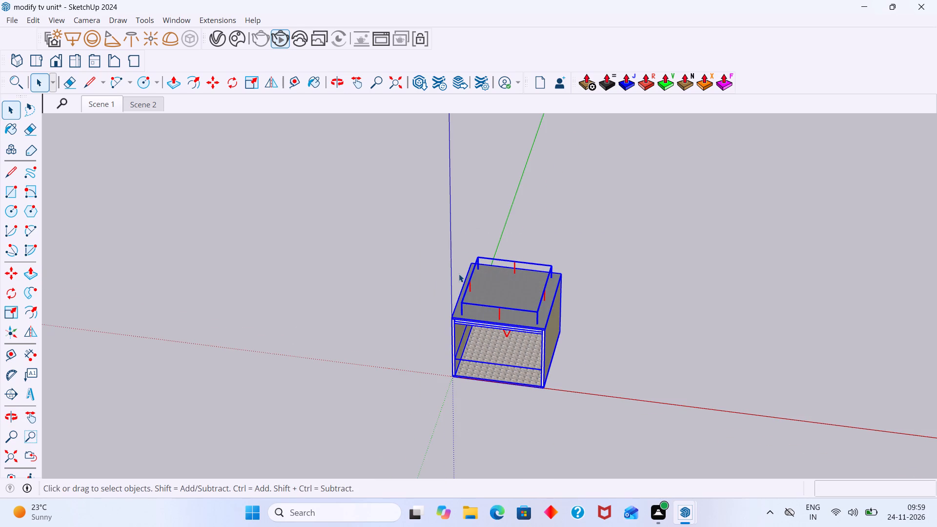
pyautogui.hotkey('ctrl', 'c')
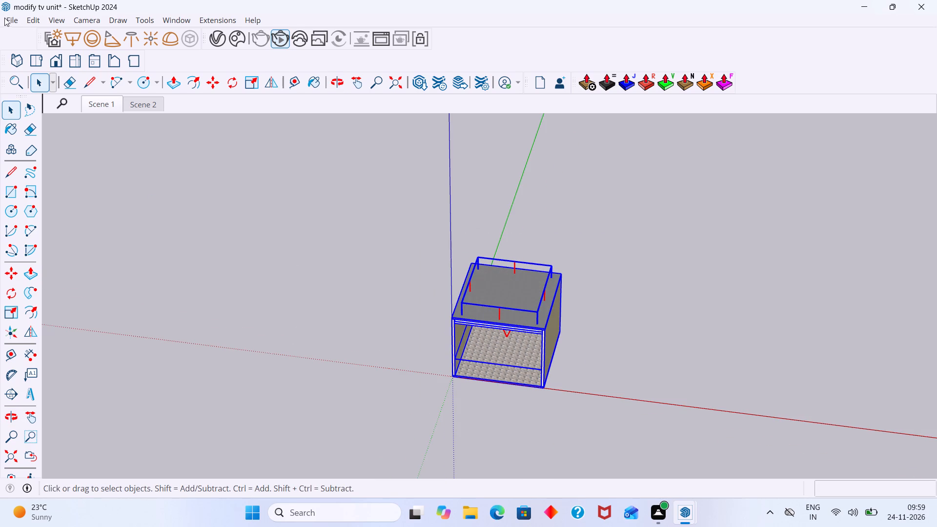
# Start a new model file, discarding the unsaved changes to modify tv unit.
pyautogui.doubleClick(7, 17)
pyautogui.click(8, 19)
pyautogui.click(31, 36)
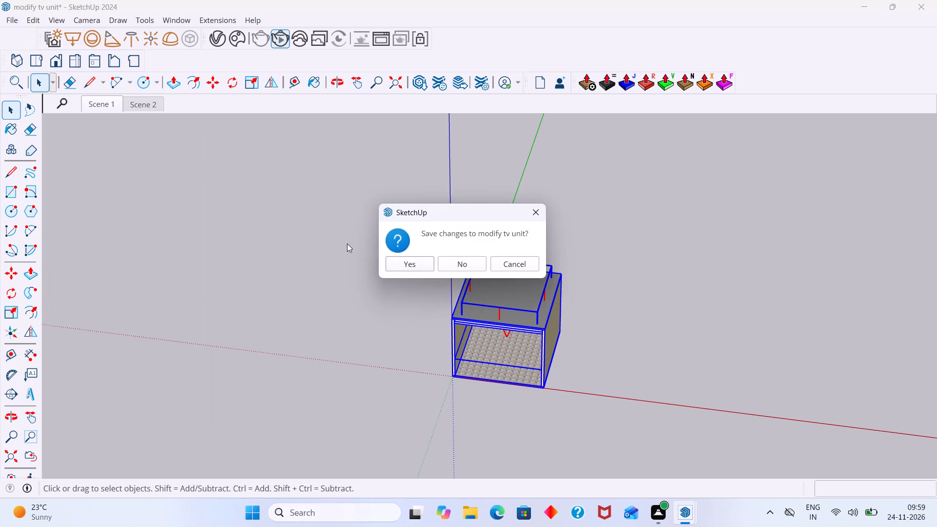
pyautogui.click(446, 261)
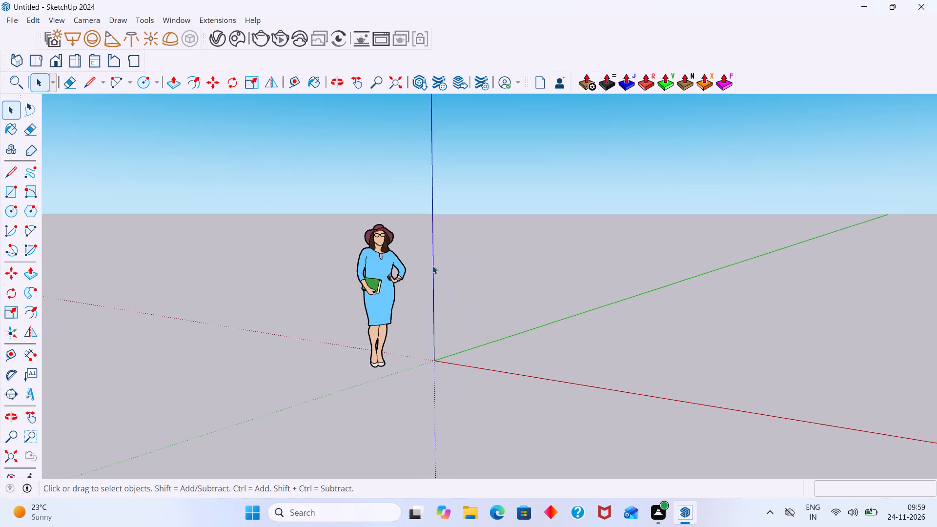
# Paste the copied room model with its corner at the axes origin, and clear the selection.
pyautogui.hotkey('ctrl', 'v')
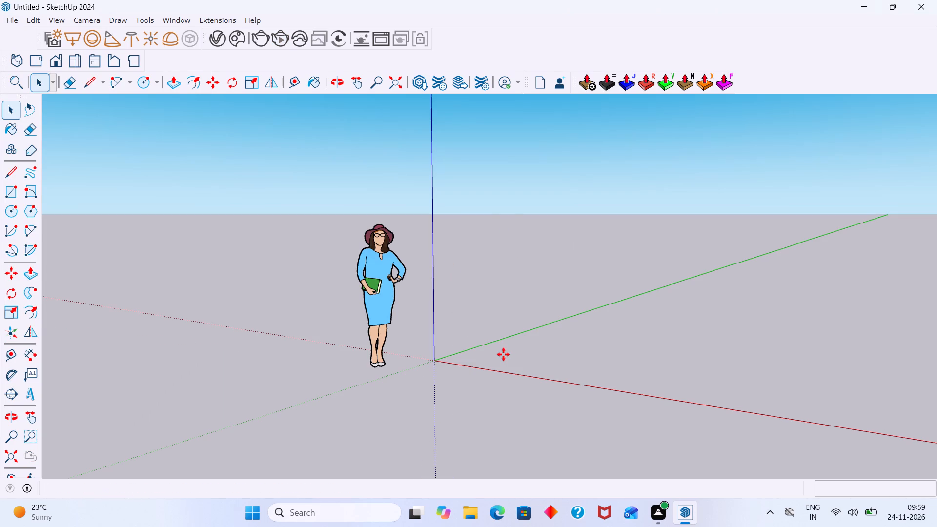
pyautogui.click(433, 359)
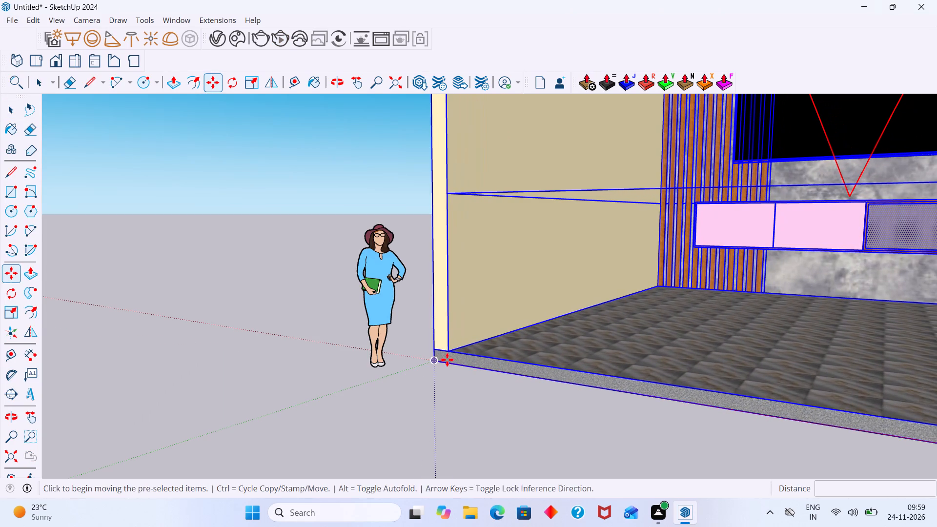
pyautogui.scroll(-2, 448, 359)
pyautogui.press('space')
pyautogui.scroll(-13, 417, 350)
pyautogui.moveTo(405, 338); pyautogui.dragTo(514, 367, button='middle')
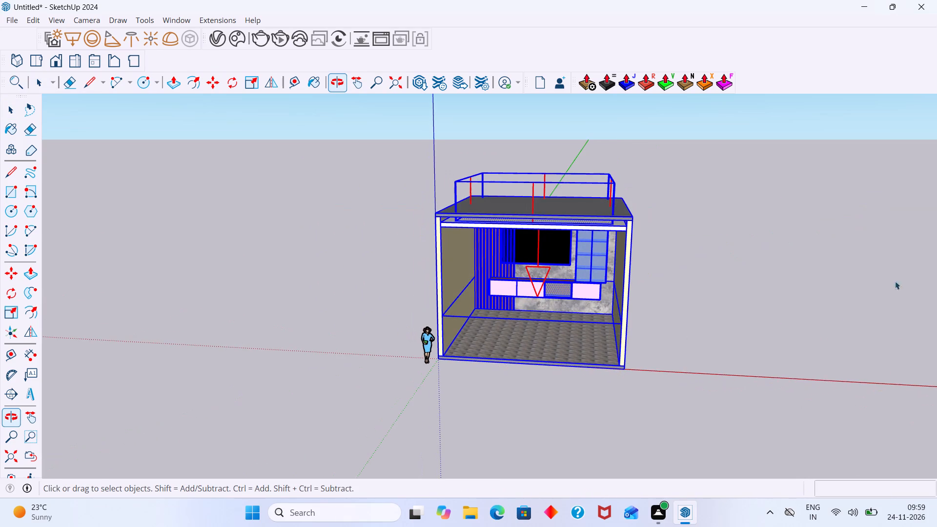
pyautogui.click(726, 219)
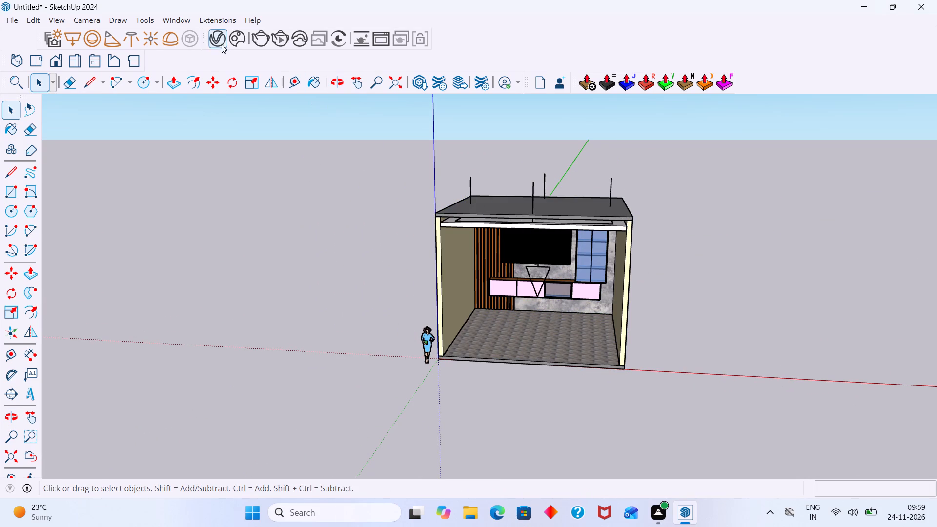
# Run a V-Ray interactive render of the pasted room, check the image, and close the frame buffer.
pyautogui.doubleClick(275, 40)
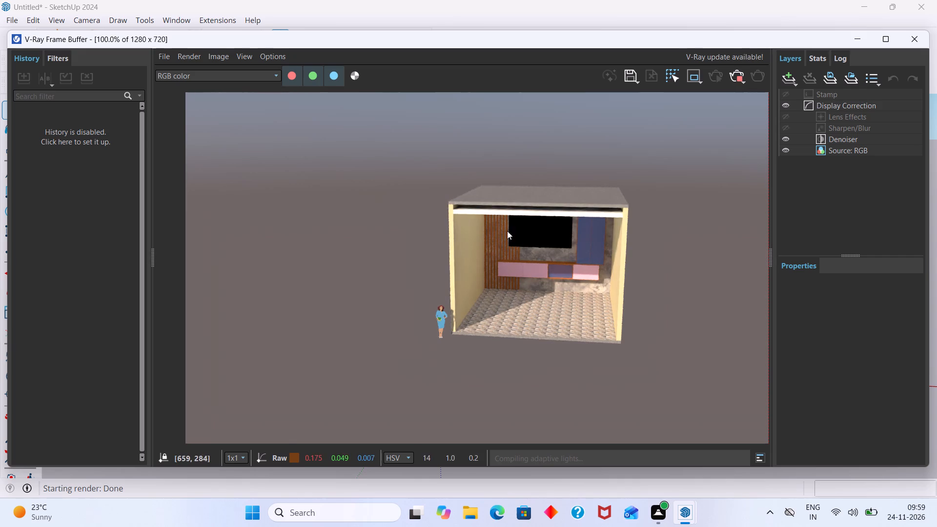
pyautogui.moveTo(504, 226); pyautogui.dragTo(498, 169, button='middle')
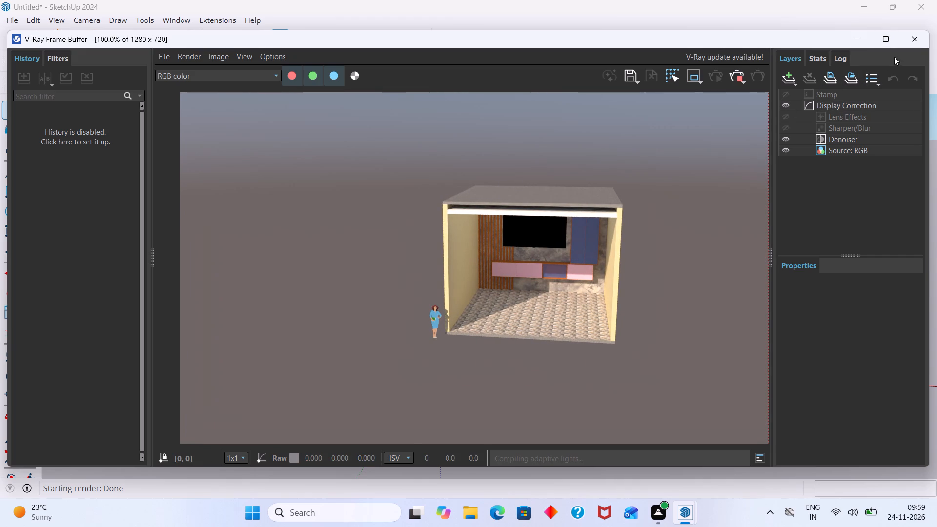
pyautogui.click(907, 39)
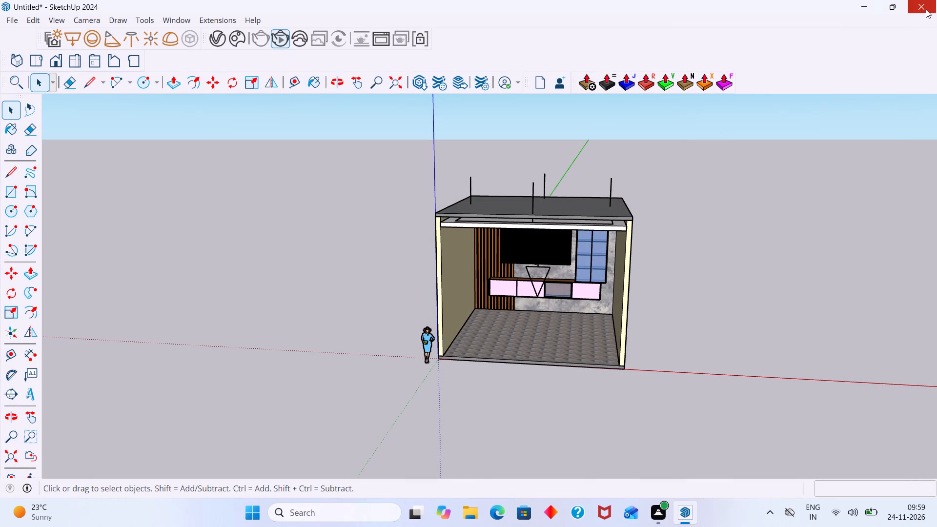
# Try to close SketchUp without saving the untitled model.
pyautogui.click(926, 8)
pyautogui.click(472, 269)
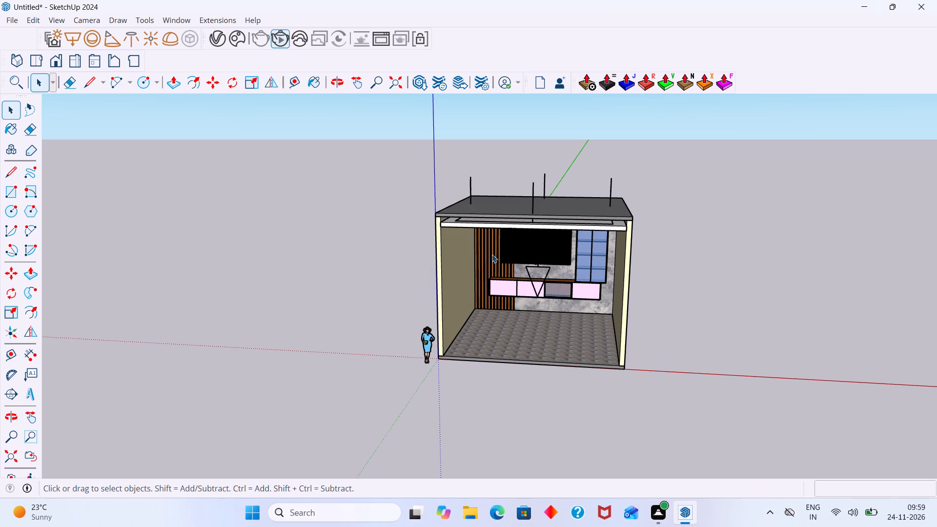
pyautogui.click(916, 7)
pyautogui.click(925, 3)
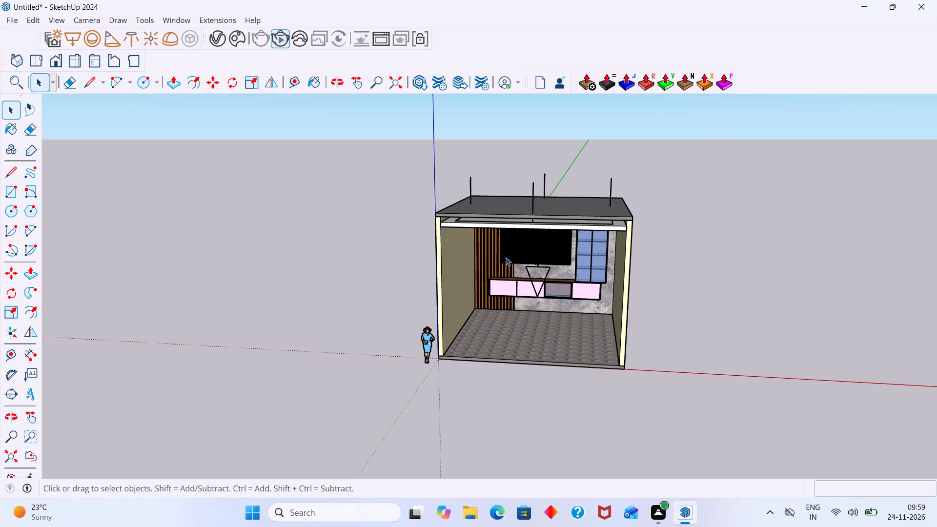
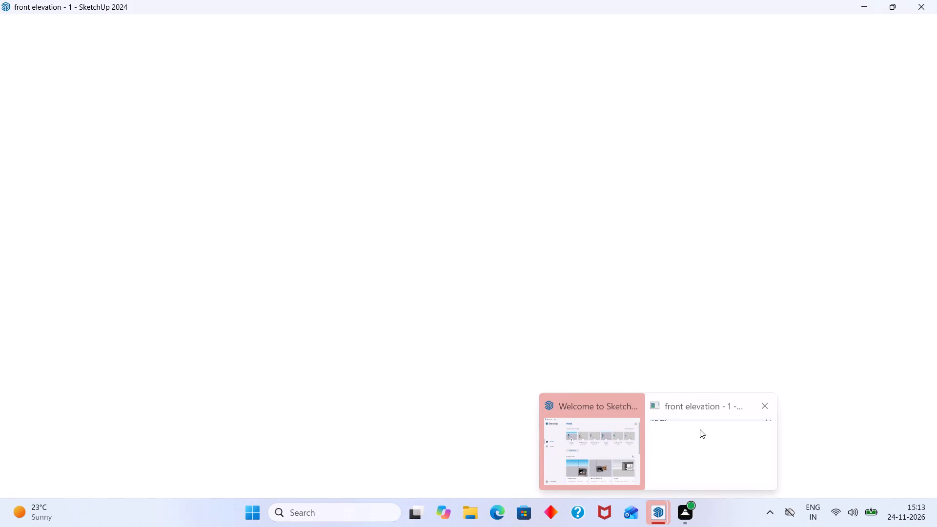
# Open the modify tv unit model from the SketchUp welcome window, and dismiss the NVIDIA App reward notification.
pyautogui.click(585, 422)
pyautogui.click(421, 368)
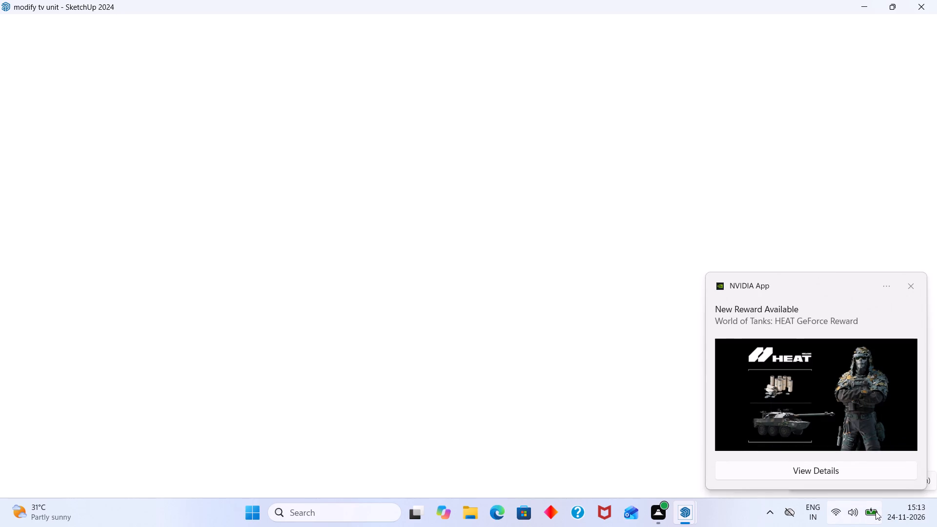
pyautogui.click(912, 284)
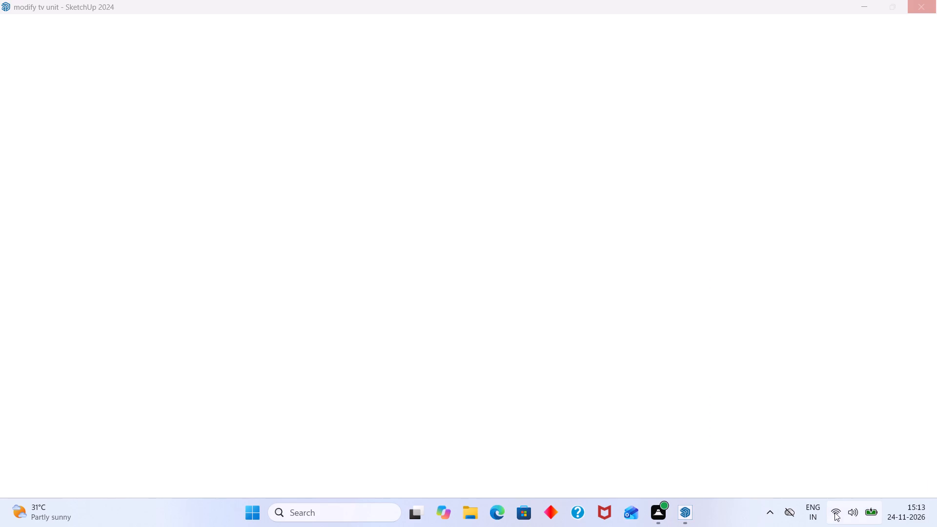
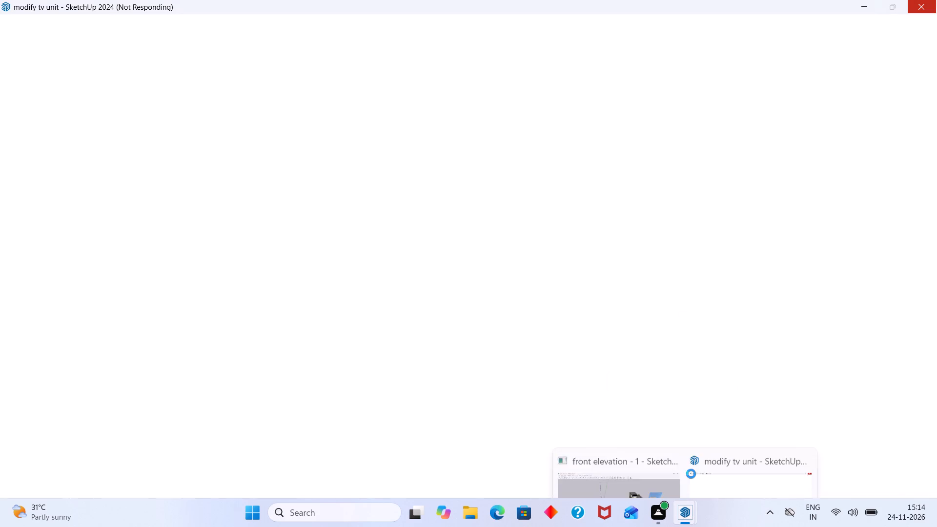
# Force-close the unresponsive SketchUp session with the modify tv unit and front elevation windows, and dismiss the Windows Security notification.
pyautogui.click(679, 510)
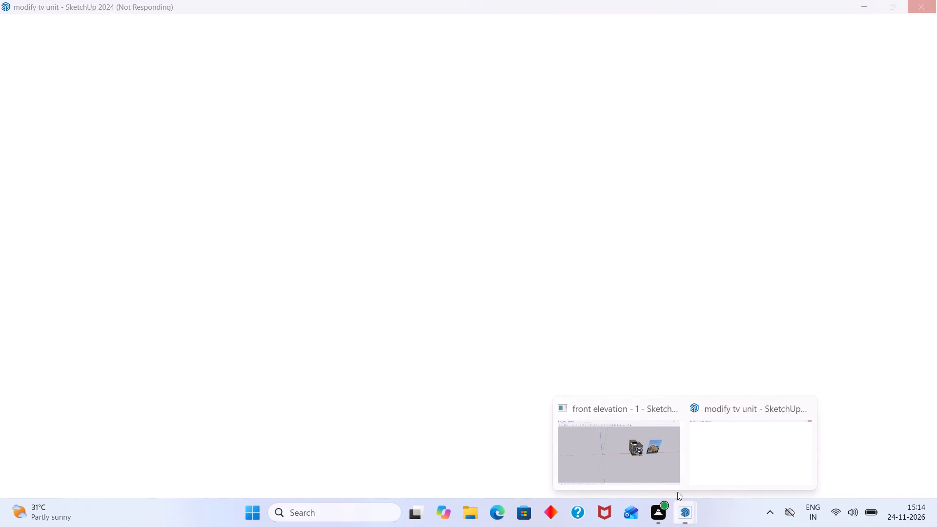
pyautogui.click(801, 407)
pyautogui.click(804, 408)
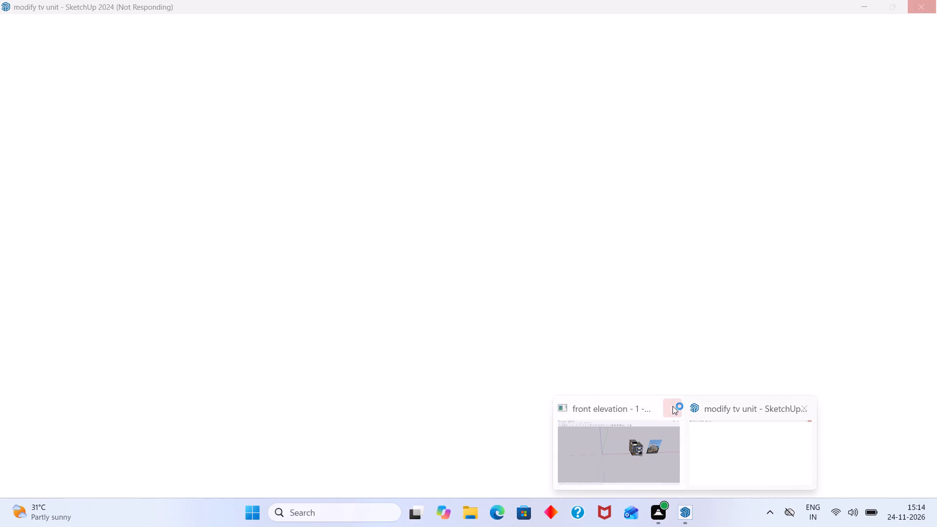
pyautogui.click(672, 406)
pyautogui.doubleClick(672, 406)
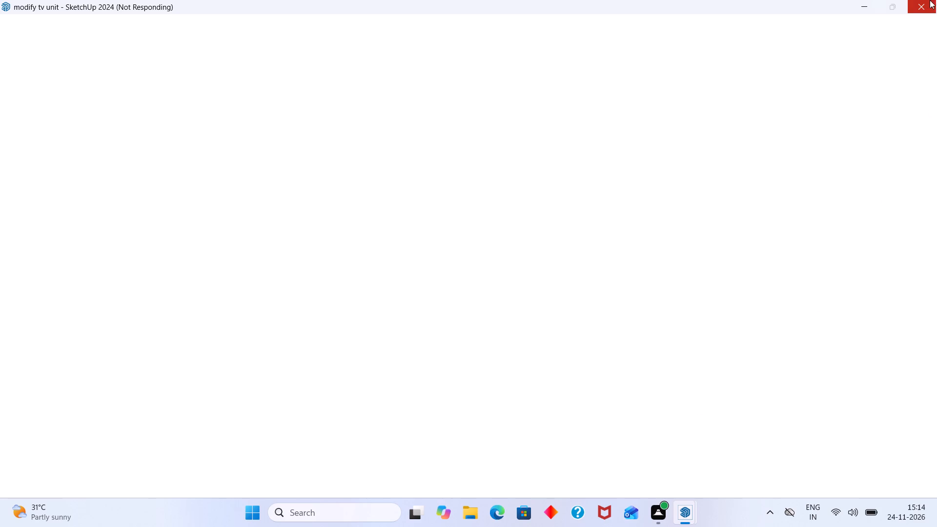
pyautogui.rightClick(682, 516)
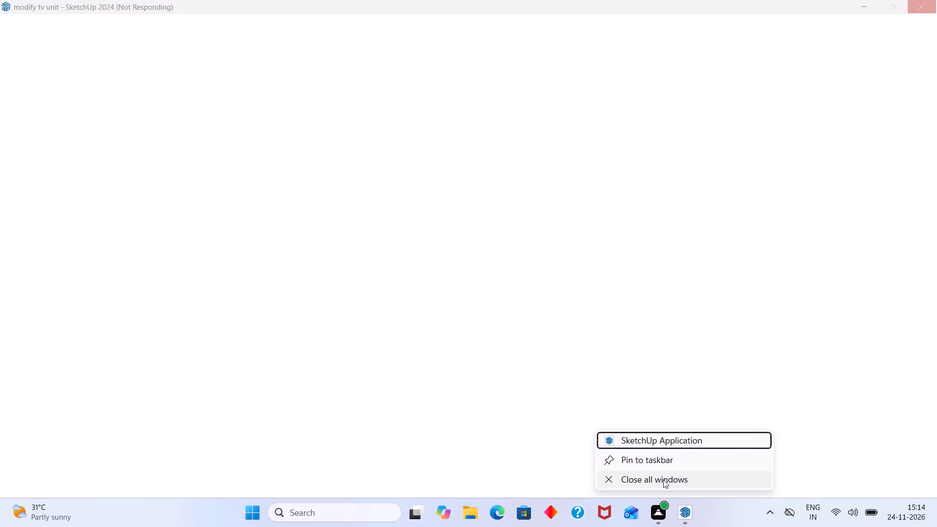
pyautogui.click(663, 480)
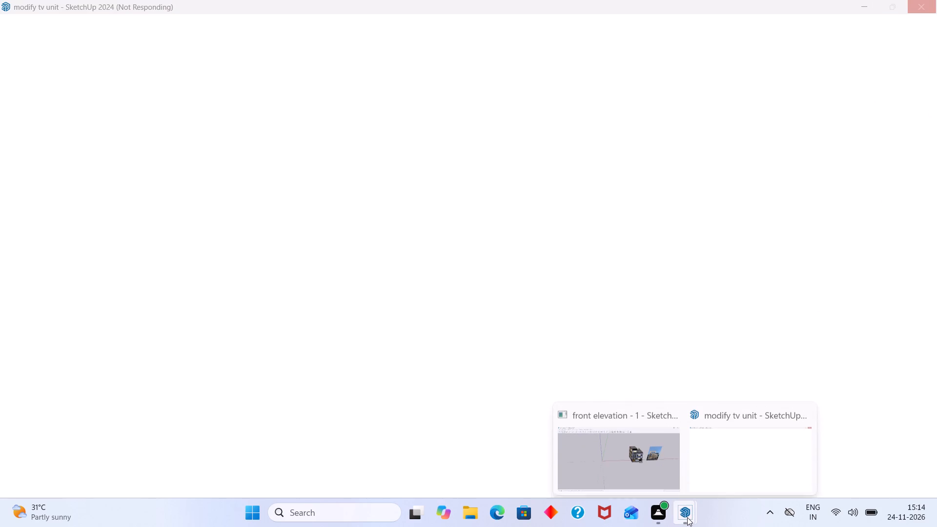
pyautogui.click(797, 407)
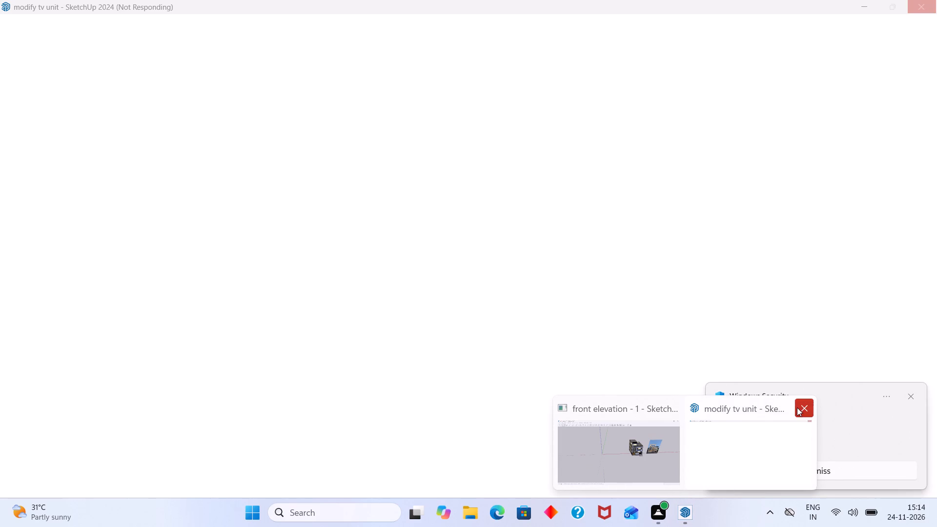
pyautogui.click(801, 407)
pyautogui.click(803, 407)
pyautogui.click(493, 269)
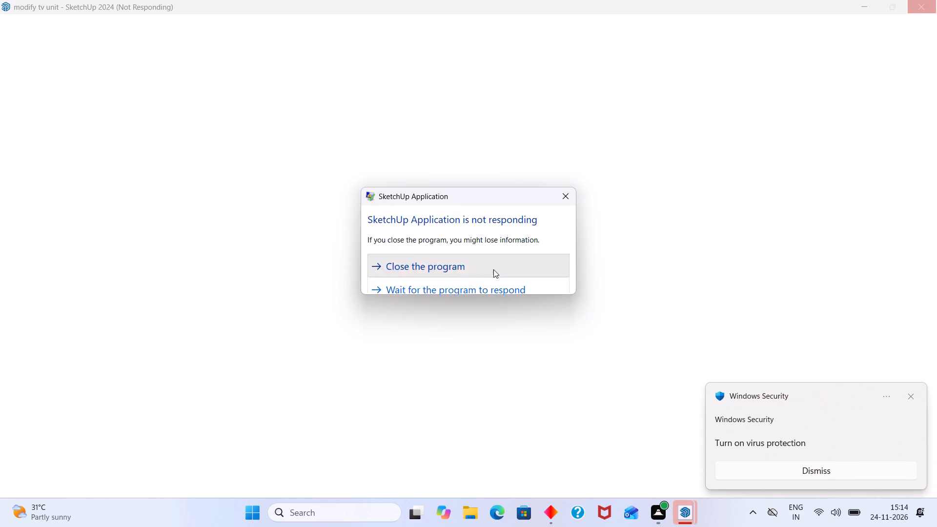
pyautogui.click(911, 397)
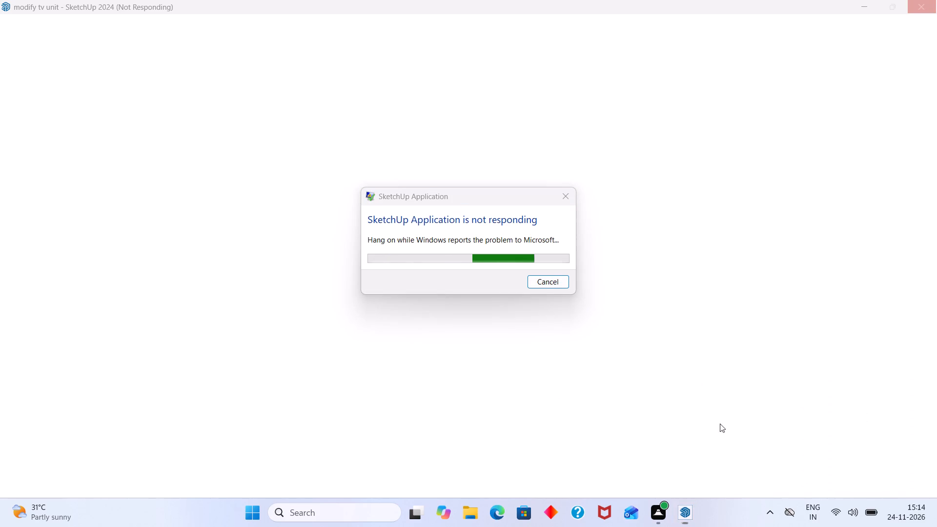
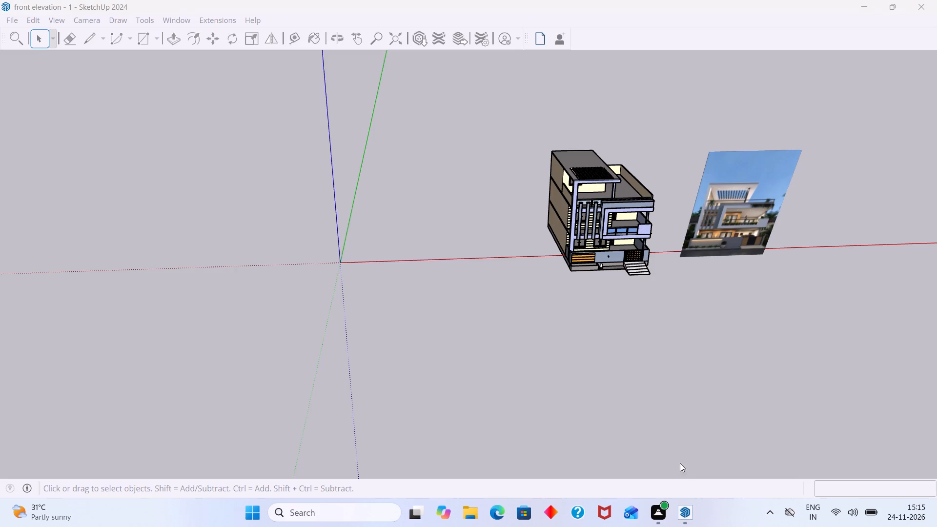
# Force-close the unresponsive front elevation model window by ending the hung SketchUp program.
pyautogui.moveTo(680, 231); pyautogui.dragTo(657, 195, button='middle')
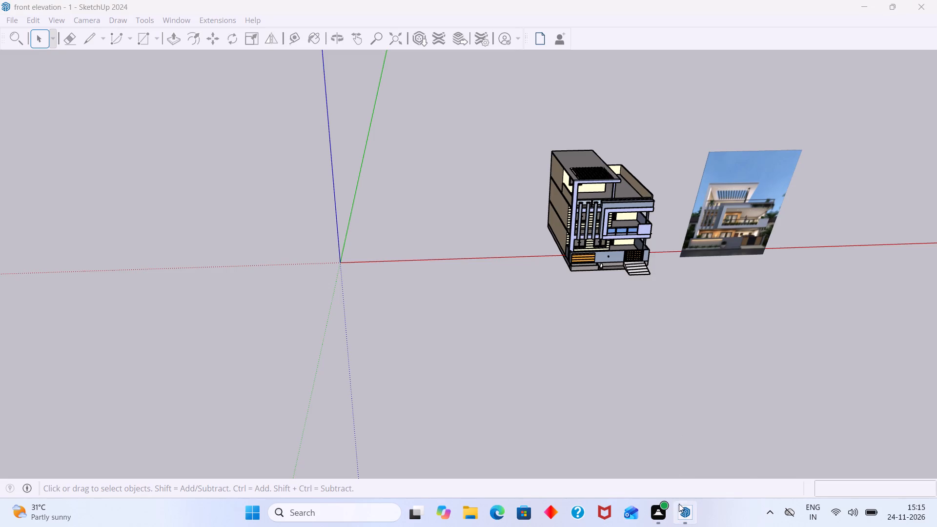
pyautogui.scroll(1, 680, 509)
pyautogui.click(686, 510)
pyautogui.click(922, 5)
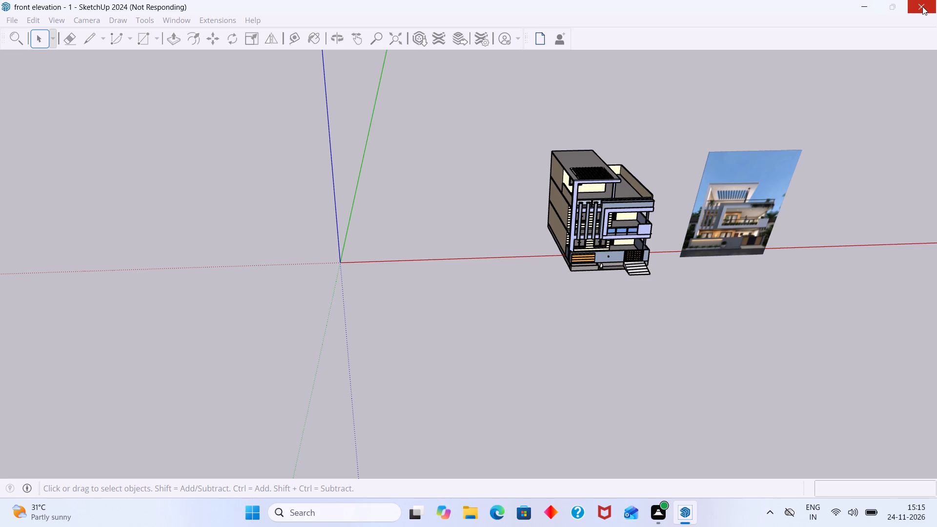
pyautogui.click(470, 264)
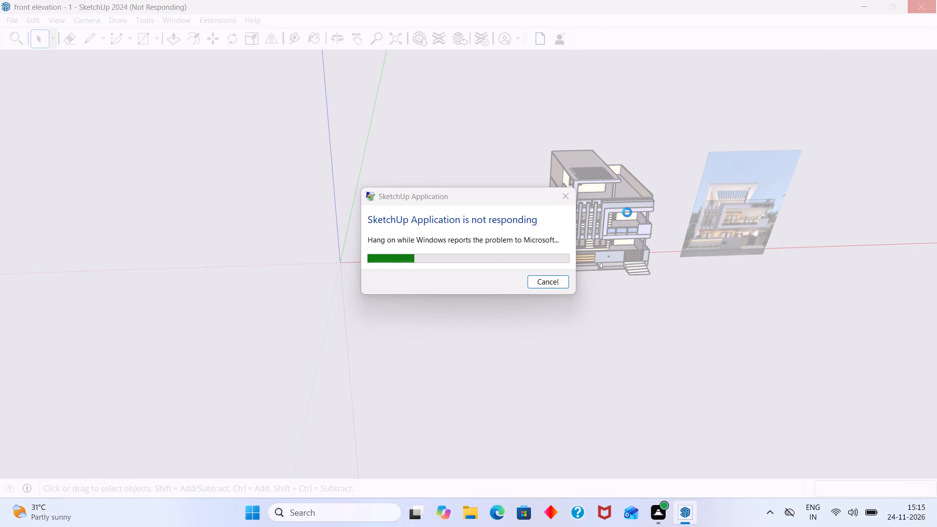
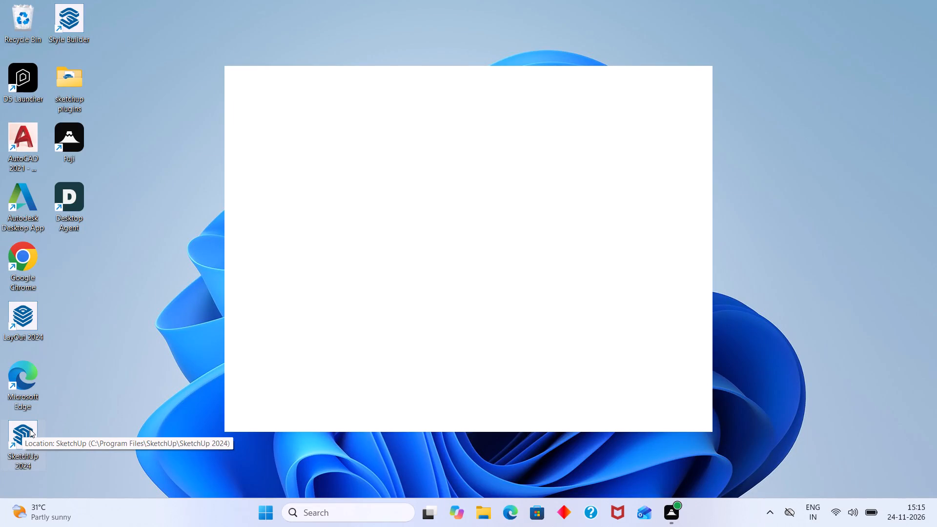
# Look through the recent files on SketchUp's welcome screen for the model to reopen.
pyautogui.scroll(-1, 403, 408)
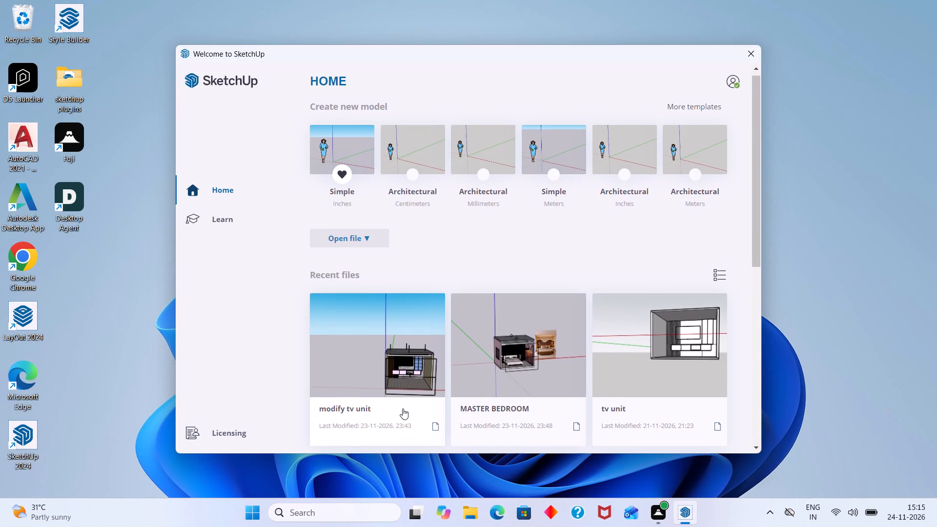
pyautogui.scroll(-1, 403, 408)
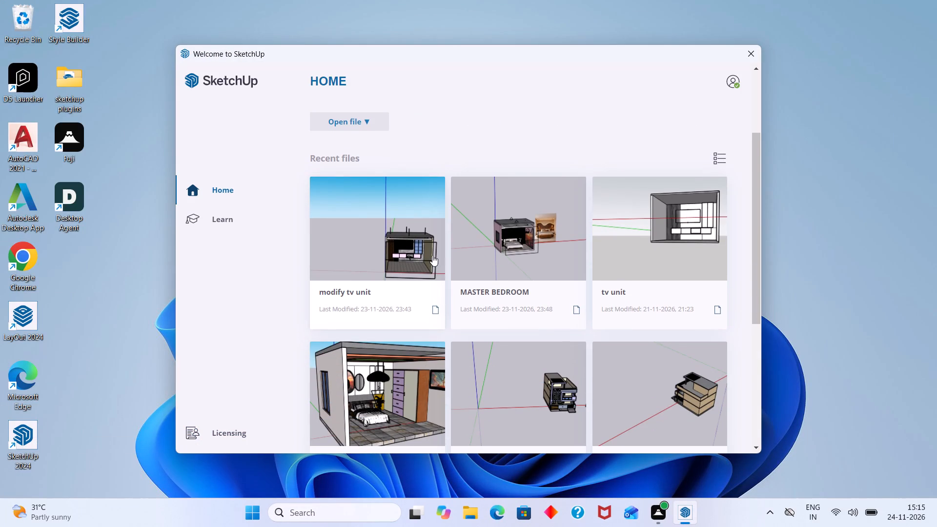
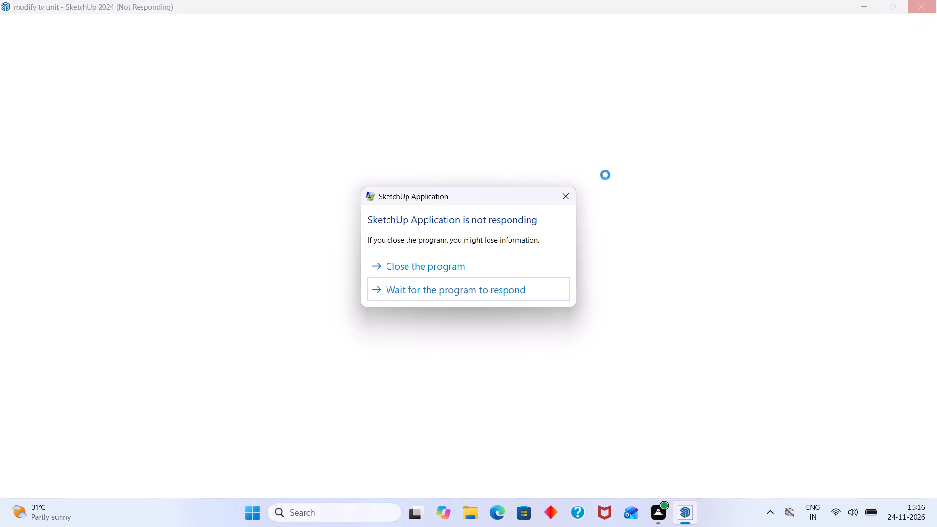
# Force the frozen SketchUp session holding the "modify tv unit" model to close.
pyautogui.click(449, 266)
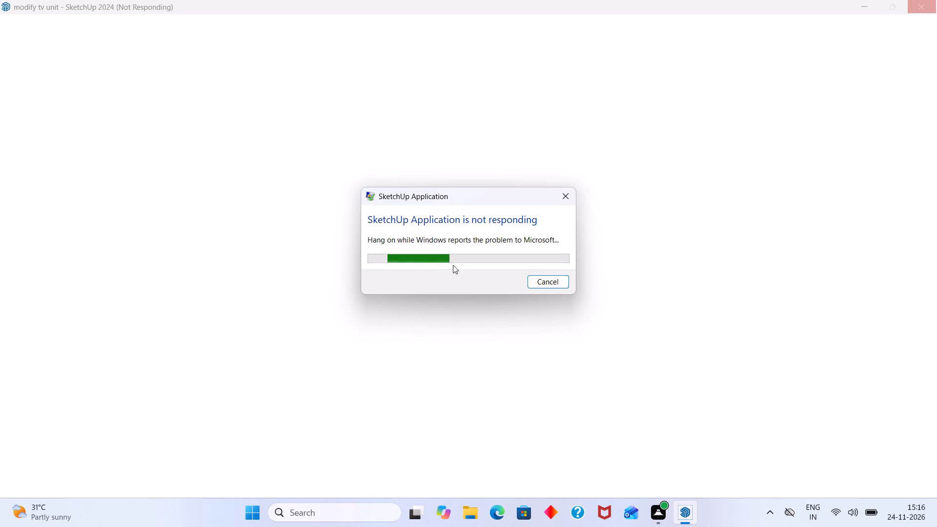
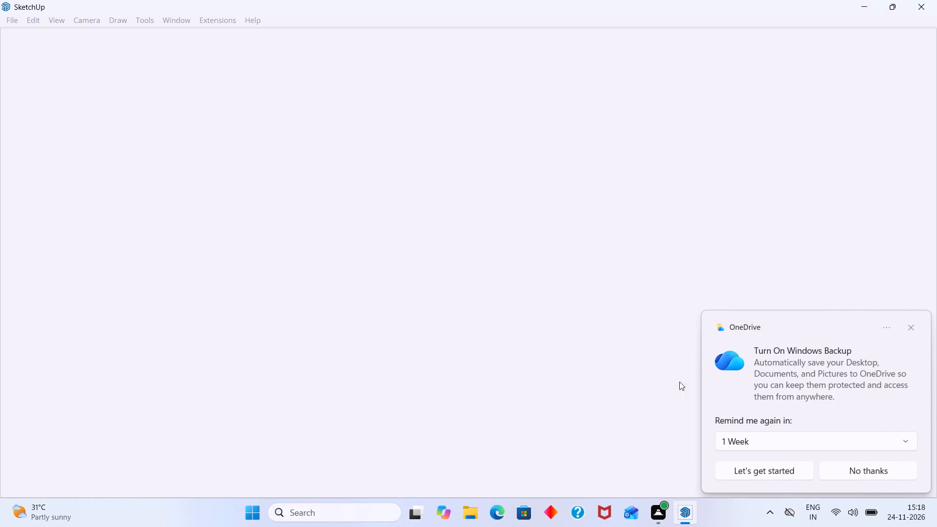
# Dismiss the OneDrive backup reminder, the CTS Wall Groove Pro update offer, the CNC Panel Pro licence window and the extension errors report.
pyautogui.click(911, 328)
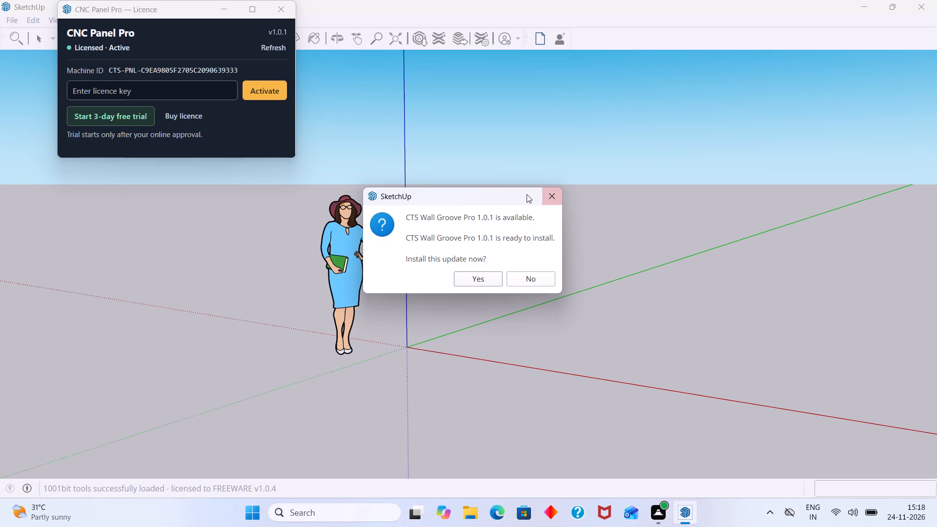
pyautogui.click(551, 200)
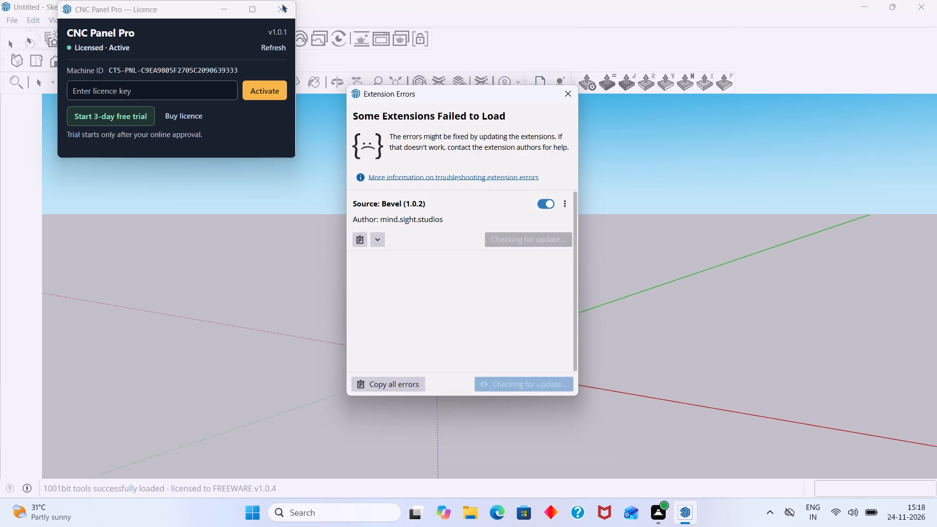
pyautogui.click(278, 7)
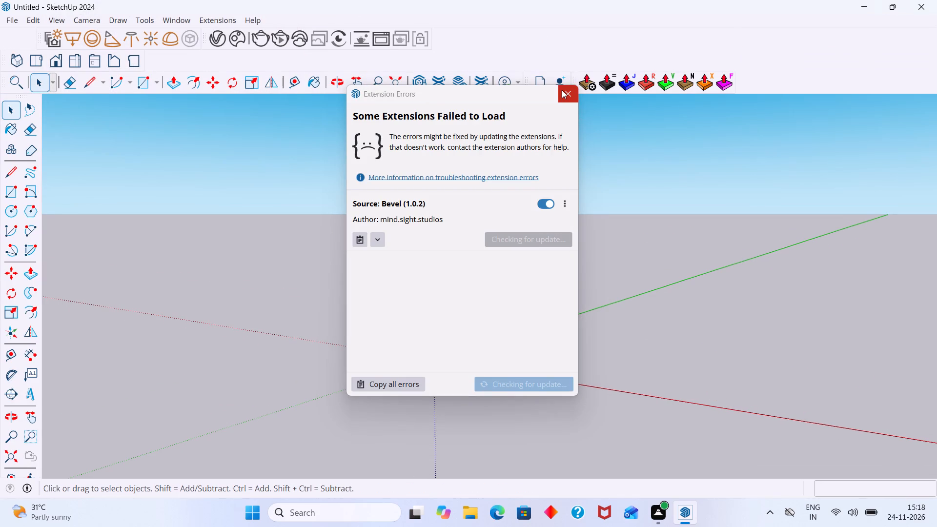
pyautogui.click(562, 90)
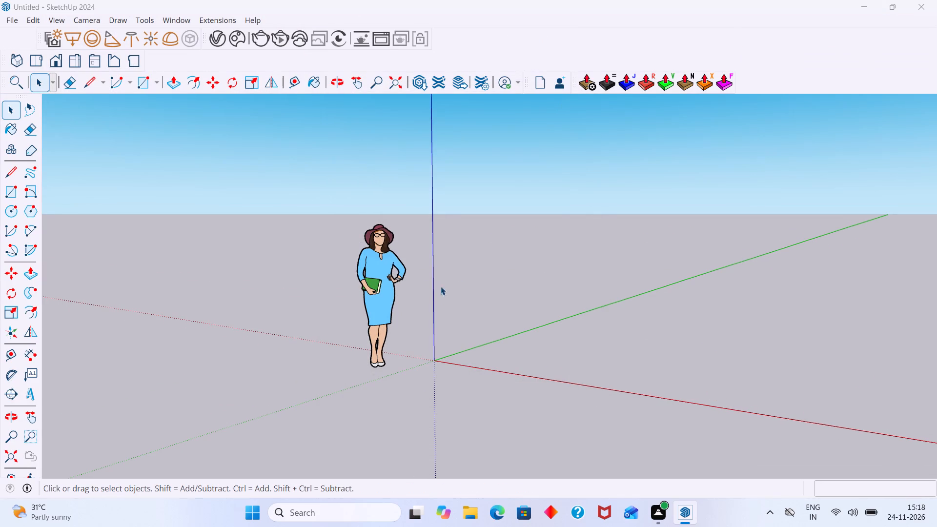
# Delete the default standing figure from the new model and ignore the extension update notice.
pyautogui.click(386, 274)
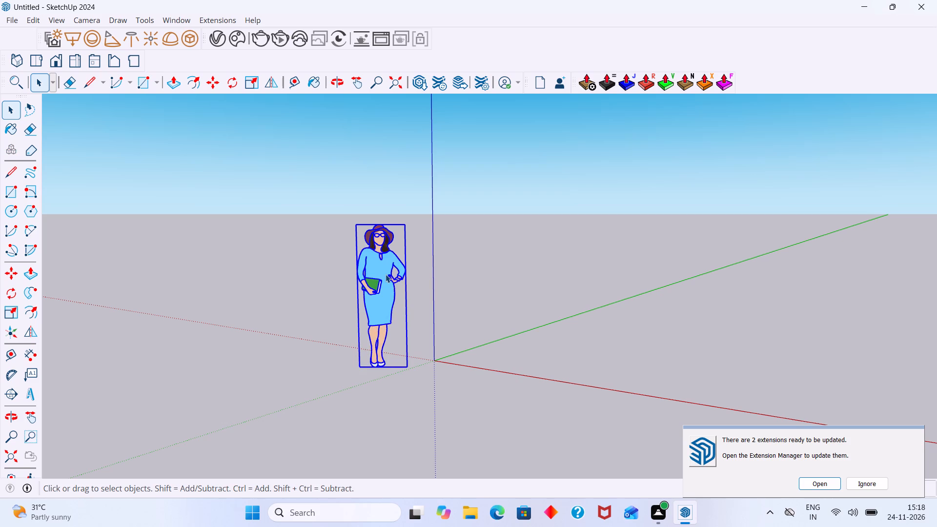
pyautogui.press('Delete')
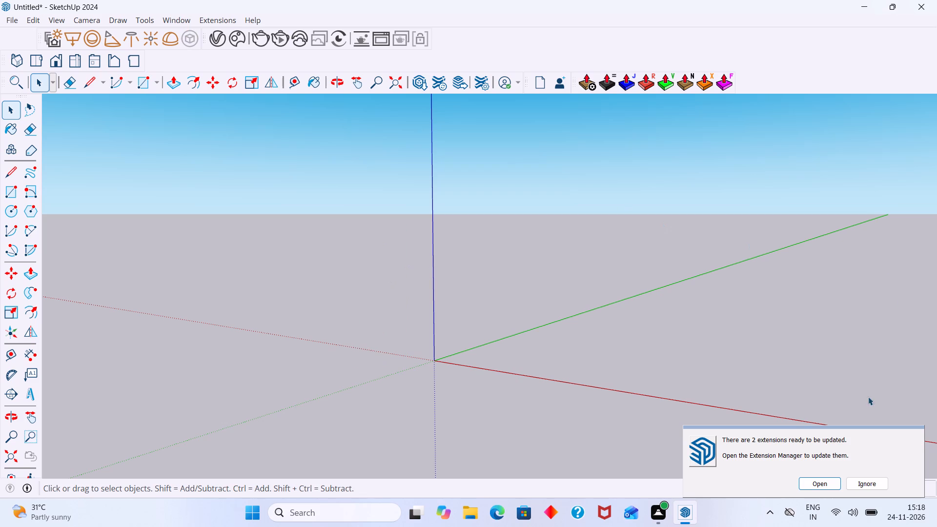
pyautogui.click(869, 486)
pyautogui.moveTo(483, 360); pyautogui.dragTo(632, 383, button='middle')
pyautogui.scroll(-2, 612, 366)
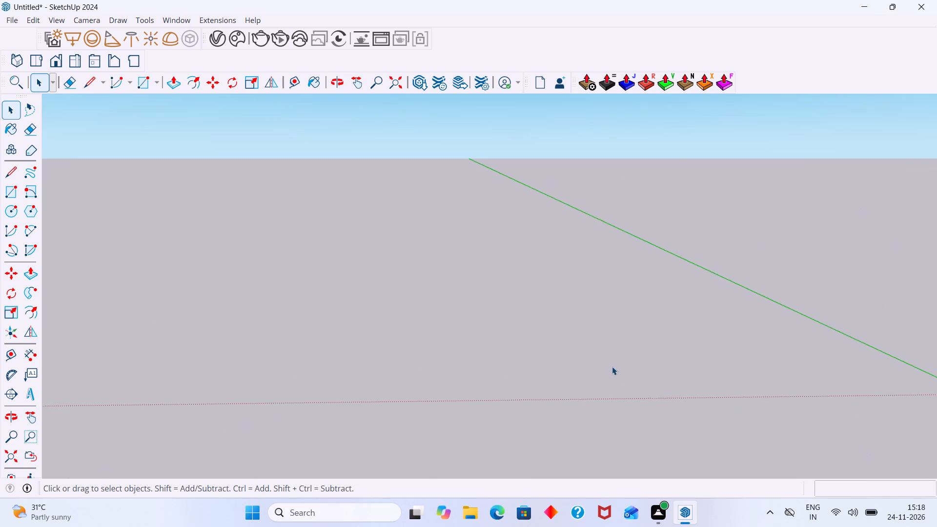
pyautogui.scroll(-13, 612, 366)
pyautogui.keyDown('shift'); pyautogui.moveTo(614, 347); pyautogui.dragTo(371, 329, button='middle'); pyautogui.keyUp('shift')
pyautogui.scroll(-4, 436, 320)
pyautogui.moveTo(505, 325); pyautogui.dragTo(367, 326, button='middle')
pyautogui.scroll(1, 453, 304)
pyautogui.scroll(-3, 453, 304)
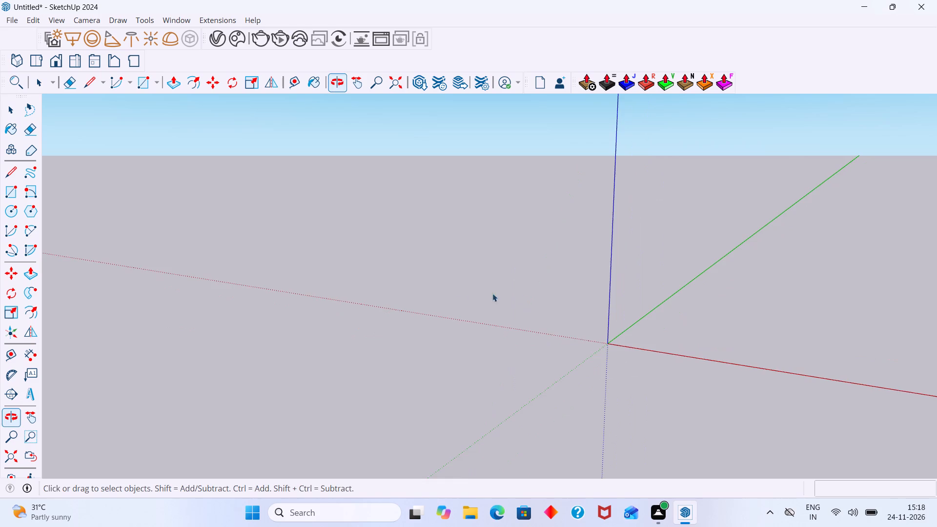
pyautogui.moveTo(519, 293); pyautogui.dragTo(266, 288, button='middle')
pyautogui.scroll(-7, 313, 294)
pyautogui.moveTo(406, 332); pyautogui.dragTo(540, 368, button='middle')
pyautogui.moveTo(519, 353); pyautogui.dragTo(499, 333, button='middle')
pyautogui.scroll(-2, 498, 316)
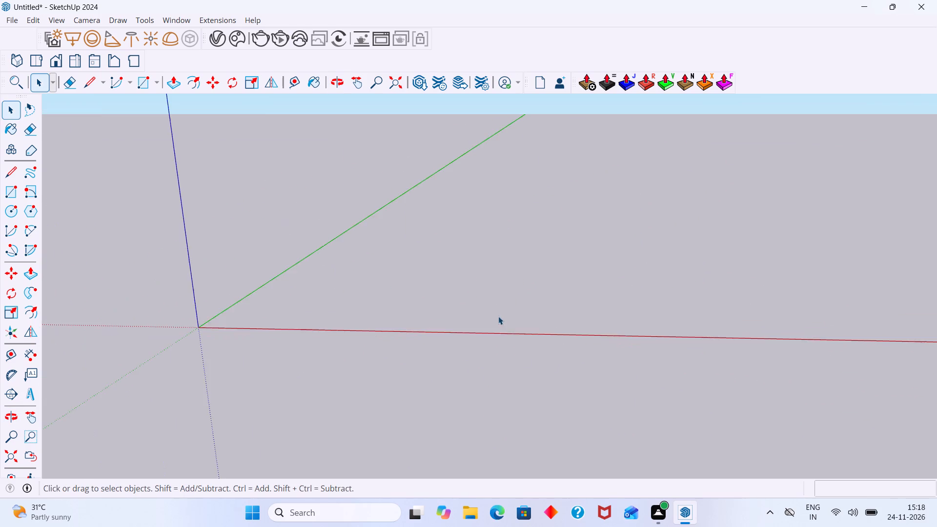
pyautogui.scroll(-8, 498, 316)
# Hide the Fredo6_JointPushPull toolbar.
pyautogui.rightClick(813, 28)
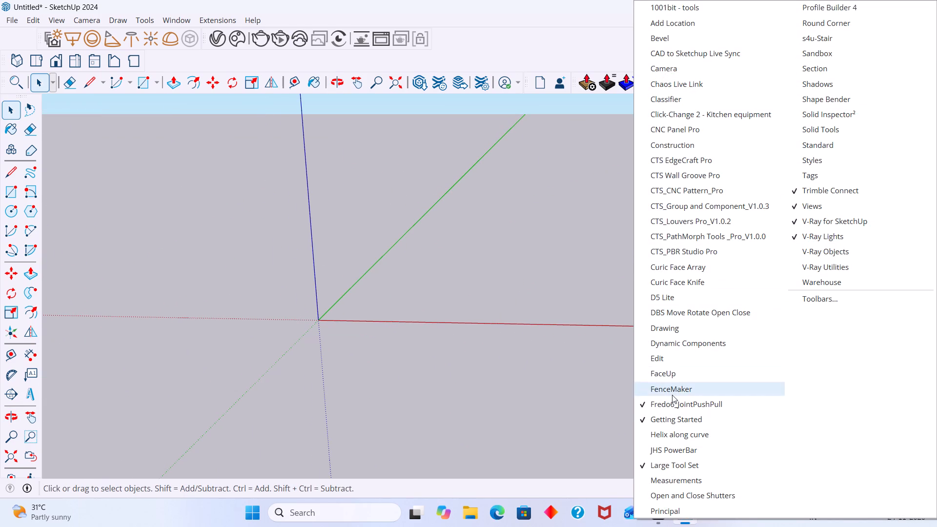
pyautogui.click(667, 406)
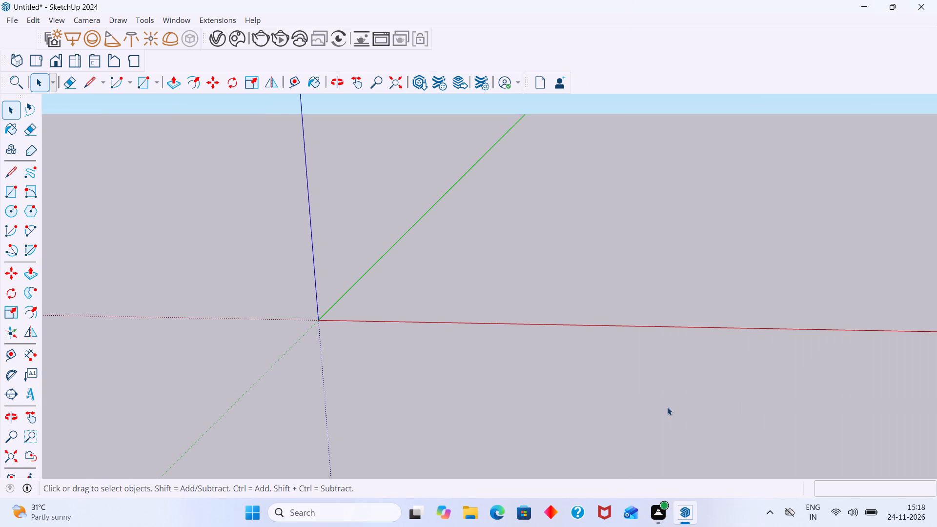
pyautogui.rightClick(807, 46)
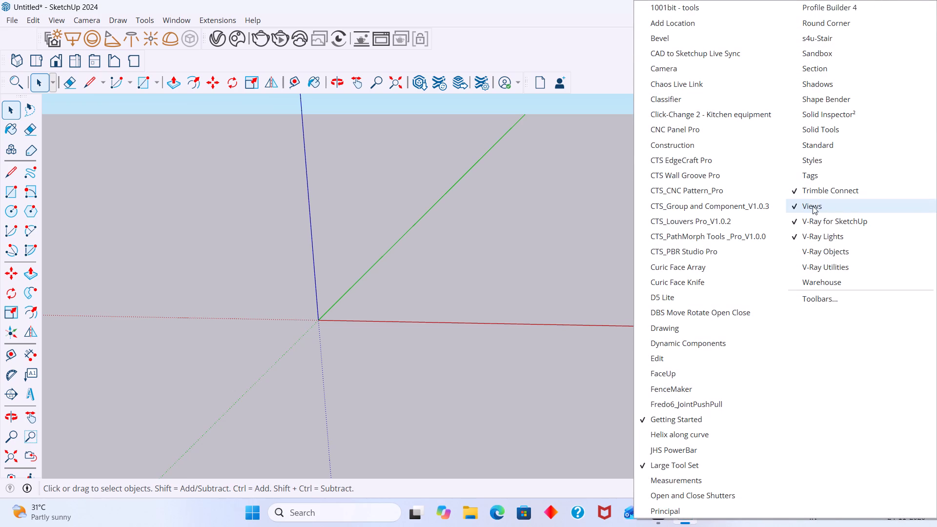
pyautogui.click(436, 252)
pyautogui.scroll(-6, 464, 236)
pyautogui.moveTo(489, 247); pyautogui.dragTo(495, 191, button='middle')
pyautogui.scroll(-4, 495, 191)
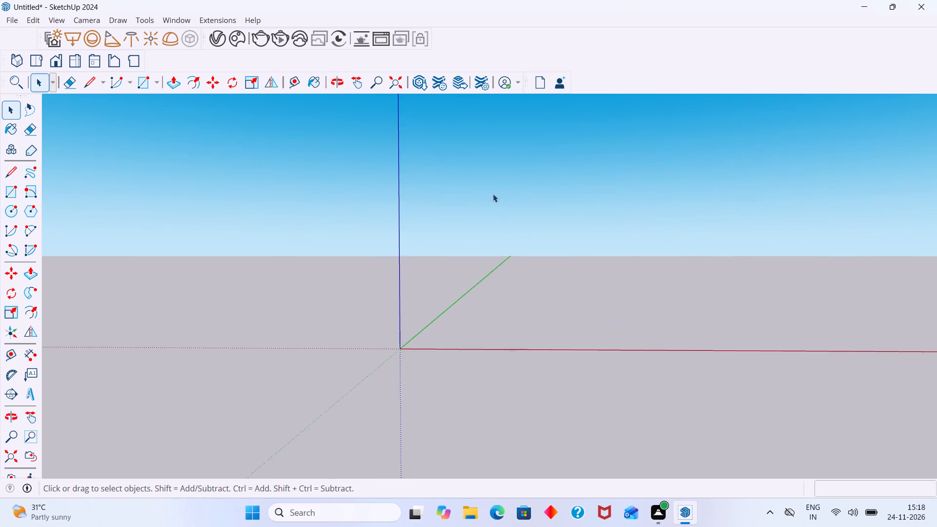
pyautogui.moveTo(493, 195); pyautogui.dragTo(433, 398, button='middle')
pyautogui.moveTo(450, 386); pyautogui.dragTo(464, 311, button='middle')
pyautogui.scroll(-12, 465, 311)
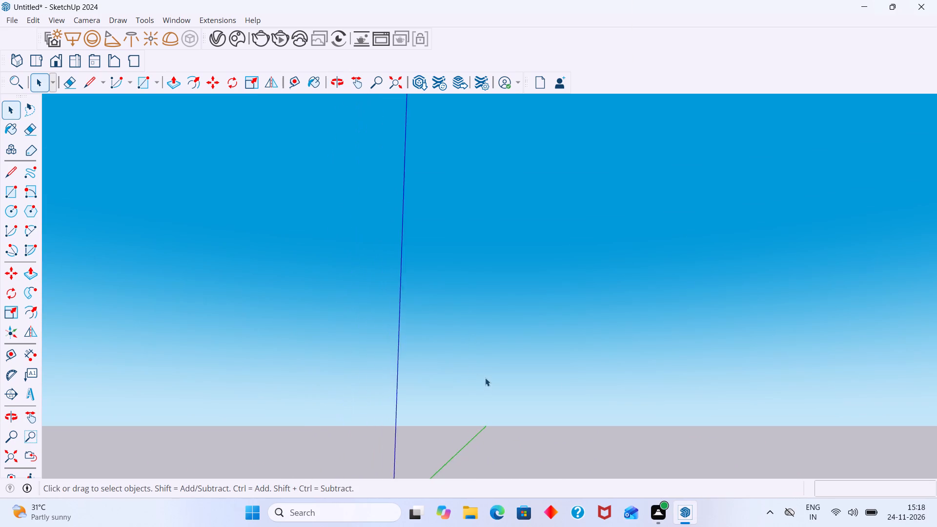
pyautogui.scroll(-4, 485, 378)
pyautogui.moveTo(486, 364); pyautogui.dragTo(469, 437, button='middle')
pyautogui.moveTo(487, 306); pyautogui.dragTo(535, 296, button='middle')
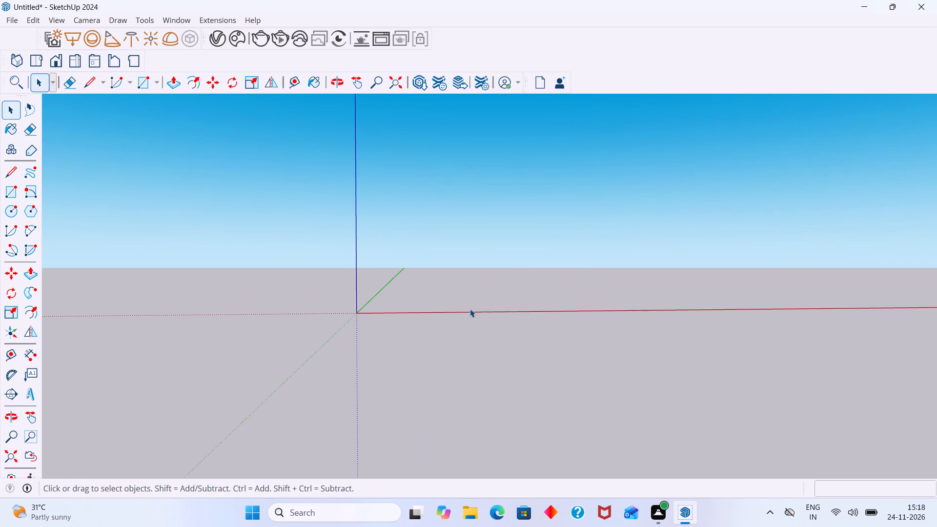
# Import the "modern elevation" picture from the Pictures folder as an image, placing it upright beside the red axis.
pyautogui.click(15, 22)
pyautogui.click(43, 194)
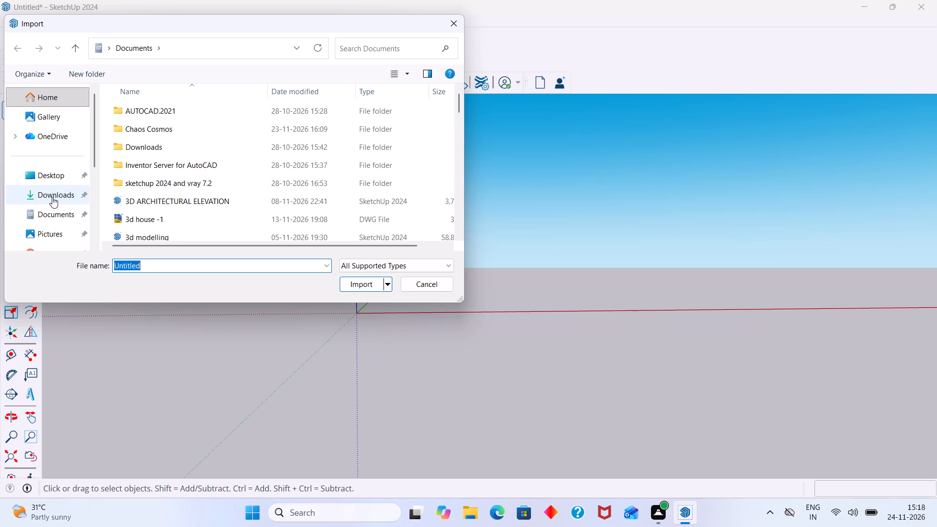
pyautogui.click(52, 197)
pyautogui.click(59, 114)
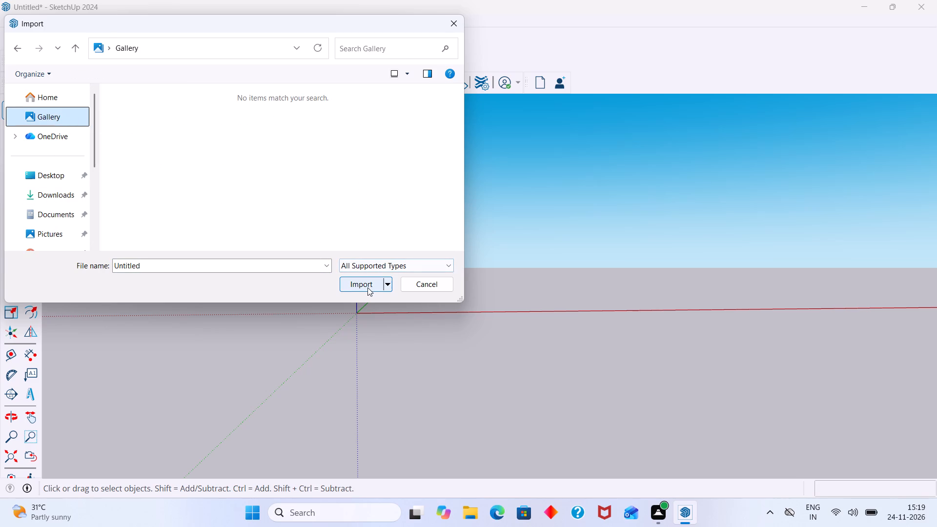
pyautogui.click(57, 231)
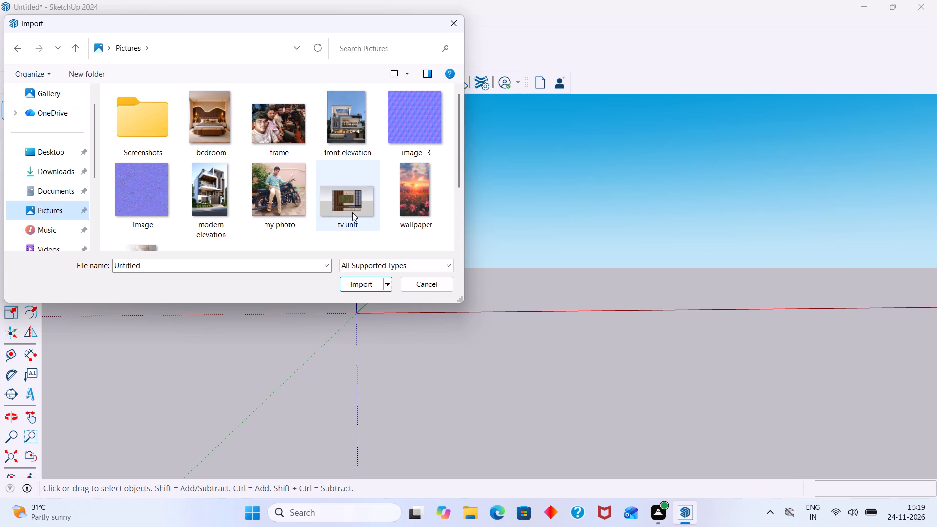
pyautogui.moveTo(211, 193); pyautogui.dragTo(522, 306)
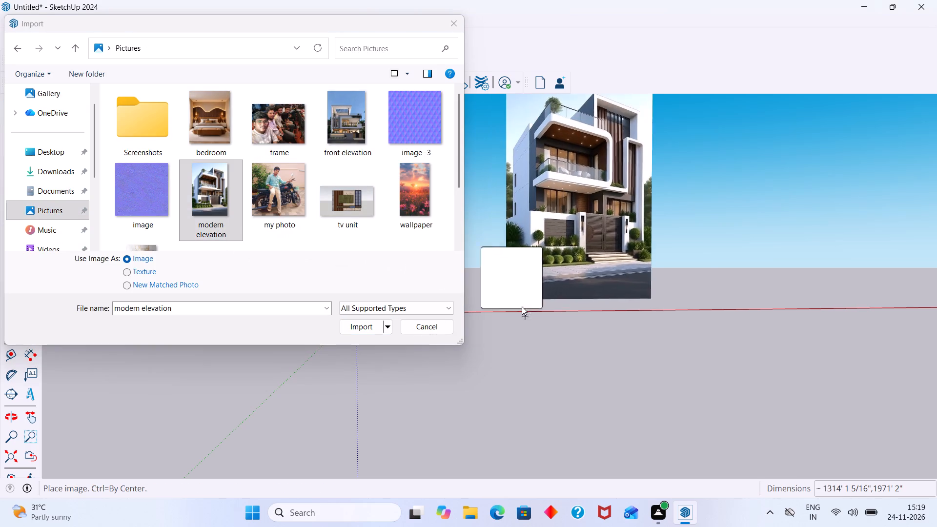
pyautogui.moveTo(522, 306); pyautogui.dragTo(577, 330)
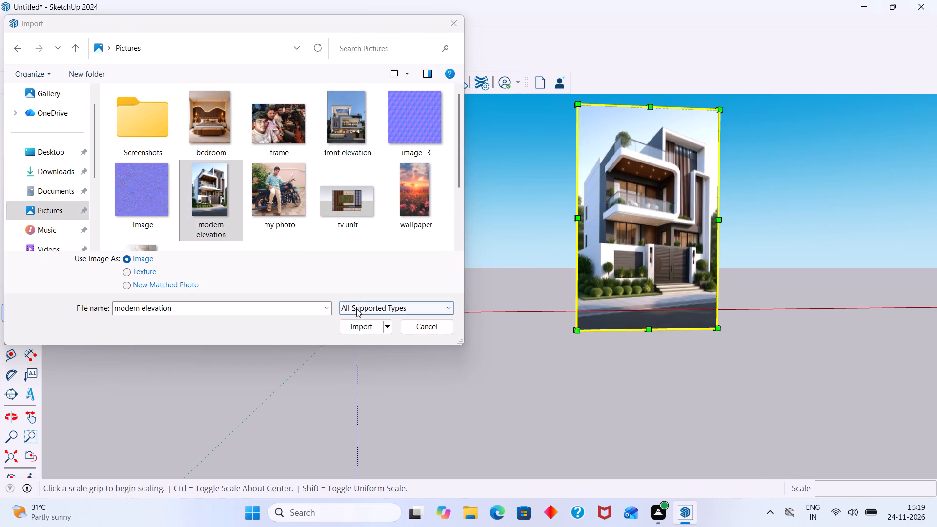
pyautogui.click(427, 329)
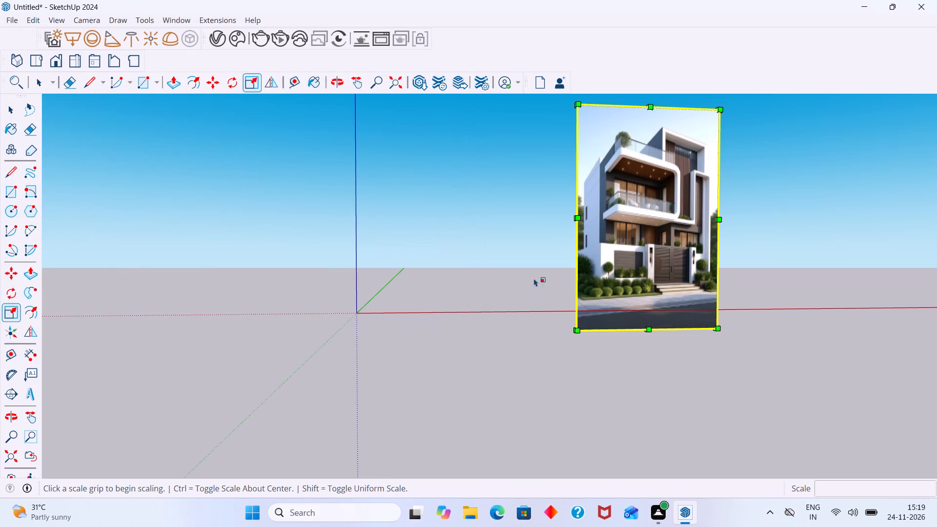
pyautogui.scroll(-1, 657, 257)
pyautogui.press('space')
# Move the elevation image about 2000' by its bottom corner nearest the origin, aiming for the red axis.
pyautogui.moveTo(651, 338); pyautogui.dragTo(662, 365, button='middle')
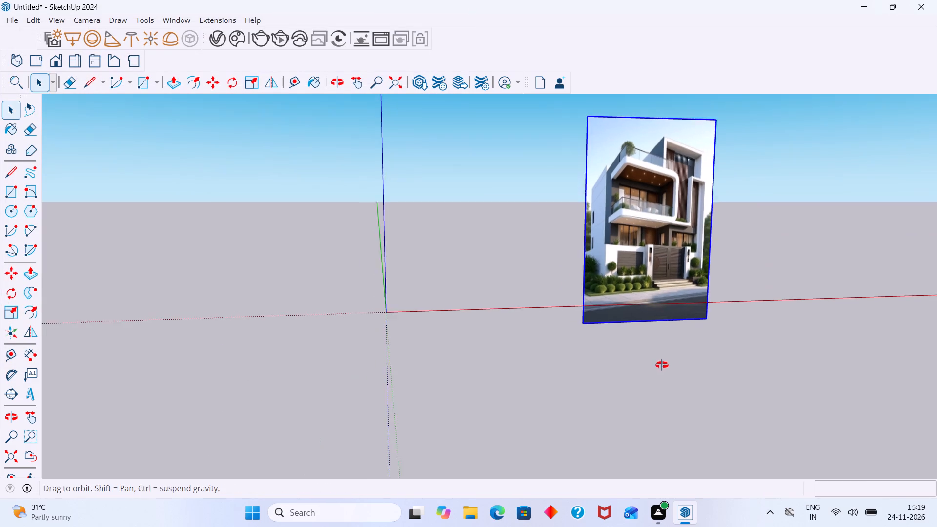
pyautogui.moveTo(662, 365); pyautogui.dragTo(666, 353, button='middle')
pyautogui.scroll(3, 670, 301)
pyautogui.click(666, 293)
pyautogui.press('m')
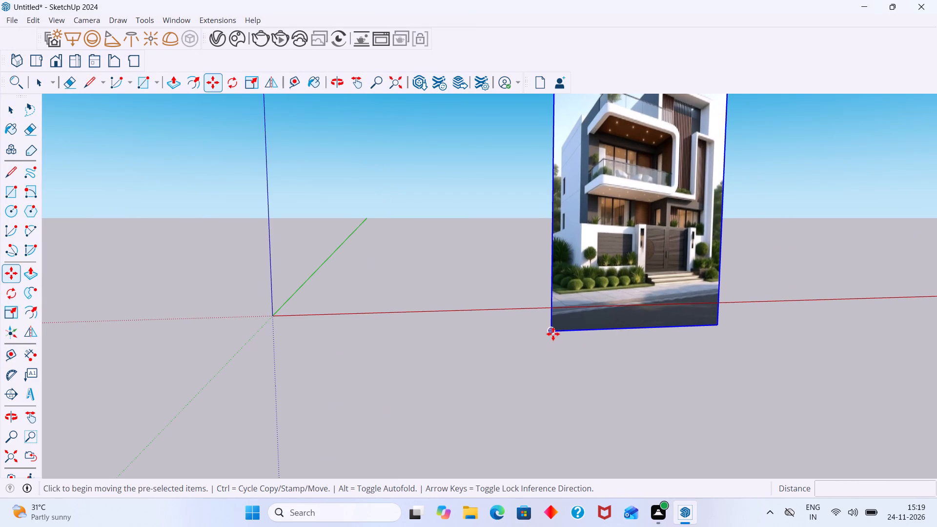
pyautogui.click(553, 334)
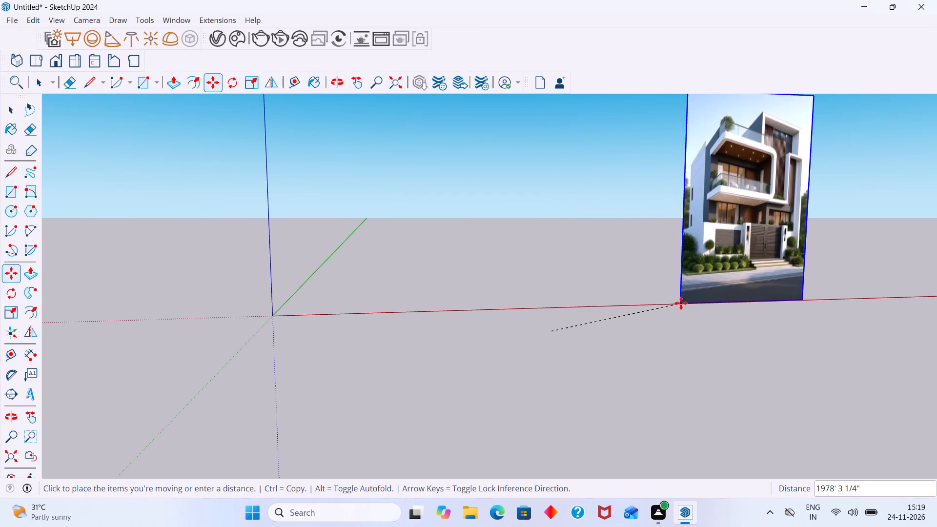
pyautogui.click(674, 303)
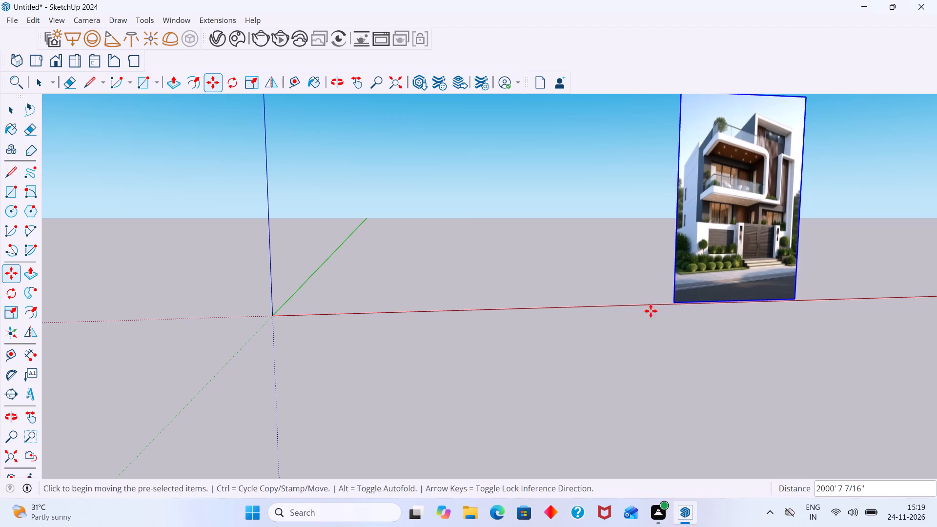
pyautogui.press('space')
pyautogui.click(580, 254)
# Move the elevation image by its bottom corner nearest the origin so that corner sits exactly on the origin.
pyautogui.scroll(-5, 589, 246)
pyautogui.moveTo(596, 250); pyautogui.dragTo(530, 274, button='middle')
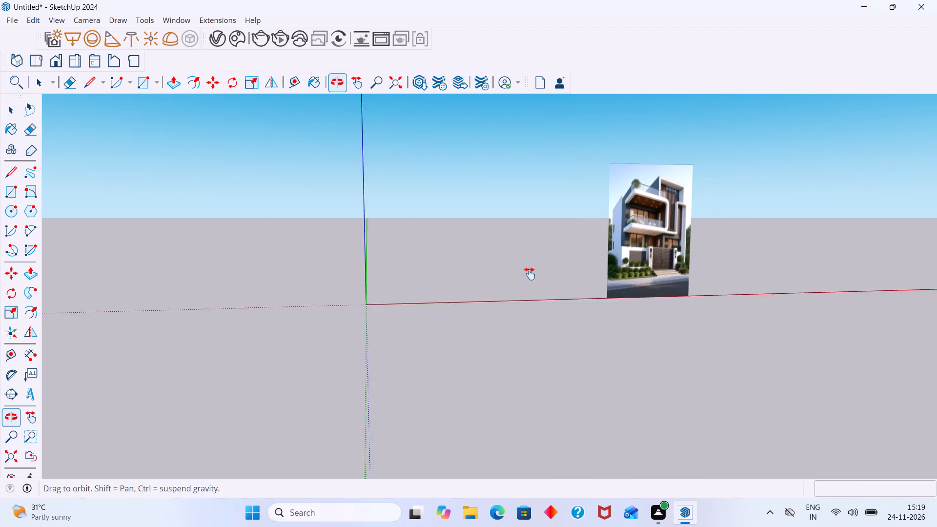
pyautogui.moveTo(530, 274); pyautogui.dragTo(529, 274, button='middle')
pyautogui.scroll(-2, 529, 274)
pyautogui.moveTo(528, 286); pyautogui.dragTo(524, 360, button='middle')
pyautogui.moveTo(572, 309); pyautogui.dragTo(507, 283, button='middle')
pyautogui.scroll(-2, 587, 305)
pyautogui.moveTo(586, 307); pyautogui.dragTo(565, 275, button='middle')
pyautogui.scroll(5, 593, 291)
pyautogui.click(593, 291)
pyautogui.press('m')
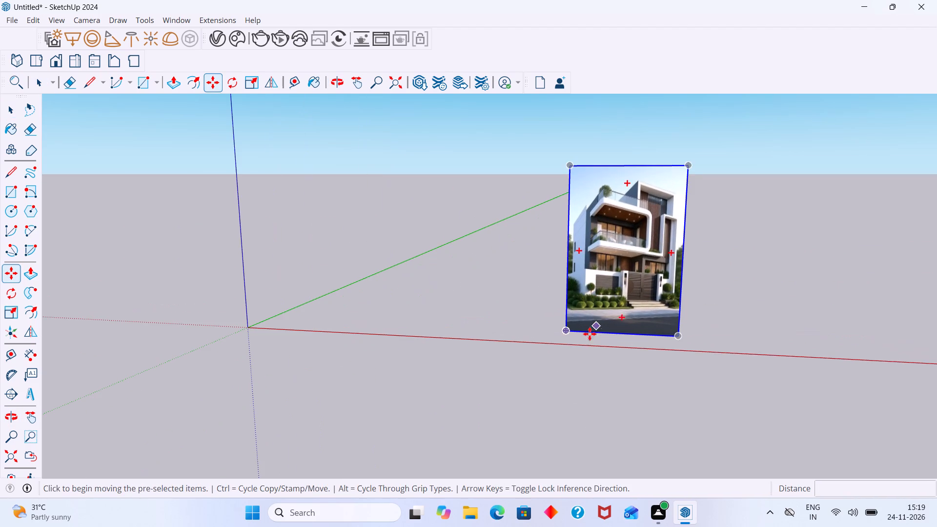
pyautogui.click(564, 328)
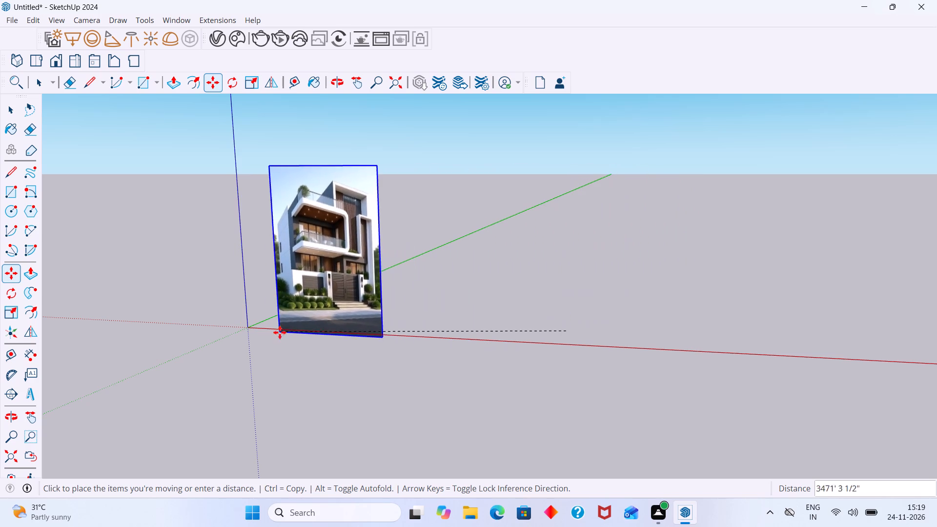
pyautogui.click(248, 326)
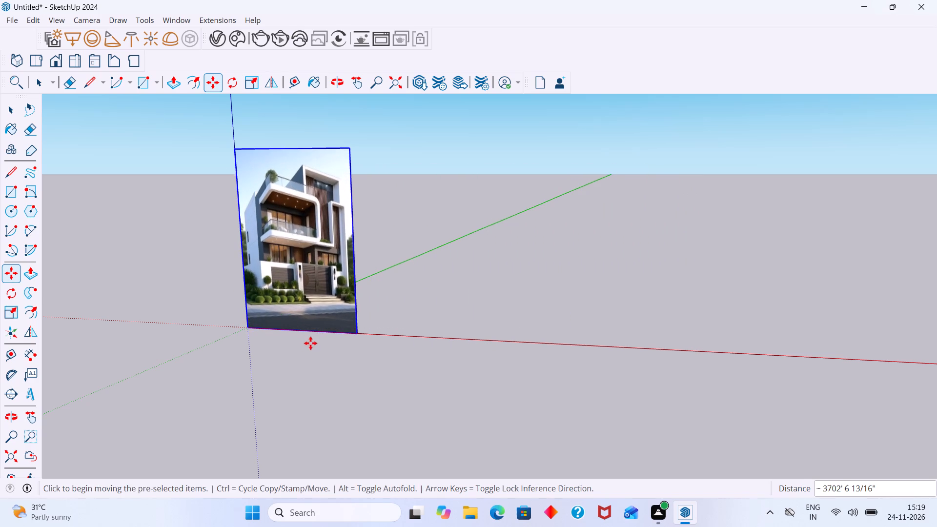
pyautogui.press('space')
# Move the elevation image from the origin along the positive red axis, keeping its bottom edge on the axis.
pyautogui.moveTo(347, 353); pyautogui.dragTo(582, 364, button='middle')
pyautogui.scroll(-1, 404, 347)
pyautogui.moveTo(378, 337); pyautogui.dragTo(316, 327, button='middle')
pyautogui.scroll(2, 325, 333)
pyautogui.click(488, 314)
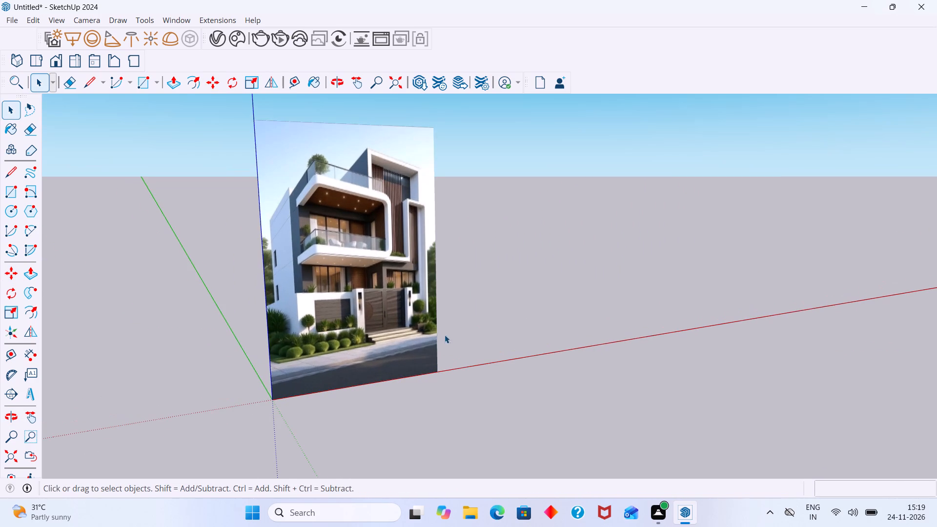
pyautogui.click(320, 345)
pyautogui.press('m')
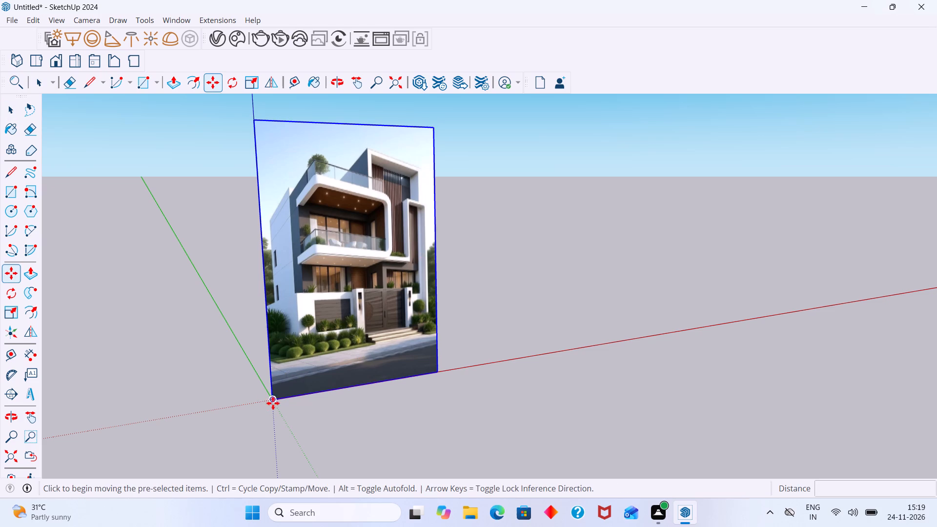
pyautogui.click(274, 401)
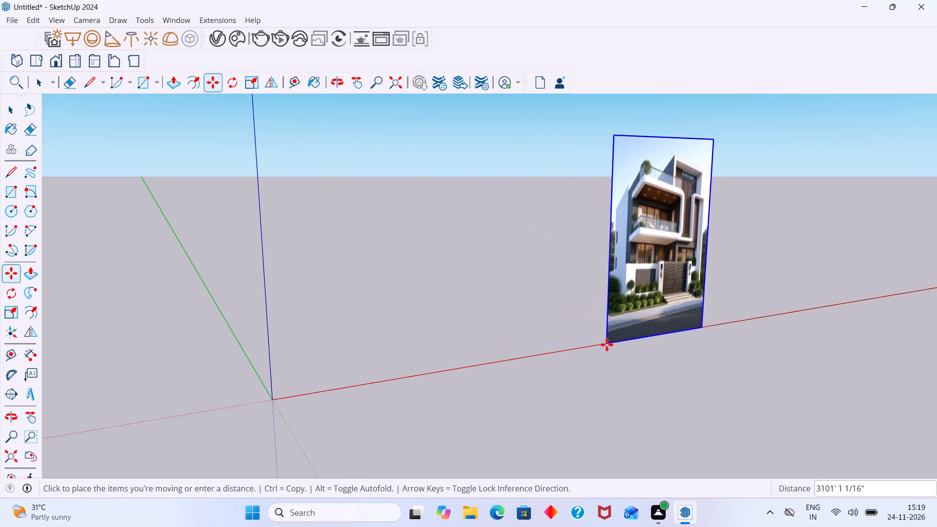
pyautogui.click(643, 336)
pyautogui.press('space')
pyautogui.click(540, 272)
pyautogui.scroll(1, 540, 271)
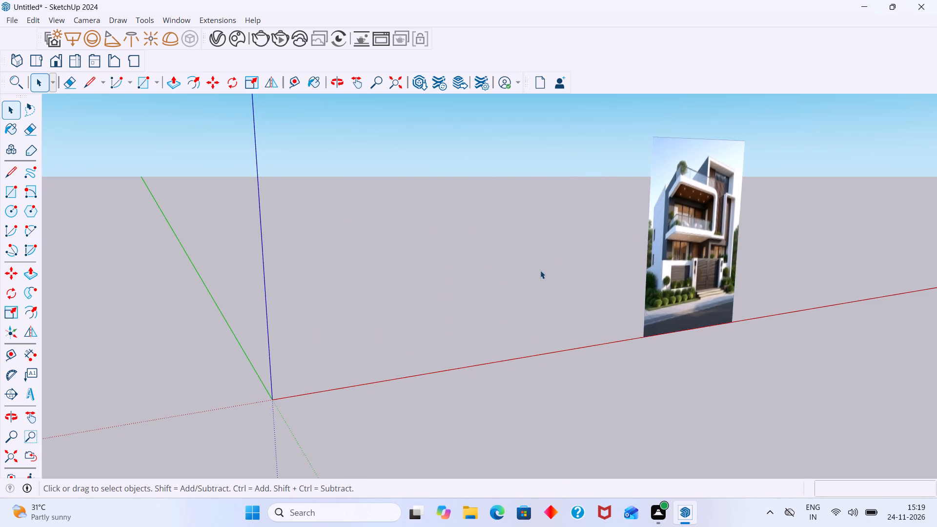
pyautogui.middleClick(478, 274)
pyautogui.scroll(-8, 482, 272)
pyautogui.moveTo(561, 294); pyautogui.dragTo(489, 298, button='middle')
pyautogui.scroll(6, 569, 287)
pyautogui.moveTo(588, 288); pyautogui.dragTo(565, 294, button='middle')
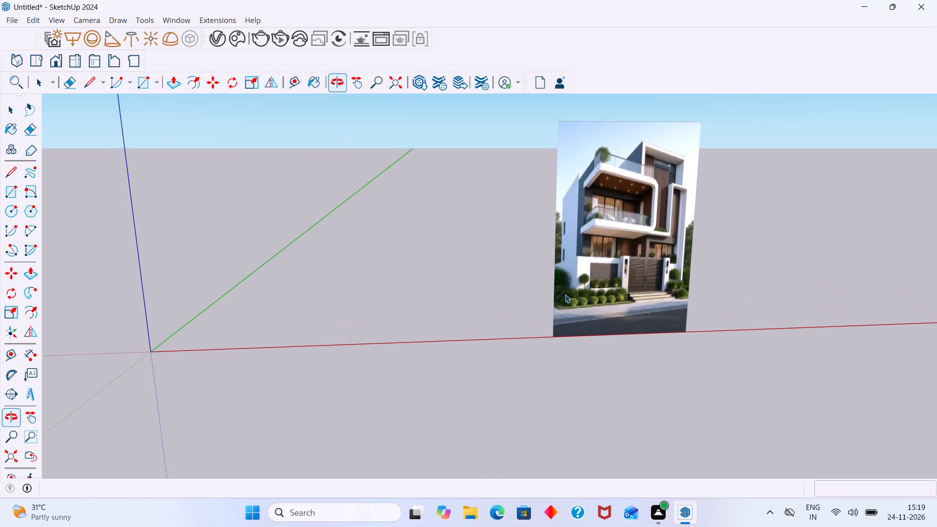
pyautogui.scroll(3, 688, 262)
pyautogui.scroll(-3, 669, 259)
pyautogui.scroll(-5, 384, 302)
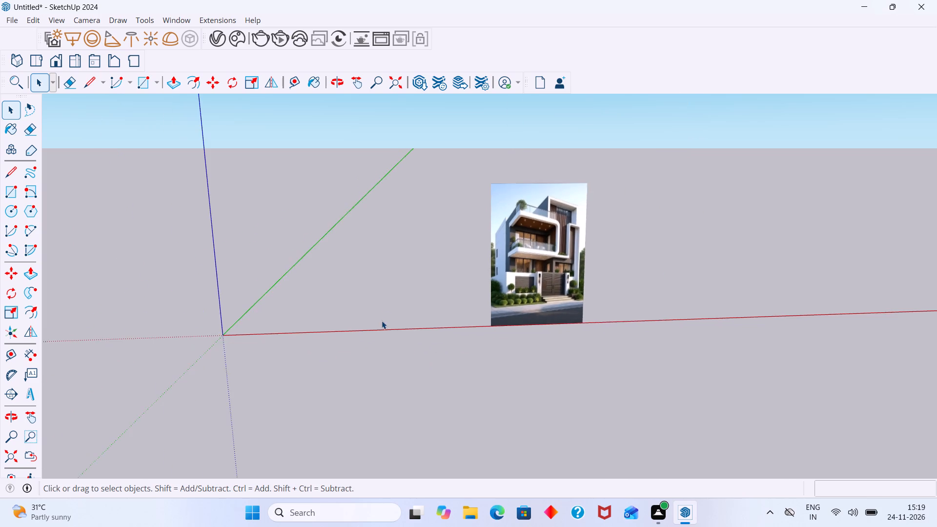
# Draw a ground rectangle about 1378' by 3204' between the origin and the elevation image, with its front edge on the red axis.
pyautogui.moveTo(387, 322); pyautogui.dragTo(404, 320, button='middle')
pyautogui.press('r')
pyautogui.scroll(1, 303, 289)
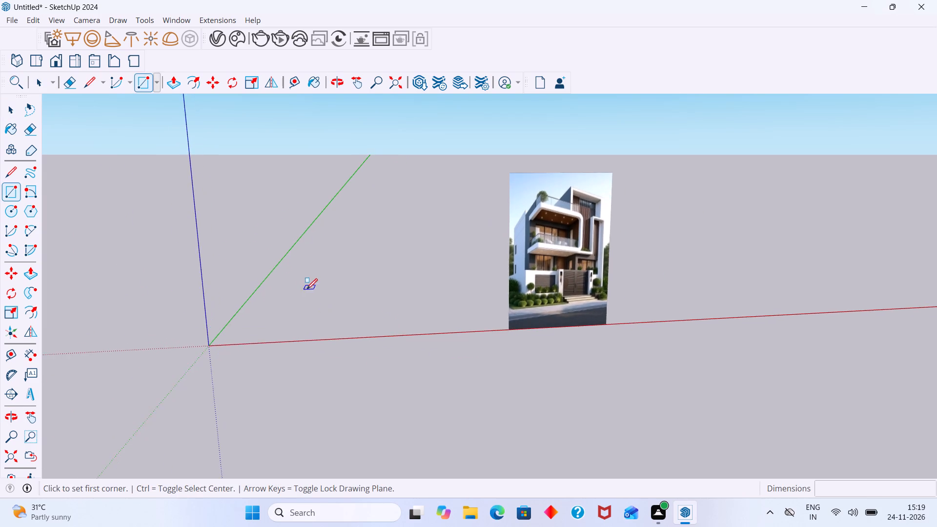
pyautogui.moveTo(306, 293); pyautogui.dragTo(311, 321, button='middle')
pyautogui.scroll(2, 306, 280)
pyautogui.click(314, 267)
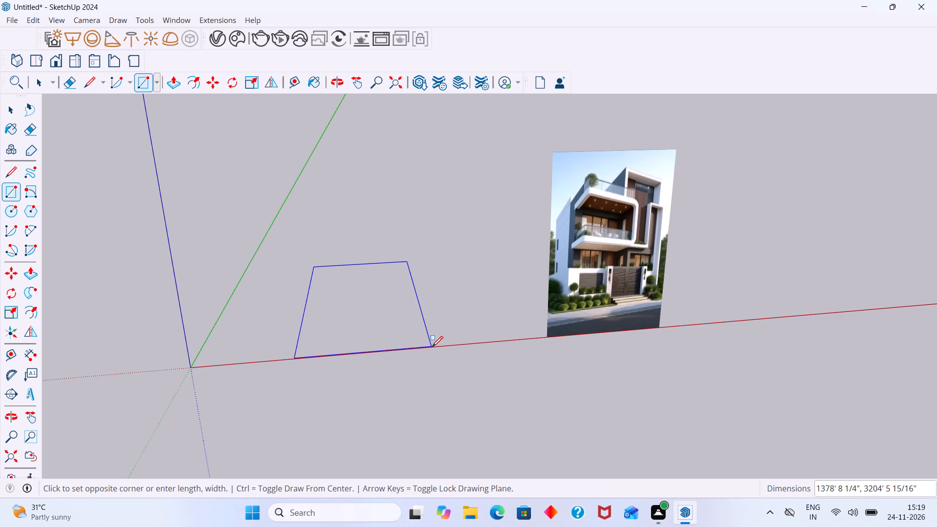
pyautogui.press('space')
# Group the ground rectangle's face together with its edges.
pyautogui.doubleClick(407, 322)
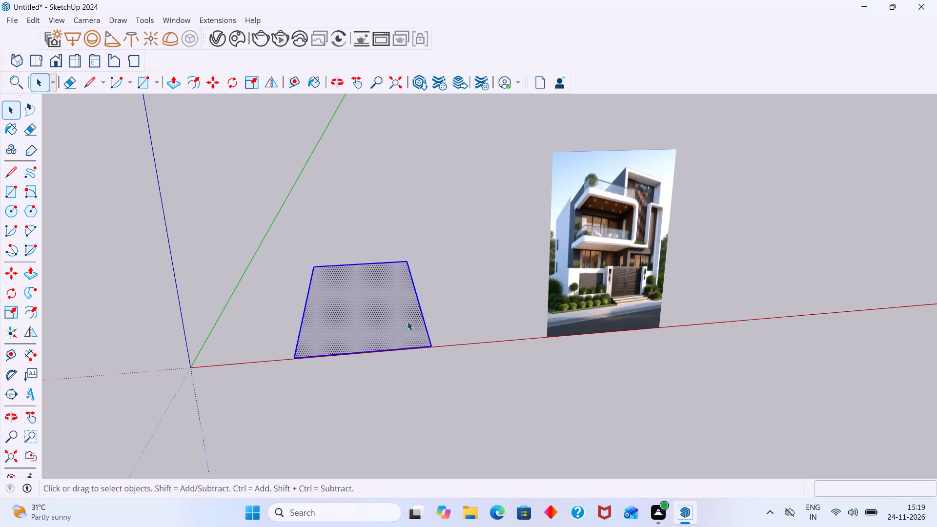
pyautogui.rightClick(407, 322)
pyautogui.click(449, 114)
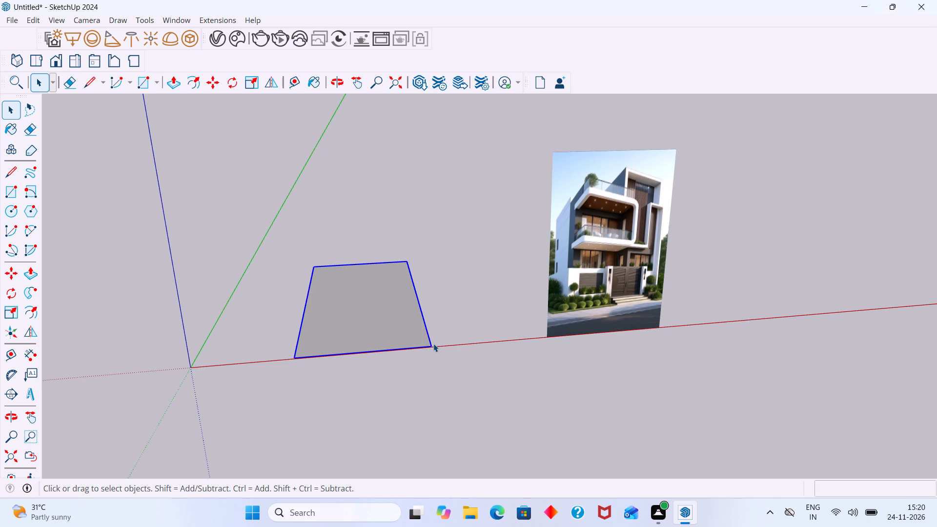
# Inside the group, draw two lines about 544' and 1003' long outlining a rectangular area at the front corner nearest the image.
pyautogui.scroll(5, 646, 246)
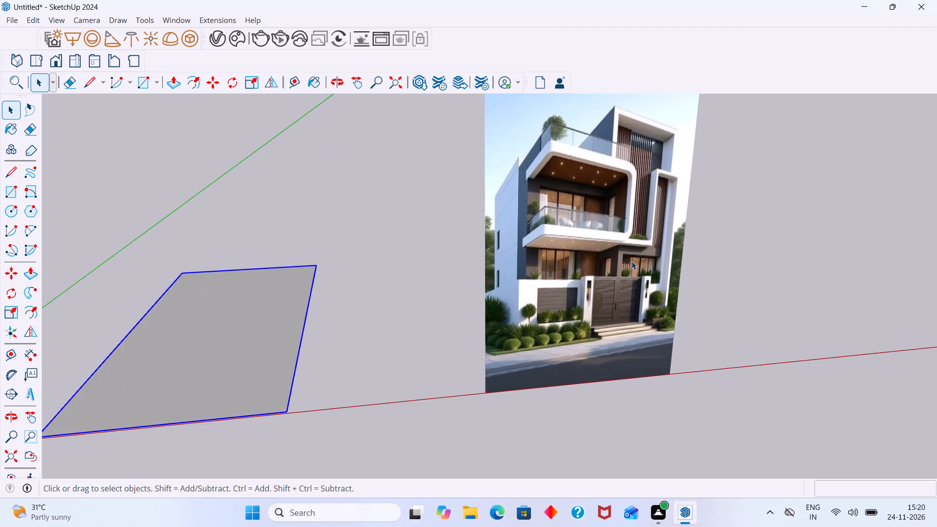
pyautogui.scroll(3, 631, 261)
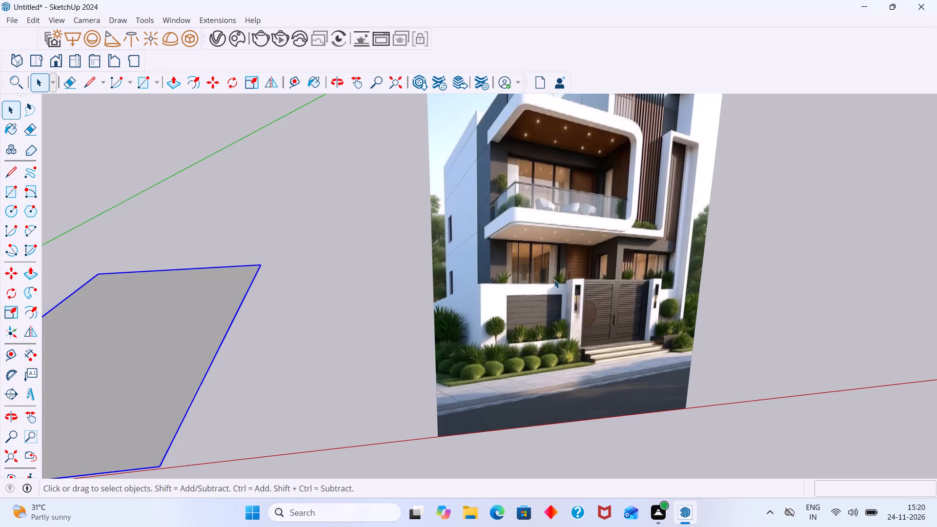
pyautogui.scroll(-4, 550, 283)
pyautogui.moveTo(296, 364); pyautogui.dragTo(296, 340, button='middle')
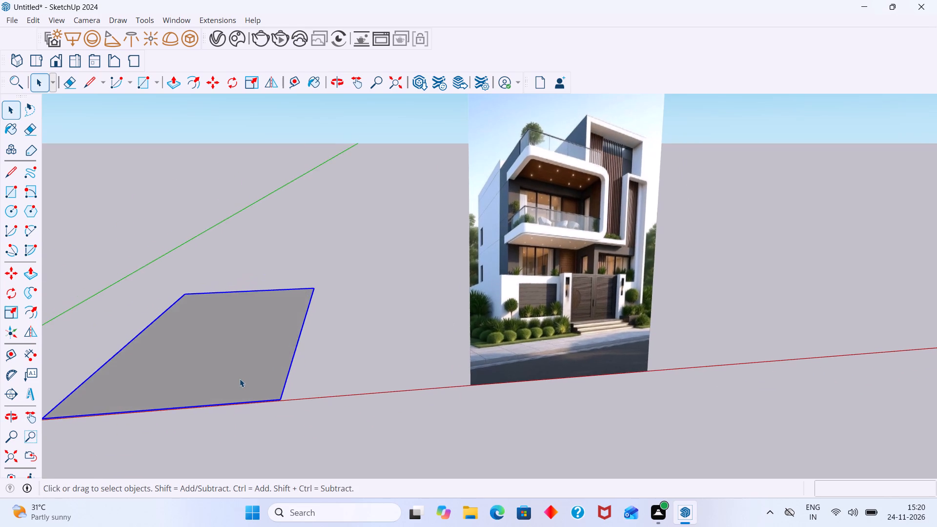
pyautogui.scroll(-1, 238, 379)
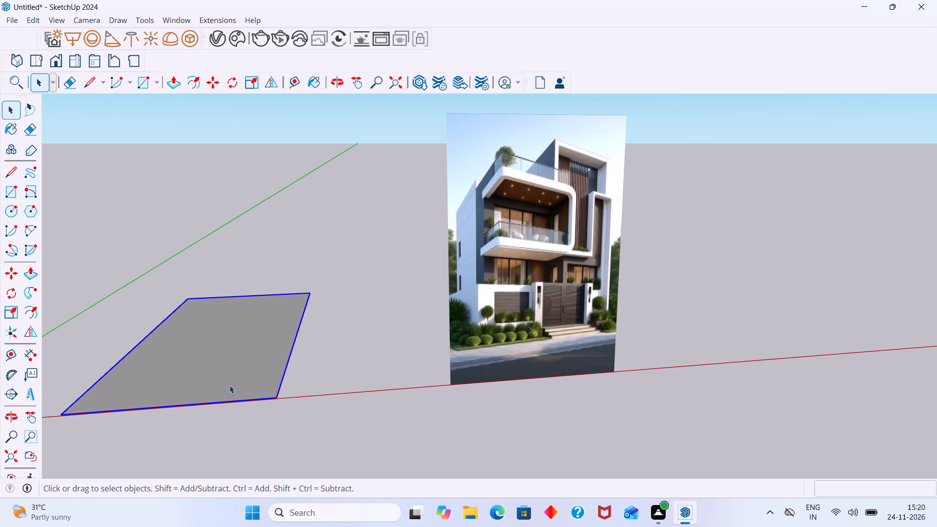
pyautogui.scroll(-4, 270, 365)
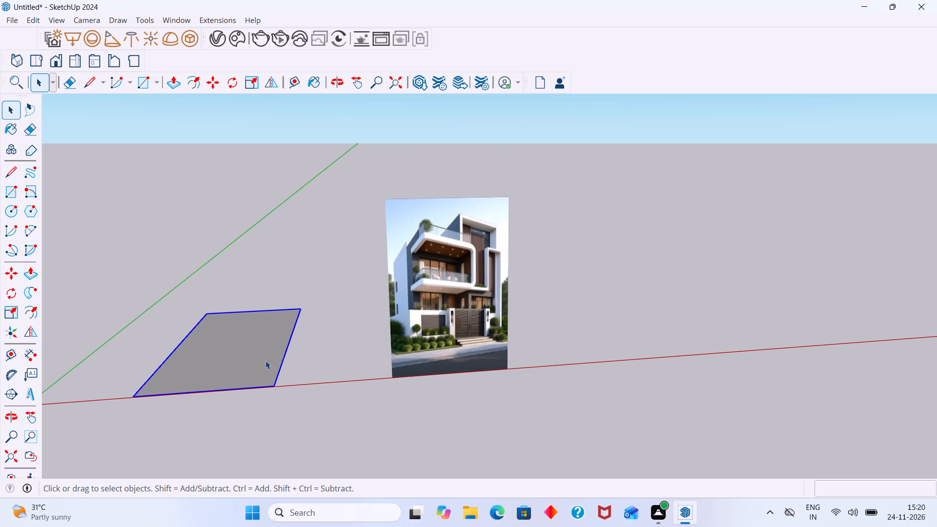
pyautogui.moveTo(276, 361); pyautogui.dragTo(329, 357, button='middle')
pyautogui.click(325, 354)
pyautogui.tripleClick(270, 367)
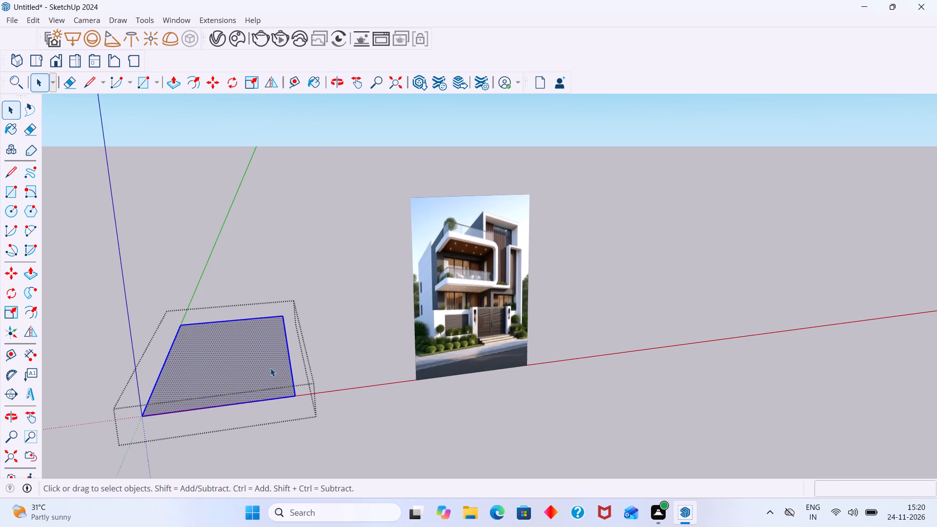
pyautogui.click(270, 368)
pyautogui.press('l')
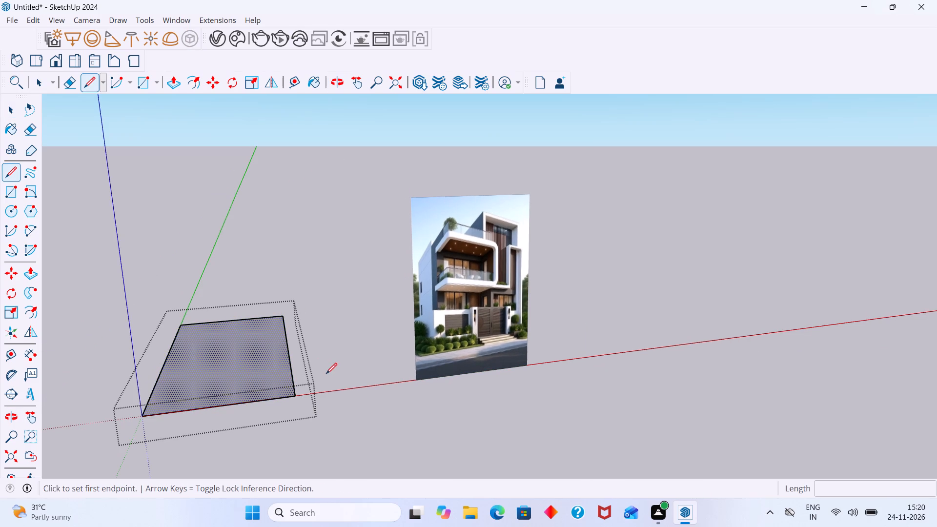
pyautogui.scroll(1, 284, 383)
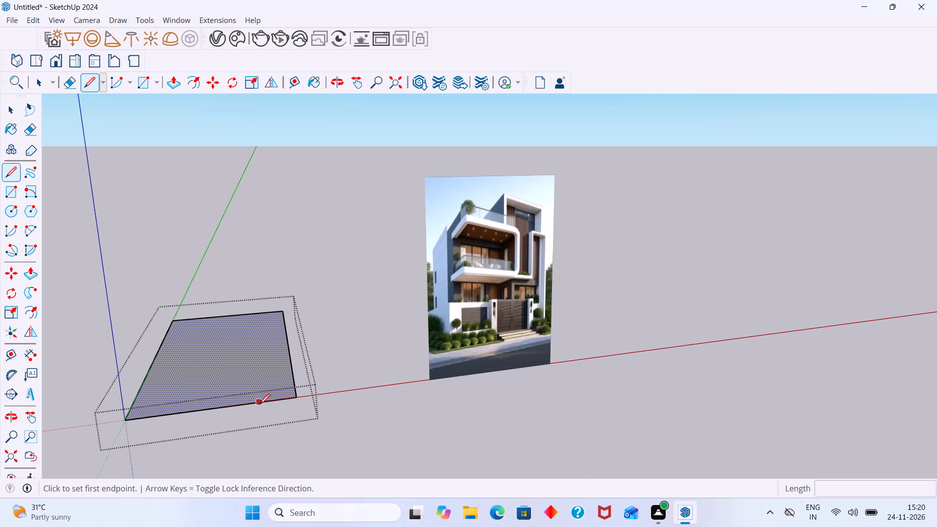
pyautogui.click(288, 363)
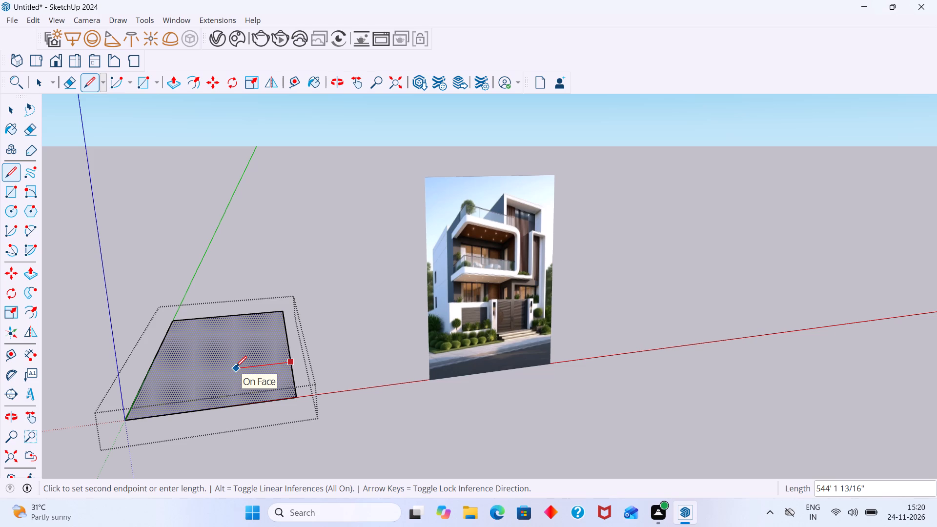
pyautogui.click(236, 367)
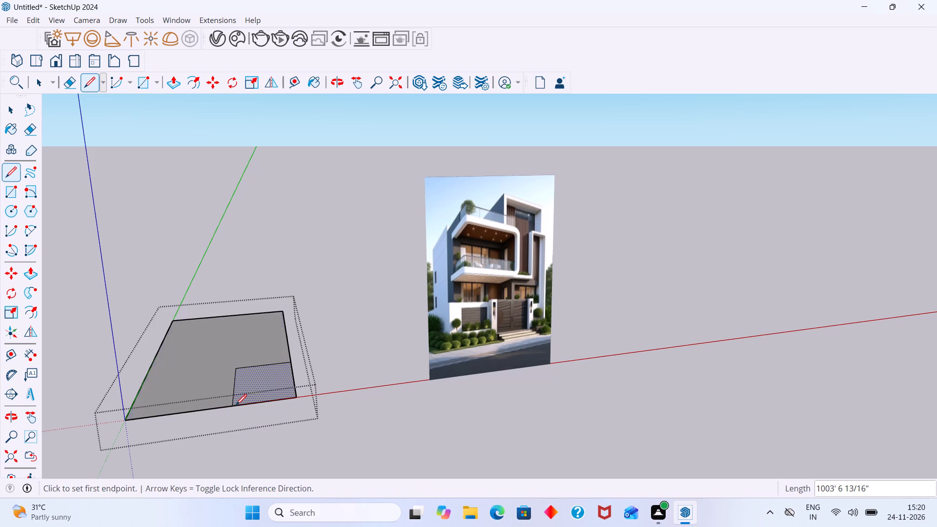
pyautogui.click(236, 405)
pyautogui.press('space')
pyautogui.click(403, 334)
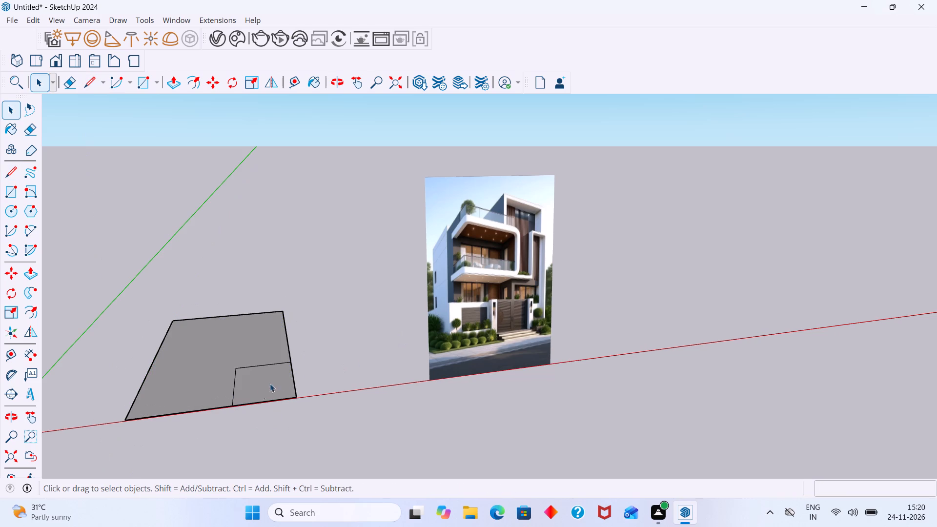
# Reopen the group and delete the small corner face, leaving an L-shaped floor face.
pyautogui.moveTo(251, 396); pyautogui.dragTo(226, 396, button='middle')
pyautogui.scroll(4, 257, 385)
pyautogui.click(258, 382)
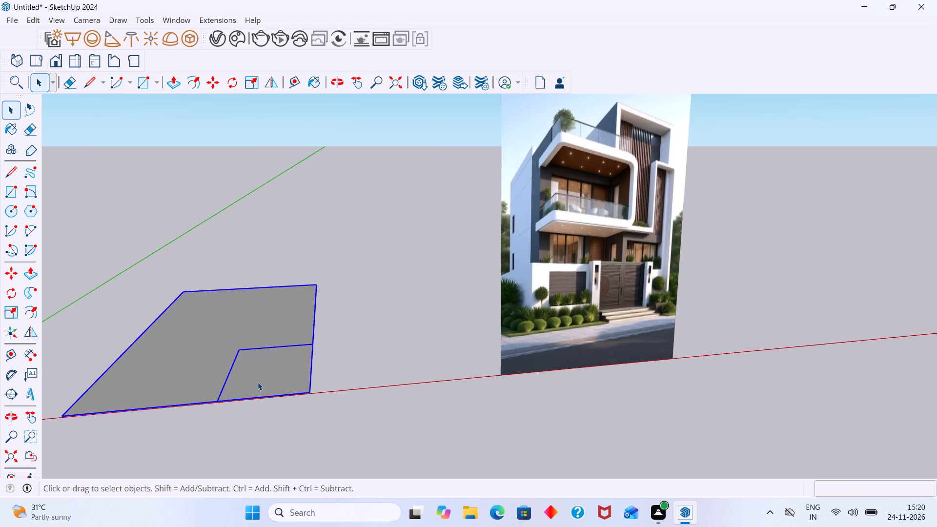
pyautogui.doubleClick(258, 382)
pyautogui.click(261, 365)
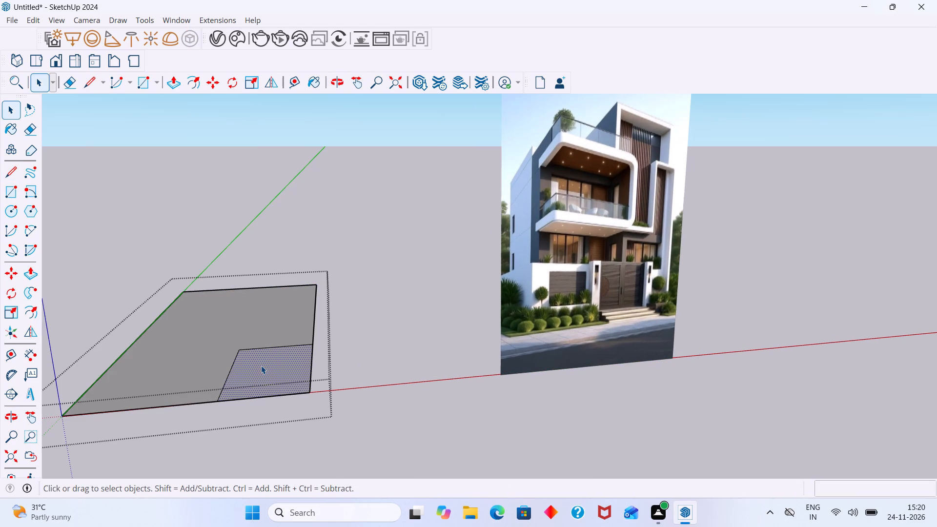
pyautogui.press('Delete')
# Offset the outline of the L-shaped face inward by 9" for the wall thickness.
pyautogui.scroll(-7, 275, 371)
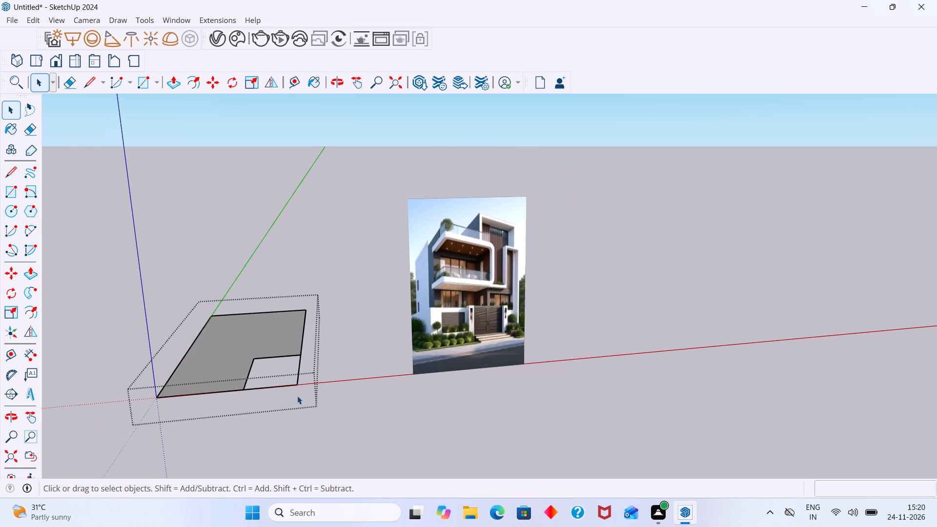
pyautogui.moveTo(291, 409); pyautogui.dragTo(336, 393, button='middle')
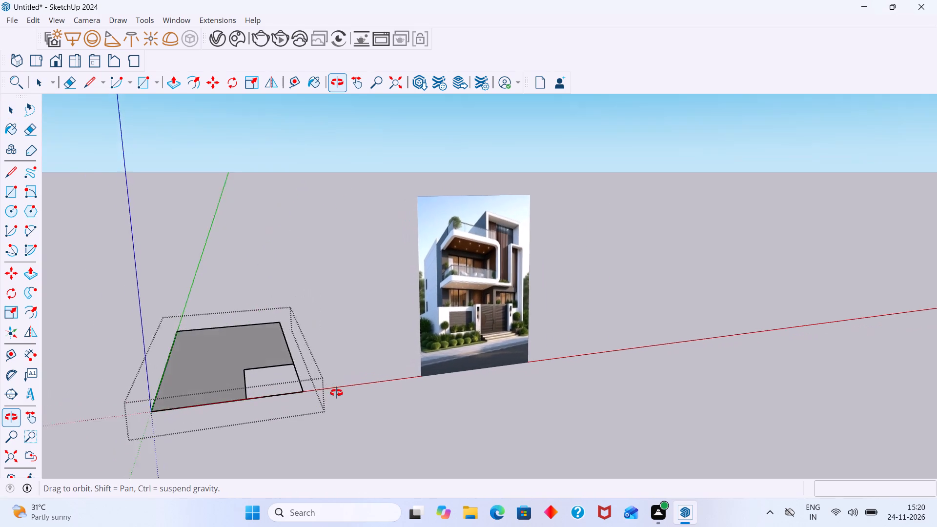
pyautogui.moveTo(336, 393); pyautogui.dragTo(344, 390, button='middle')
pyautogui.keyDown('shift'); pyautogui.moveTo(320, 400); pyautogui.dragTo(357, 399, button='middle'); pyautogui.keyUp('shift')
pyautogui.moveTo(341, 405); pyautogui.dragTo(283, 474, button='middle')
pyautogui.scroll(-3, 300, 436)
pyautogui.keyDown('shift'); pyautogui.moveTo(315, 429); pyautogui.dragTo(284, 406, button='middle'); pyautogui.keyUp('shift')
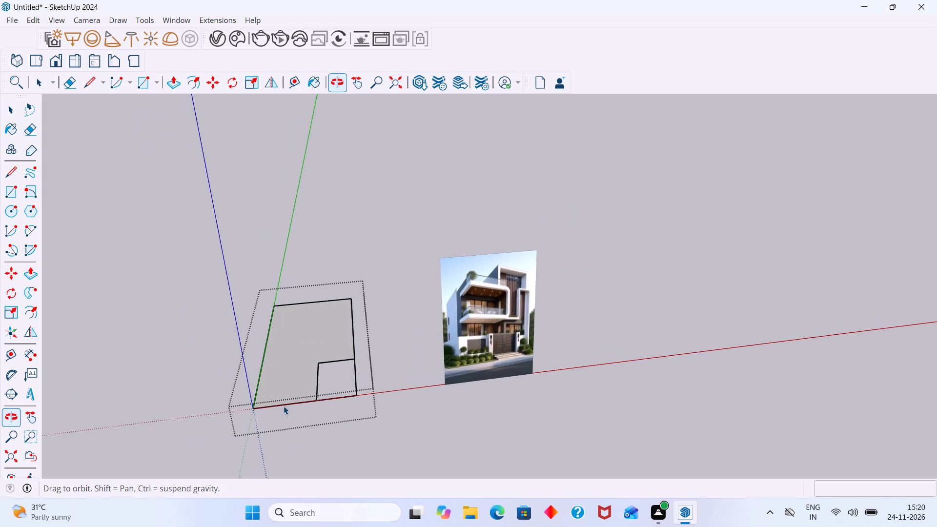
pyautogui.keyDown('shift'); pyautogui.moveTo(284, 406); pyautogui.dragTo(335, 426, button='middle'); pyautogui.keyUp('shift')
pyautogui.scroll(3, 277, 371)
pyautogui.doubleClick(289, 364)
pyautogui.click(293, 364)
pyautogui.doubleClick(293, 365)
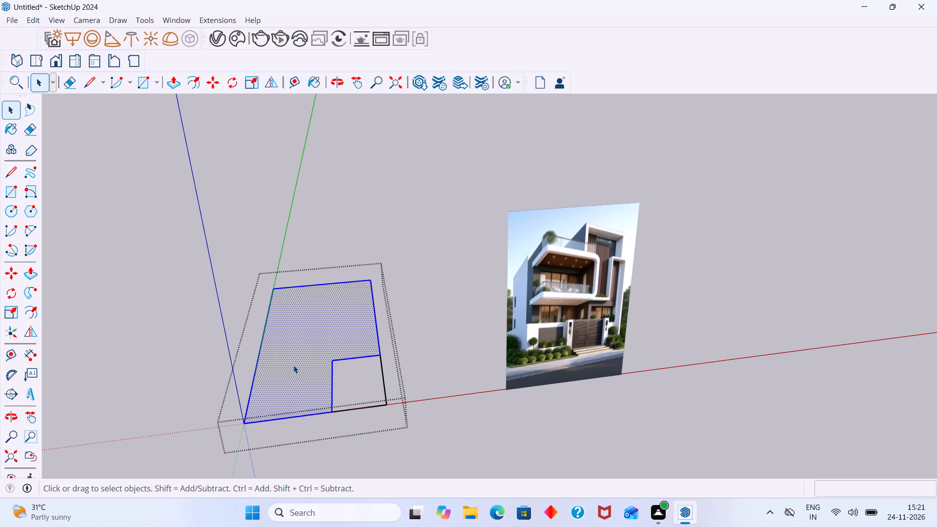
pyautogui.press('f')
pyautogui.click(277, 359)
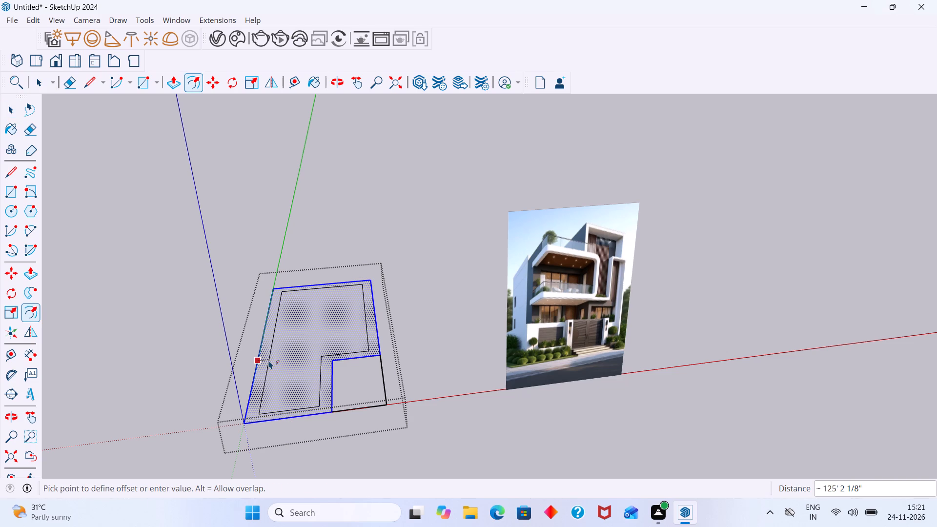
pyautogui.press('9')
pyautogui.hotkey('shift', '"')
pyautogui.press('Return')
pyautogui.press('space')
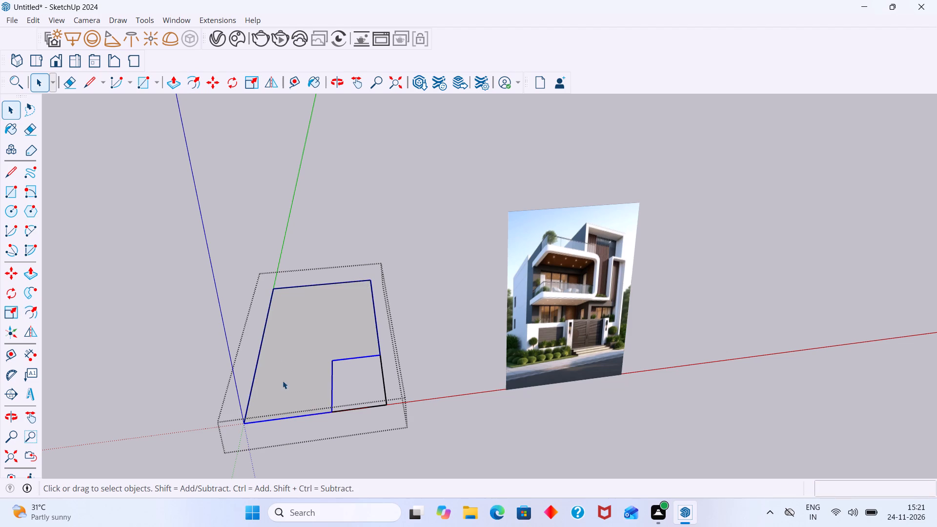
# Delete all of the L-shaped plan geometry inside the group while keeping the group open for editing.
pyautogui.scroll(20, 280, 398)
pyautogui.scroll(14, 280, 398)
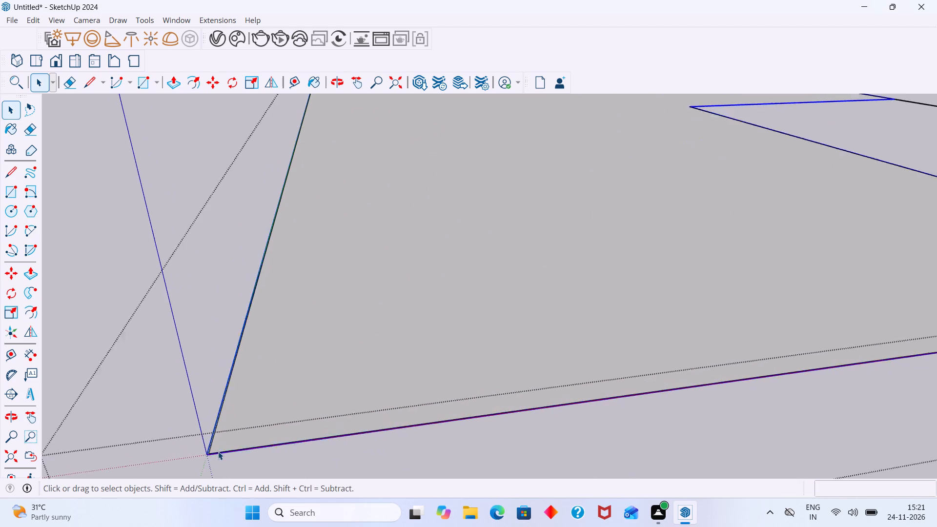
pyautogui.scroll(16, 218, 451)
pyautogui.scroll(-20, 229, 449)
pyautogui.scroll(-12, 229, 449)
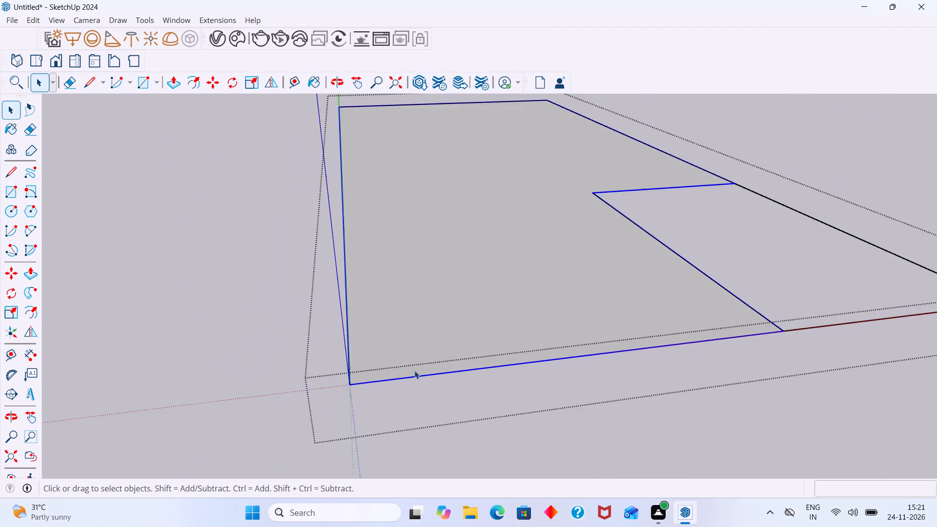
pyautogui.scroll(-12, 414, 370)
pyautogui.moveTo(519, 377); pyautogui.dragTo(447, 375, button='middle')
pyautogui.scroll(1, 441, 353)
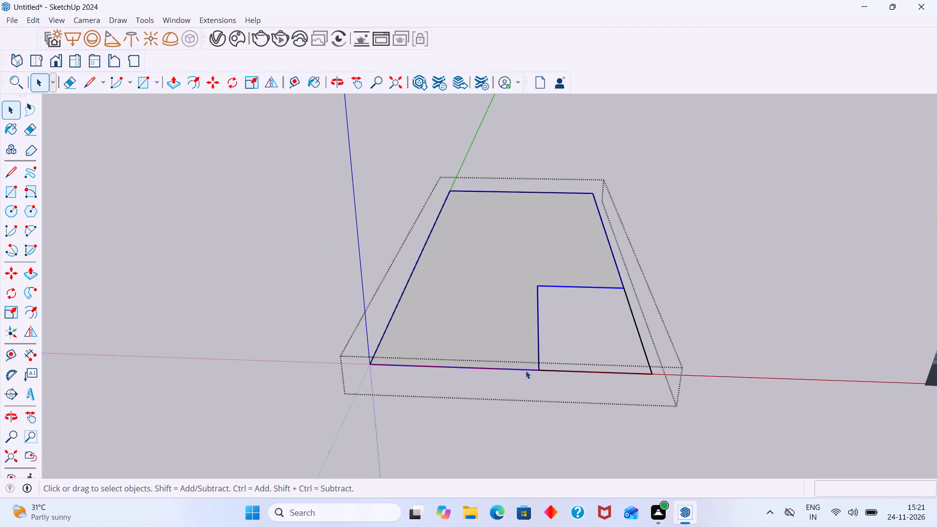
pyautogui.scroll(-8, 667, 377)
pyautogui.moveTo(692, 406); pyautogui.dragTo(445, 219)
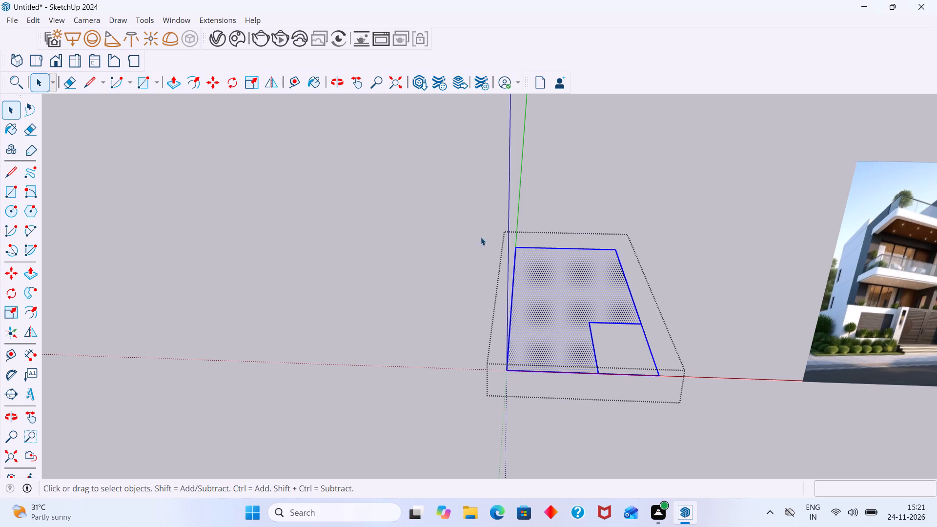
pyautogui.press('Delete')
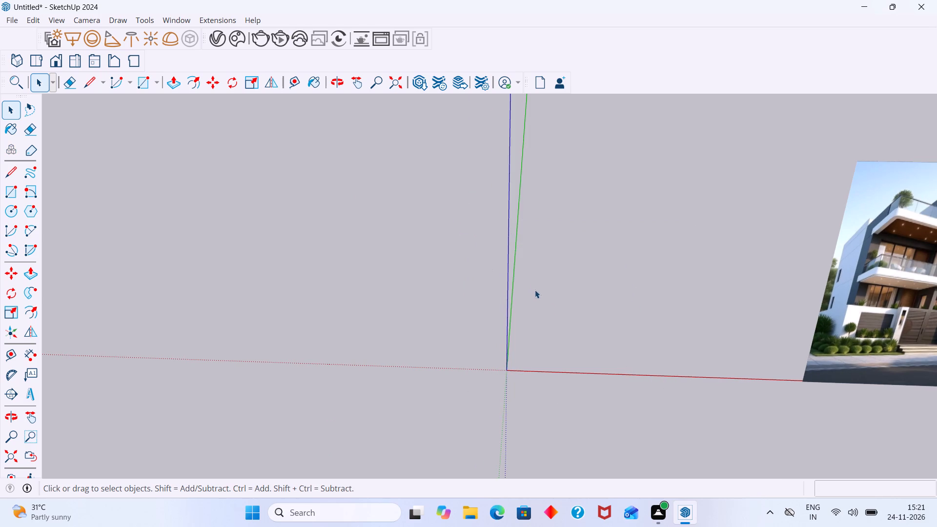
# Draw a 35' by 25' rectangle on the ground starting at the origin, inside the open group.
pyautogui.press('r')
pyautogui.scroll(5, 527, 365)
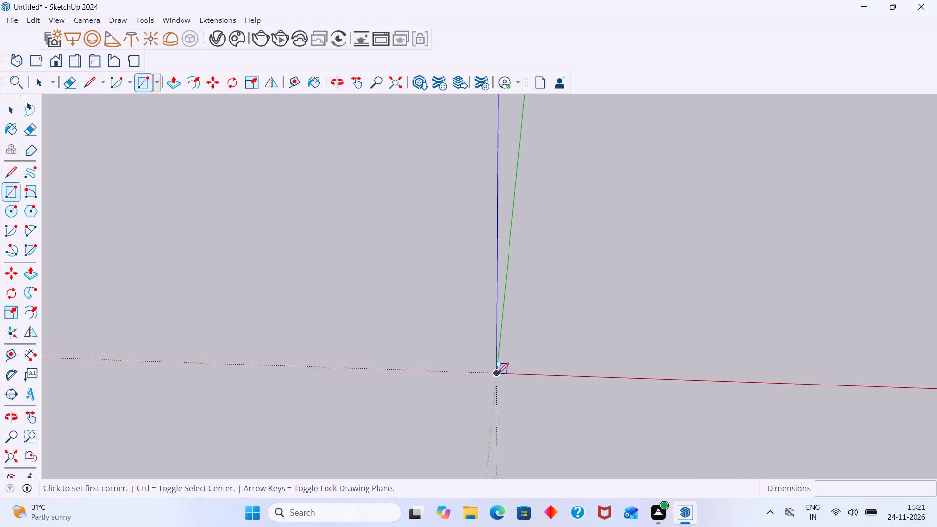
pyautogui.click(498, 373)
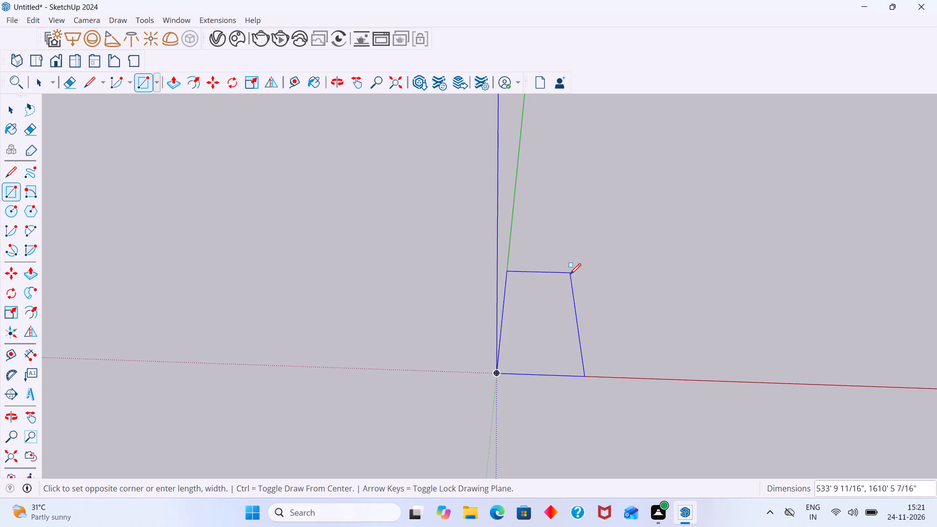
pyautogui.scroll(1, 567, 296)
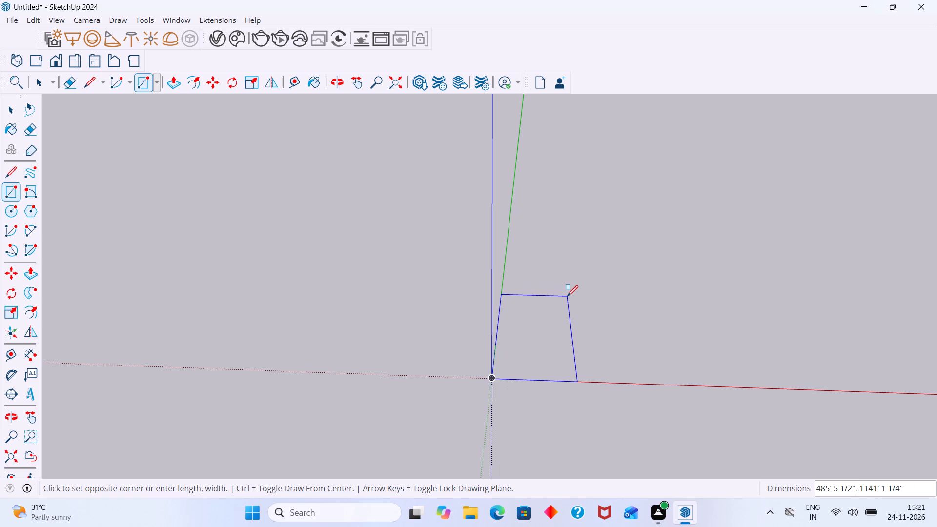
pyautogui.write("35'")
pyautogui.write(',25')
pyautogui.press("'")
pyautogui.press('Return')
pyautogui.press('space')
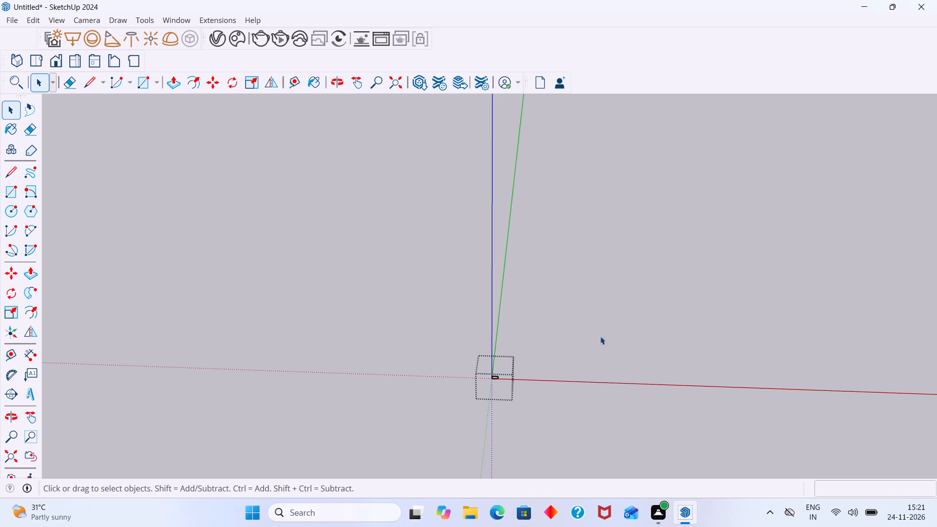
# Undo the 35' by 25' rectangle drawn at the origin.
pyautogui.click(558, 355)
pyautogui.scroll(18, 481, 392)
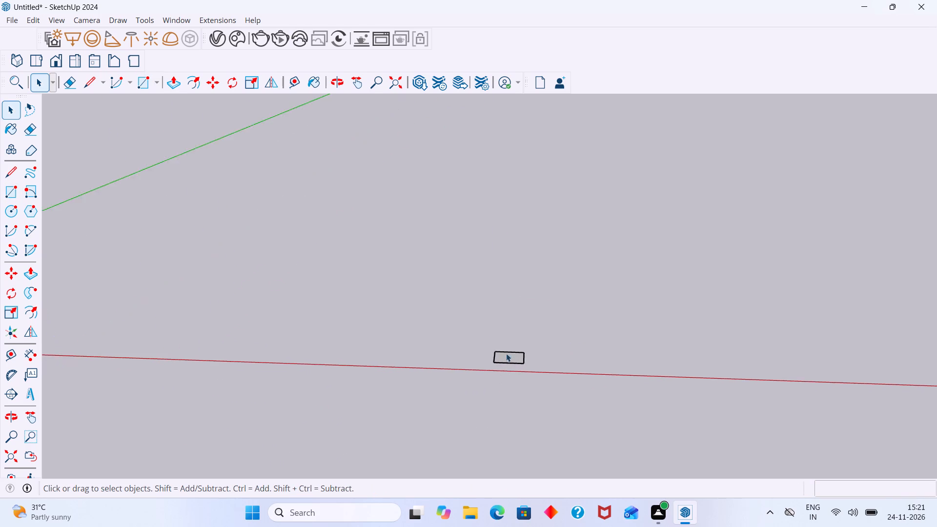
pyautogui.scroll(7, 490, 355)
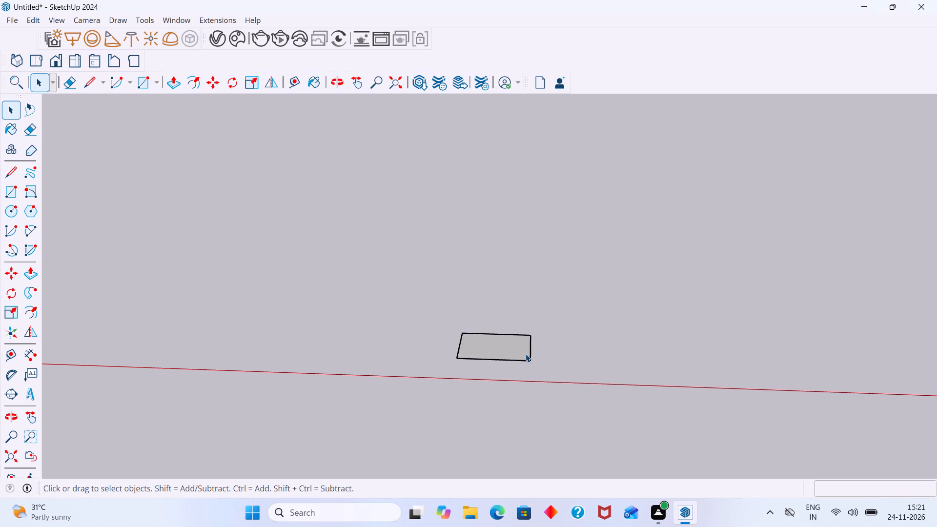
pyautogui.hotkey('ctrl', 'z')
pyautogui.hotkey('ctrl', 'z')
pyautogui.scroll(-9, 526, 354)
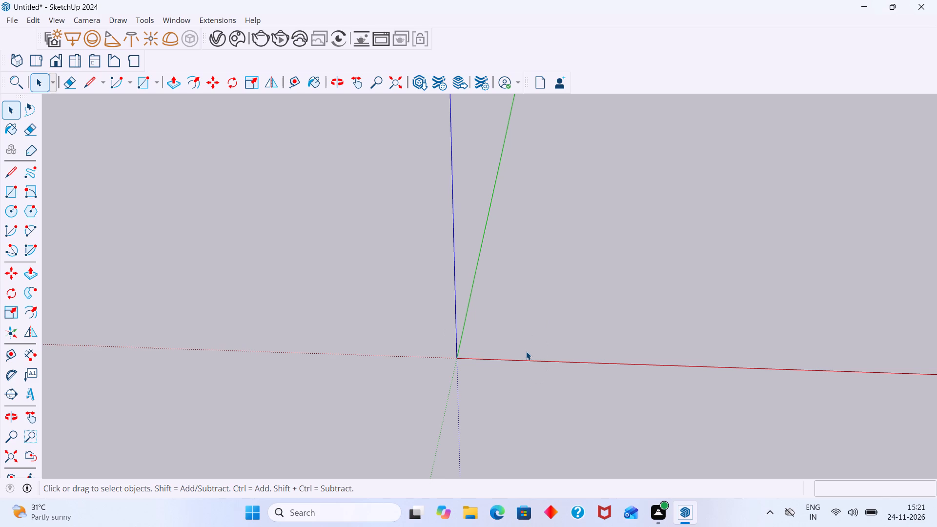
# Draw a 25' by 35' rectangle on the ground from the origin, with the 35' side along the green axis, and leave the group.
pyautogui.press('r')
pyautogui.scroll(8, 456, 355)
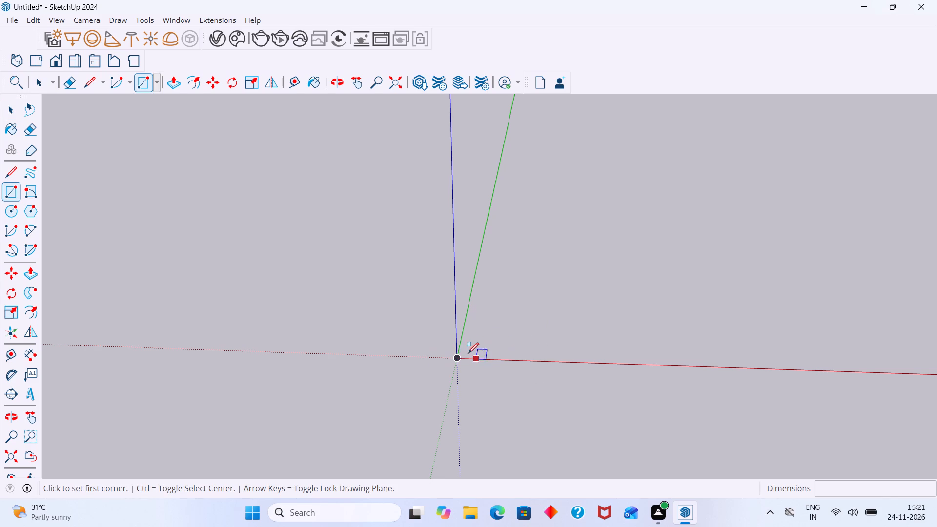
pyautogui.click(460, 359)
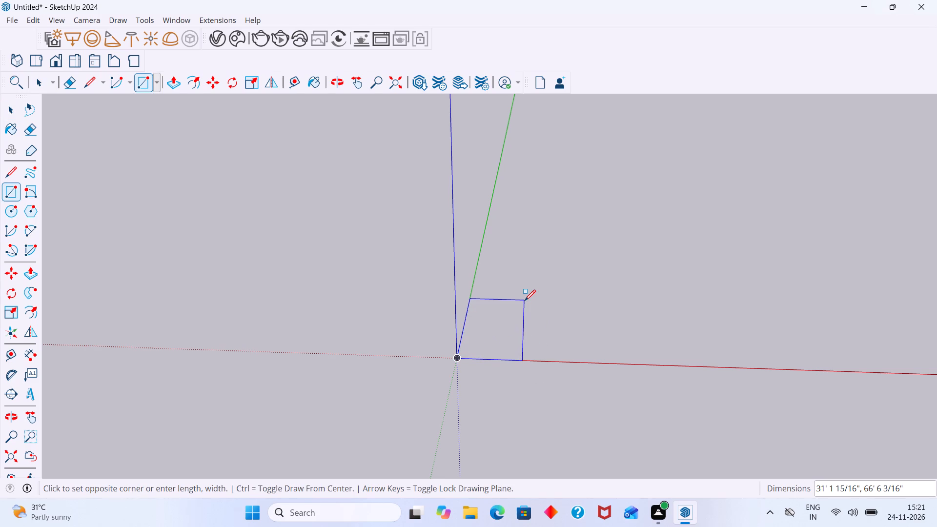
pyautogui.write("25'")
pyautogui.write(",35'")
pyautogui.press('Return')
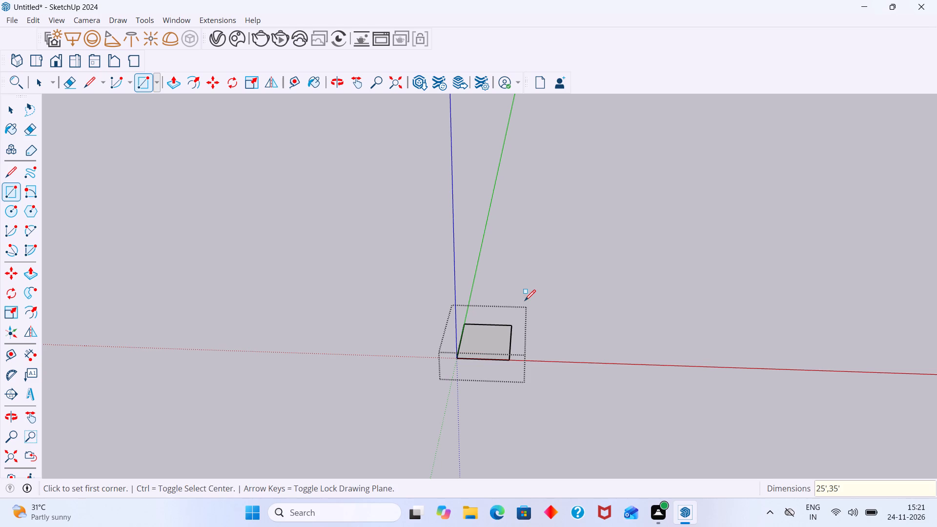
pyautogui.press('space')
pyautogui.click(596, 277)
pyautogui.scroll(8, 520, 321)
pyautogui.scroll(-11, 495, 341)
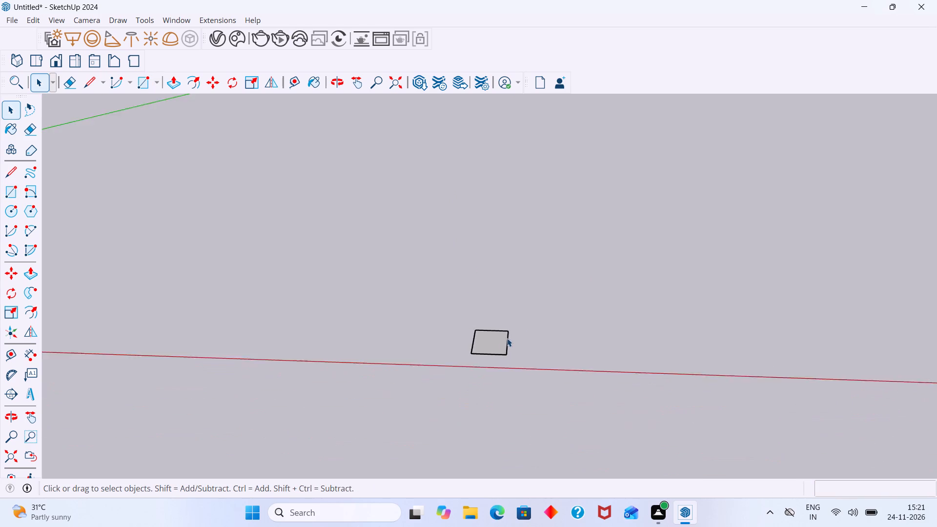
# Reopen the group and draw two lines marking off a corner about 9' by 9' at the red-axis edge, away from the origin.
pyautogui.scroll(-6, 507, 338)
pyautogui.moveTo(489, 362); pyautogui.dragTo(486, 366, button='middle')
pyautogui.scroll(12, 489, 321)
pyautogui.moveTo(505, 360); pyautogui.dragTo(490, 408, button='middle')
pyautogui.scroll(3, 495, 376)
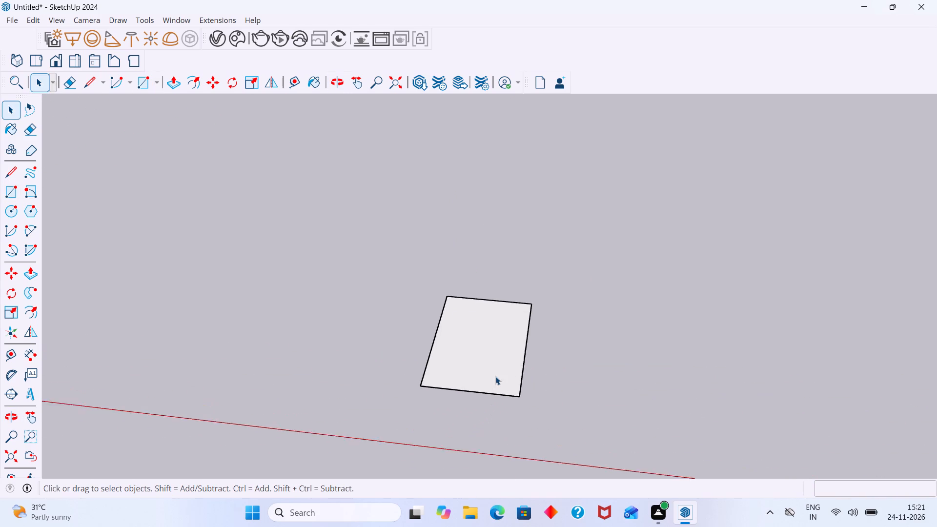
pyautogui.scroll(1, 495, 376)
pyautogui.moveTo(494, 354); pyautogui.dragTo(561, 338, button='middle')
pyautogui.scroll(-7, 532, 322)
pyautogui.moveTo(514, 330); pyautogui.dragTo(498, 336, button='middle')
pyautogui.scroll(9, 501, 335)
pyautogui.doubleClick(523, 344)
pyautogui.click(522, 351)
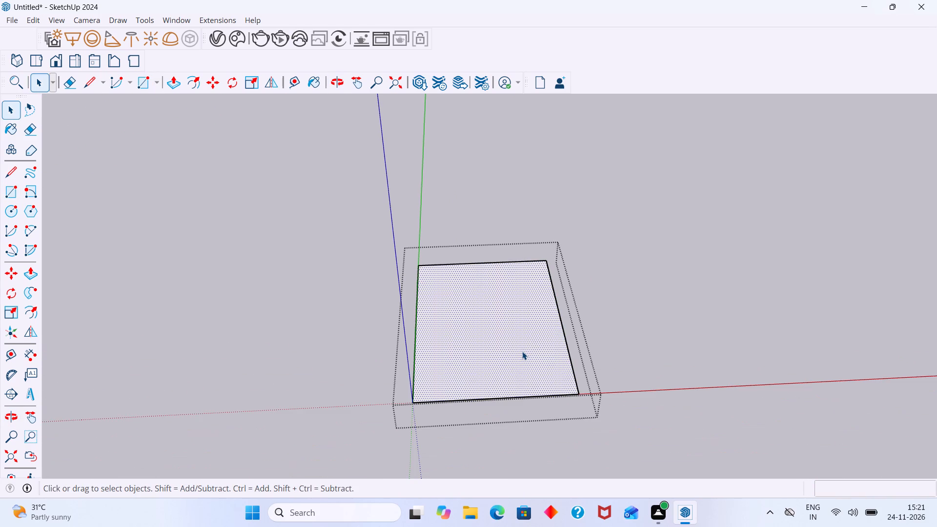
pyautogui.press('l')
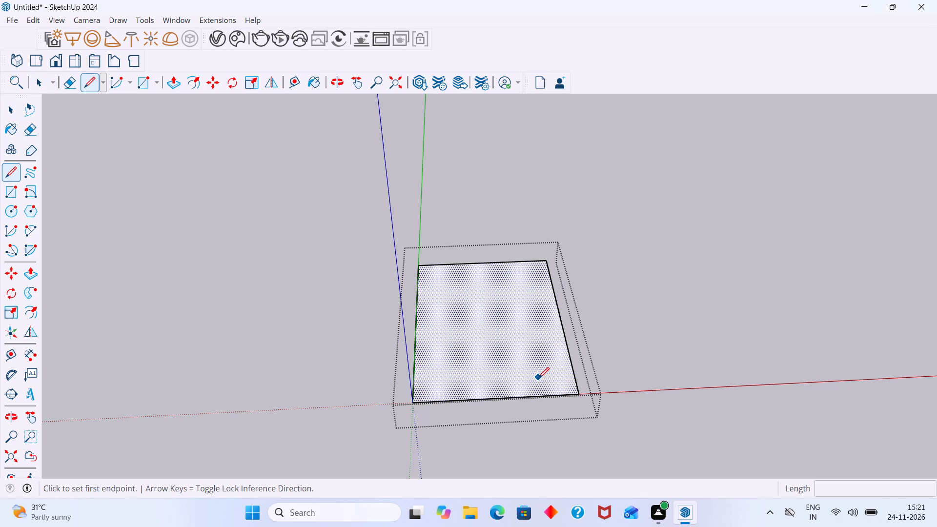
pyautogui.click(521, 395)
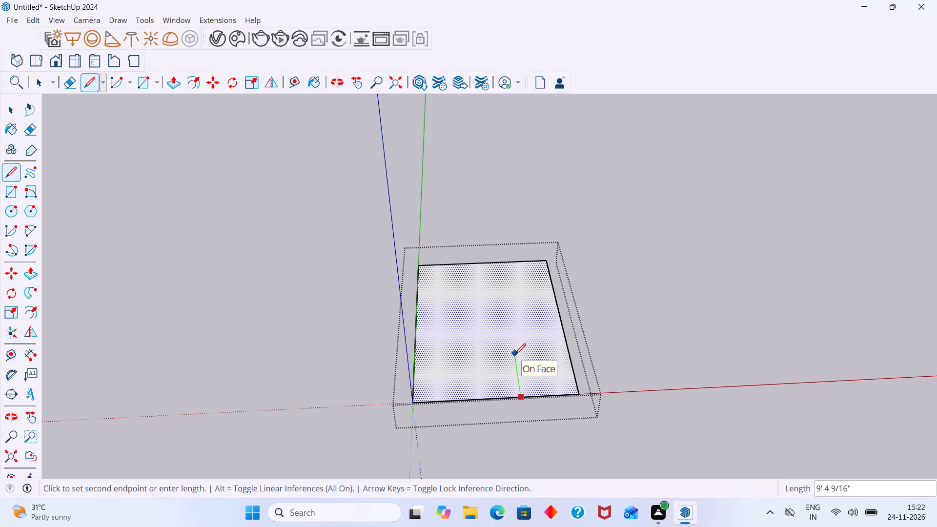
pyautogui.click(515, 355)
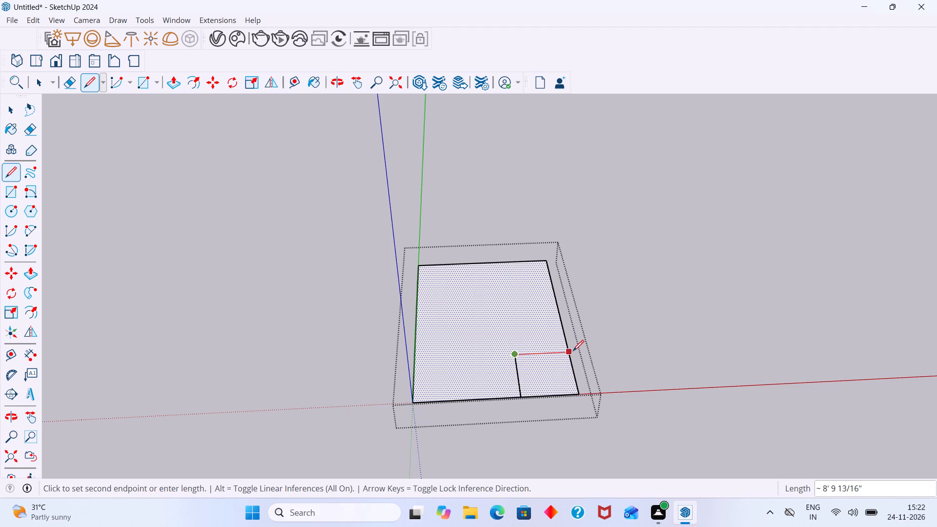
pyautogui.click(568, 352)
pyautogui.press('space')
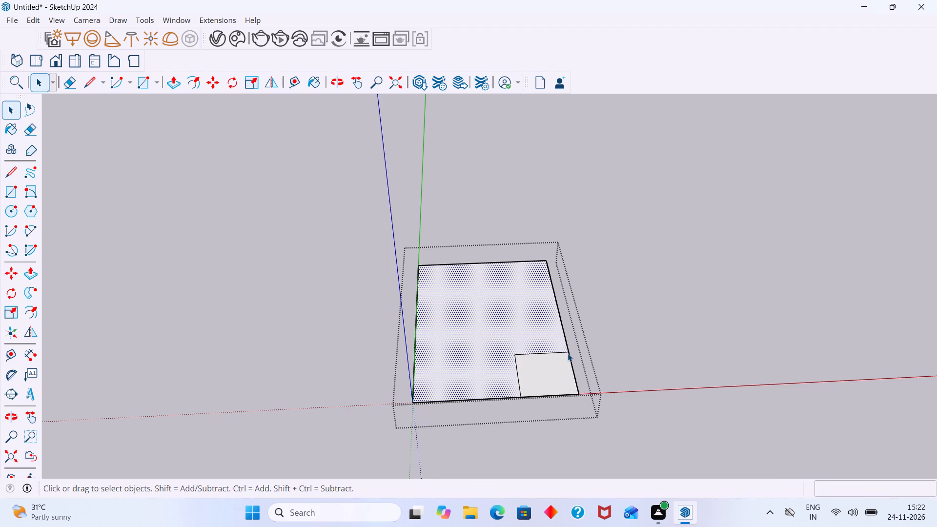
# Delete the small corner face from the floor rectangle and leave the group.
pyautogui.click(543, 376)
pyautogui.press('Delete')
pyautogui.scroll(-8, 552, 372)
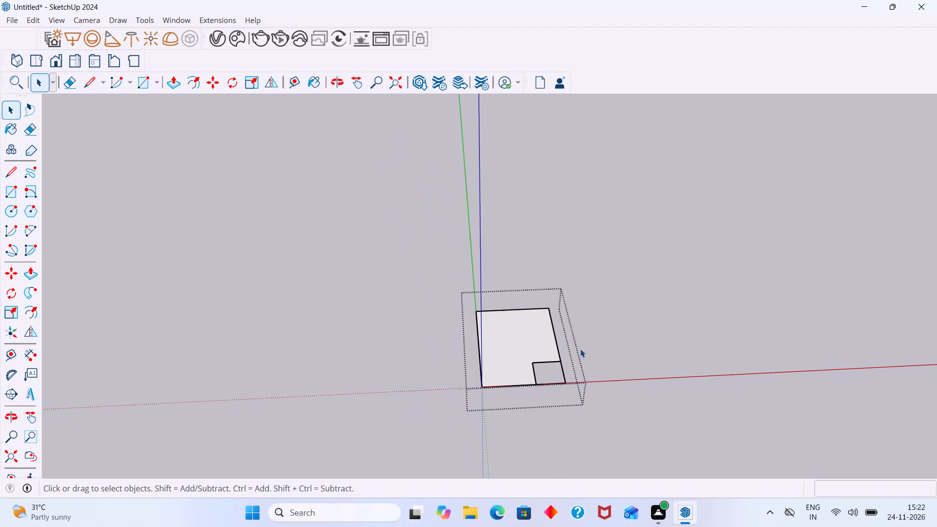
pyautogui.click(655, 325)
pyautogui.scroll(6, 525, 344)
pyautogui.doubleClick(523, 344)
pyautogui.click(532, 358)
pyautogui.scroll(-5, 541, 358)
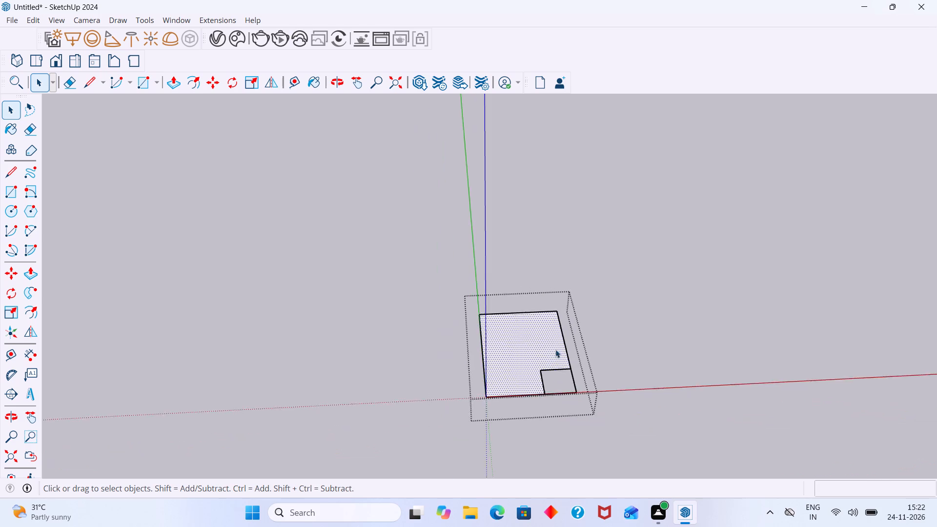
# Move the reference image about 2454' along the red axis toward the origin, placing it just beside the base plan.
pyautogui.scroll(-20, 555, 349)
pyautogui.scroll(-20, 555, 349)
pyautogui.scroll(-1, 555, 349)
pyautogui.keyDown('shift'); pyautogui.moveTo(691, 330); pyautogui.dragTo(441, 331, button='middle'); pyautogui.keyUp('shift')
pyautogui.scroll(-4, 478, 324)
pyautogui.scroll(5, 713, 305)
pyautogui.click(713, 304)
pyautogui.click(698, 317)
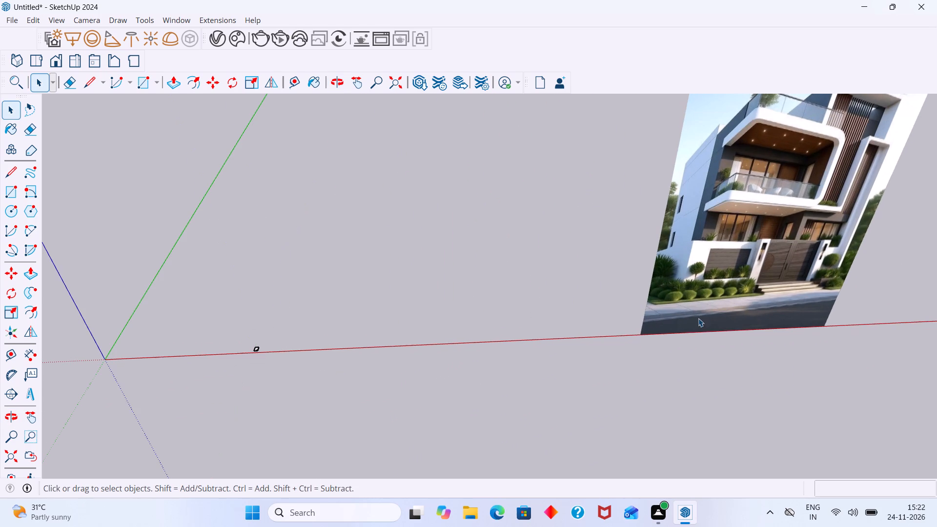
pyautogui.click(694, 336)
pyautogui.click(693, 322)
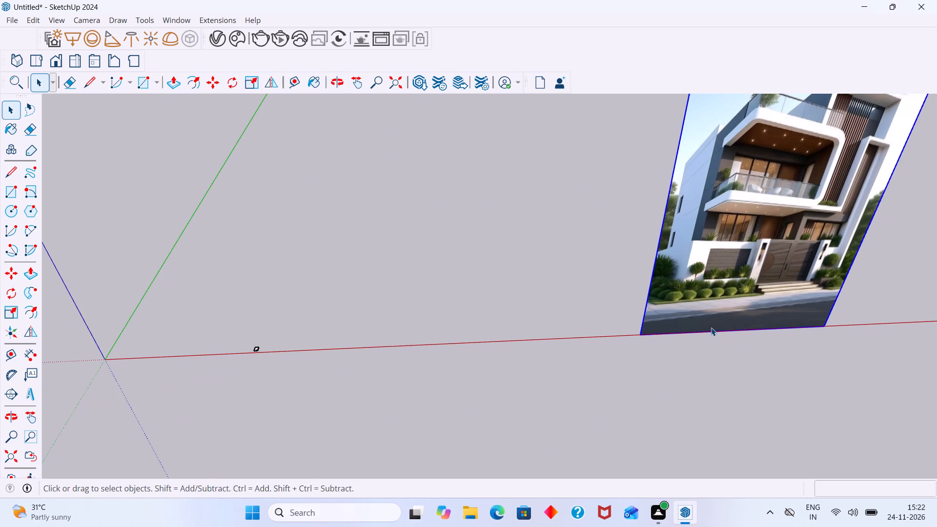
pyautogui.press('m')
pyautogui.click(639, 333)
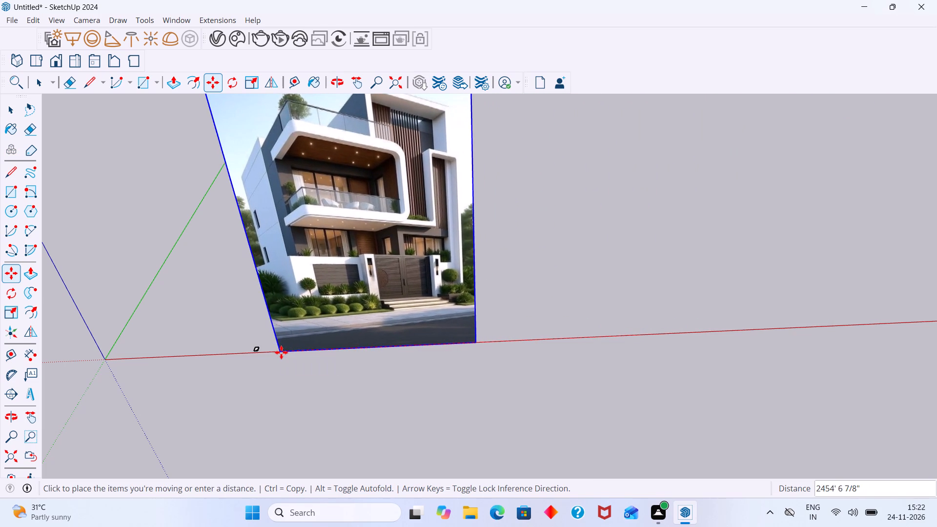
pyautogui.click(281, 352)
pyautogui.keyDown('shift'); pyautogui.moveTo(315, 379); pyautogui.dragTo(565, 388, button='middle'); pyautogui.keyUp('shift')
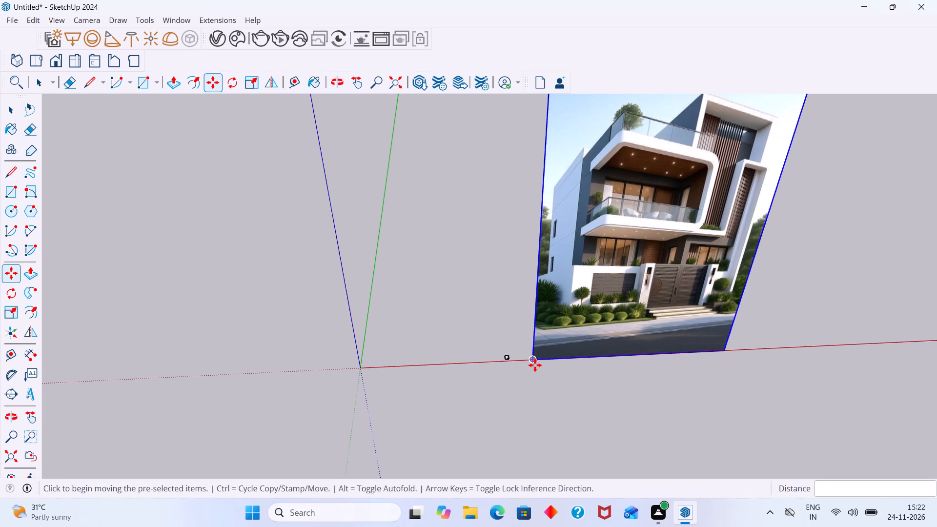
pyautogui.press('space')
pyautogui.click(497, 324)
# Examine the size of the reference image next to the base plan.
pyautogui.scroll(16, 498, 354)
pyautogui.scroll(-4, 524, 366)
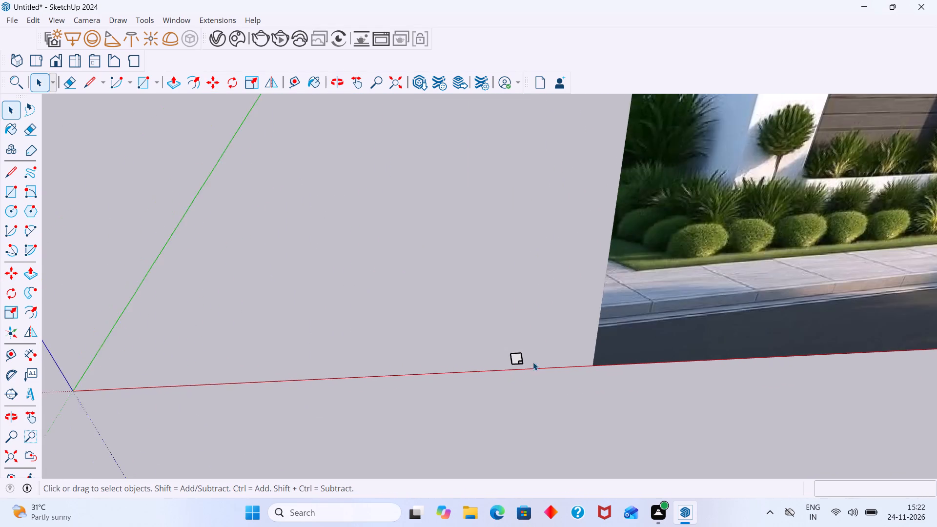
pyautogui.scroll(-14, 533, 362)
pyautogui.keyDown('shift'); pyautogui.moveTo(570, 365); pyautogui.dragTo(542, 372, button='middle'); pyautogui.keyUp('shift')
pyautogui.scroll(-2, 548, 367)
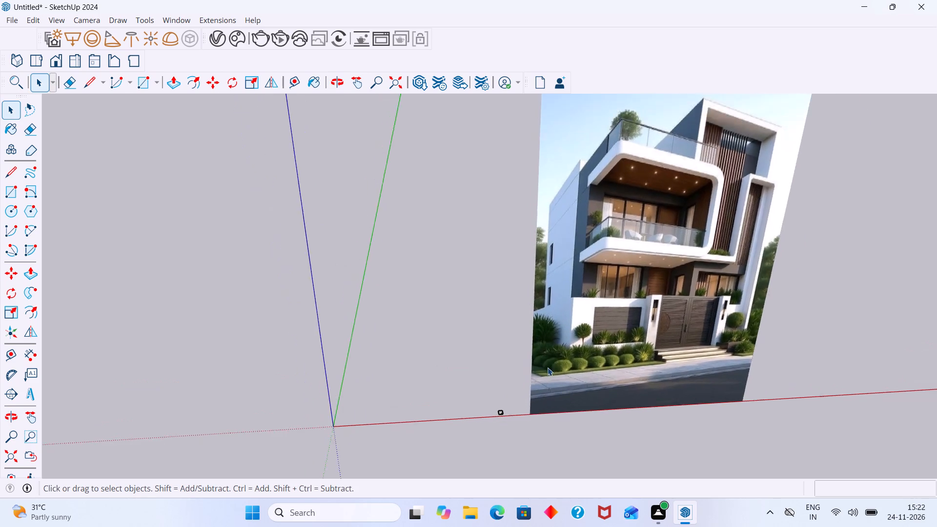
pyautogui.scroll(-6, 548, 367)
pyautogui.scroll(3, 569, 356)
pyautogui.scroll(10, 503, 400)
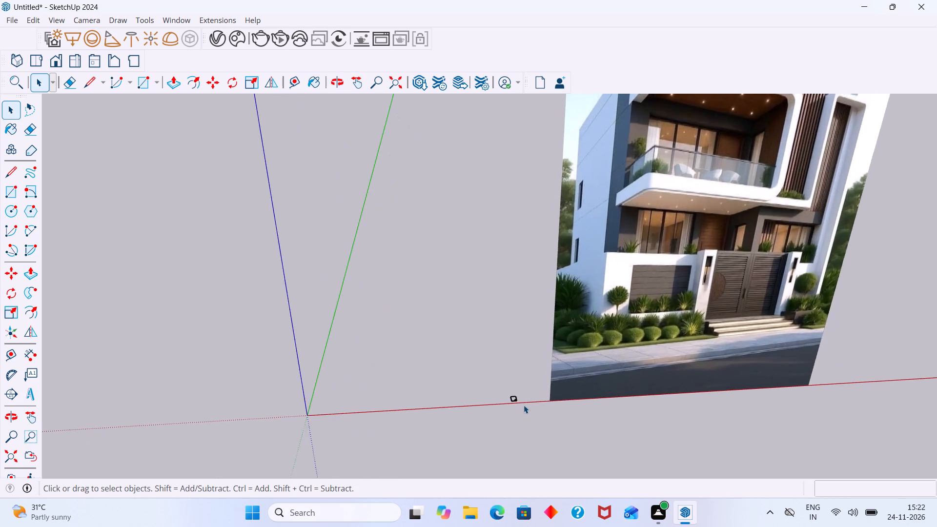
pyautogui.scroll(7, 524, 405)
pyautogui.keyDown('shift'); pyautogui.moveTo(537, 391); pyautogui.dragTo(460, 395, button='middle'); pyautogui.keyUp('shift')
pyautogui.scroll(-12, 469, 394)
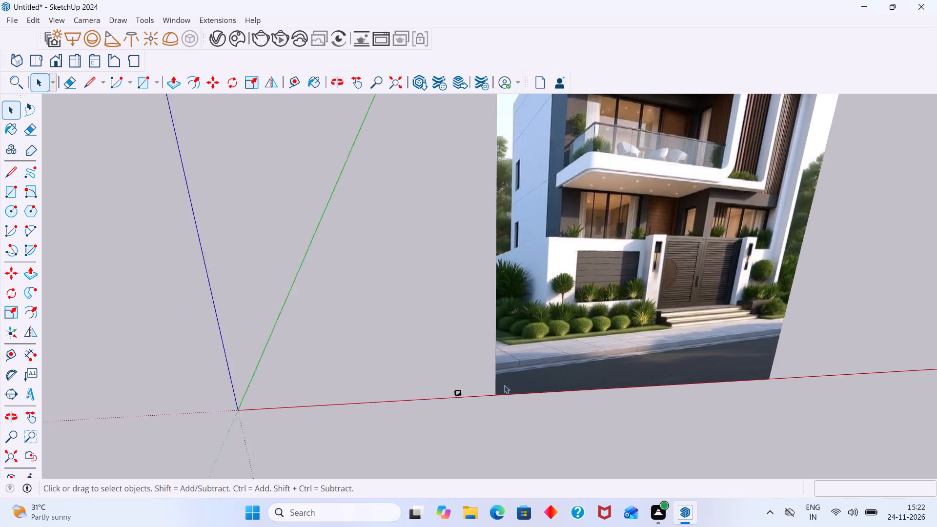
pyautogui.scroll(-6, 504, 385)
# Scale the reference image down to about 0.44 of its height and 0.41 of its width.
pyautogui.click(567, 346)
pyautogui.press('s')
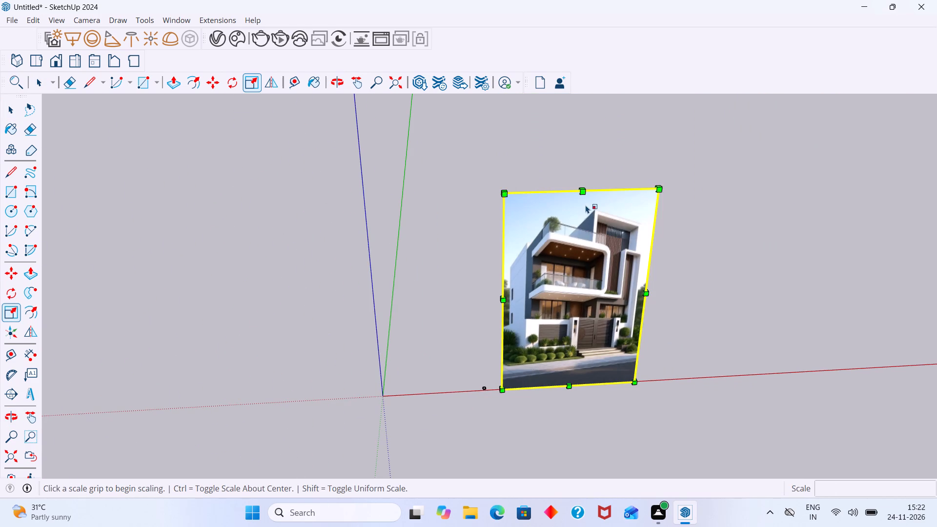
pyautogui.click(585, 190)
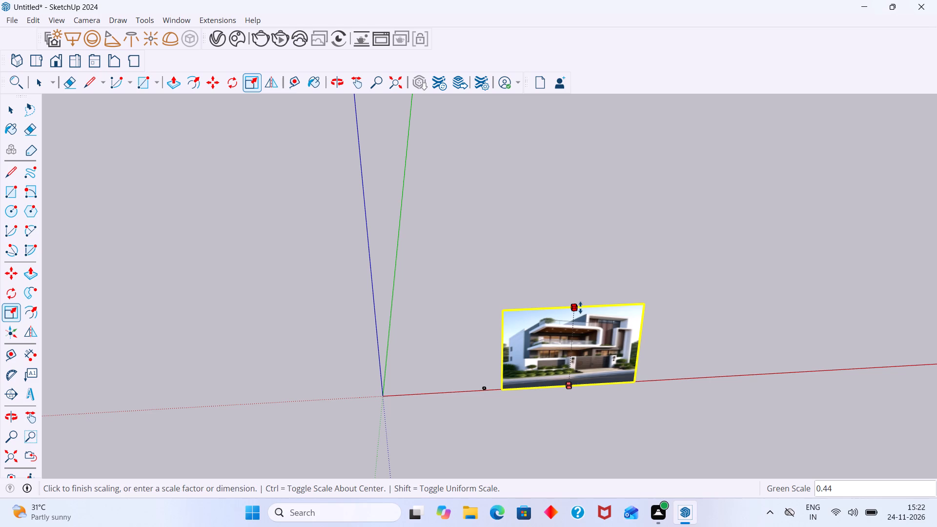
pyautogui.click(580, 307)
pyautogui.click(640, 343)
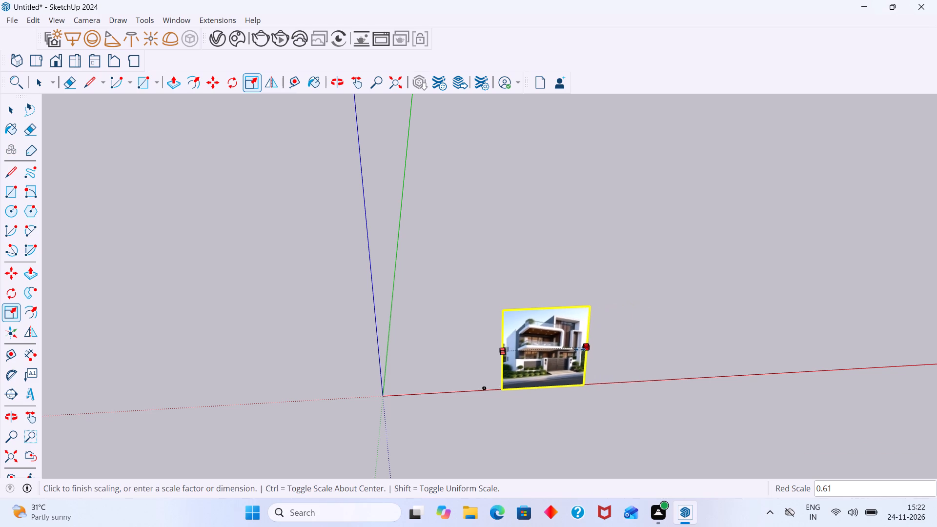
pyautogui.click(559, 352)
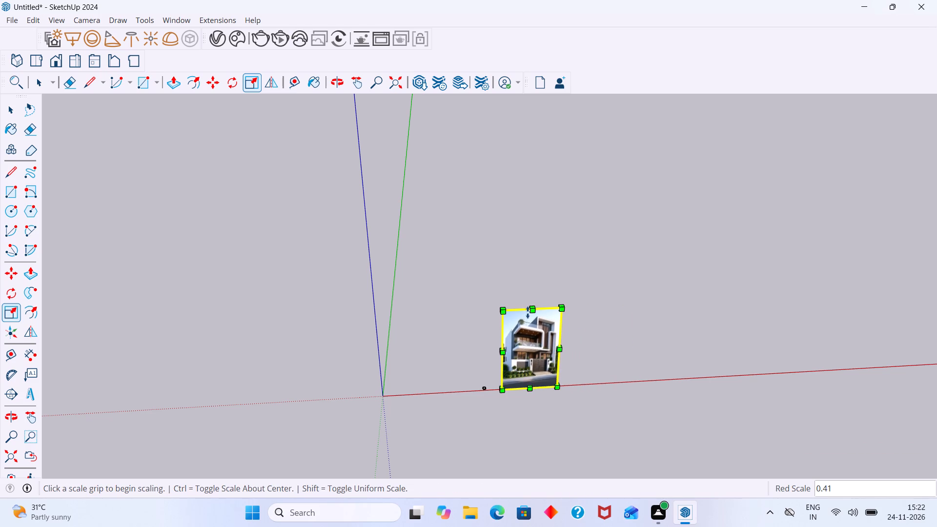
# Scale the reference image down again, by about 0.64 in height and 0.57 in width.
pyautogui.click(531, 307)
pyautogui.click(525, 340)
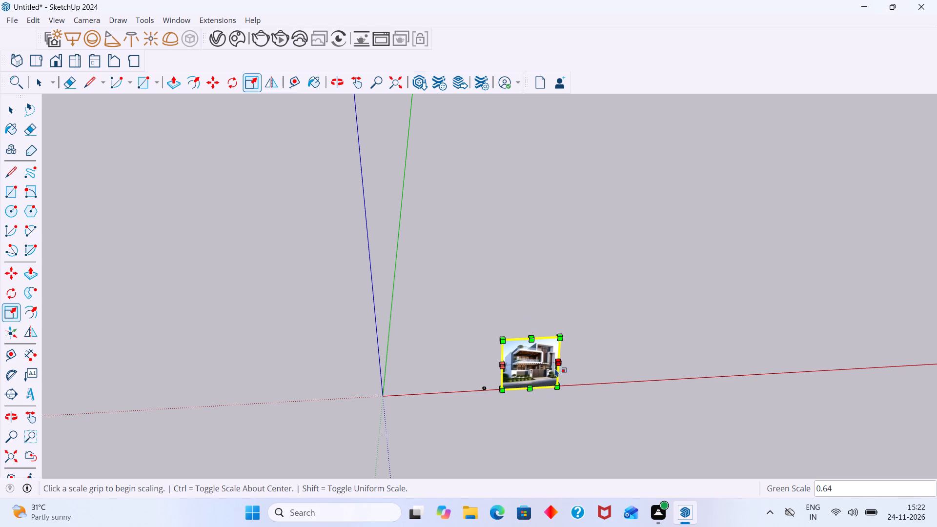
pyautogui.click(558, 364)
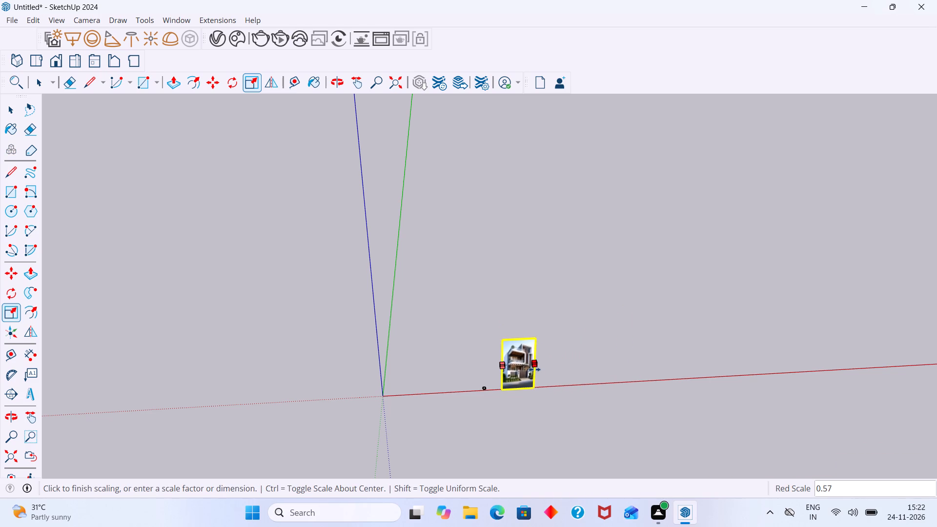
pyautogui.click(534, 369)
pyautogui.press('space')
pyautogui.click(588, 348)
# Reopen the base plan group and erase the two inner lines that form the corner notch.
pyautogui.scroll(11, 511, 374)
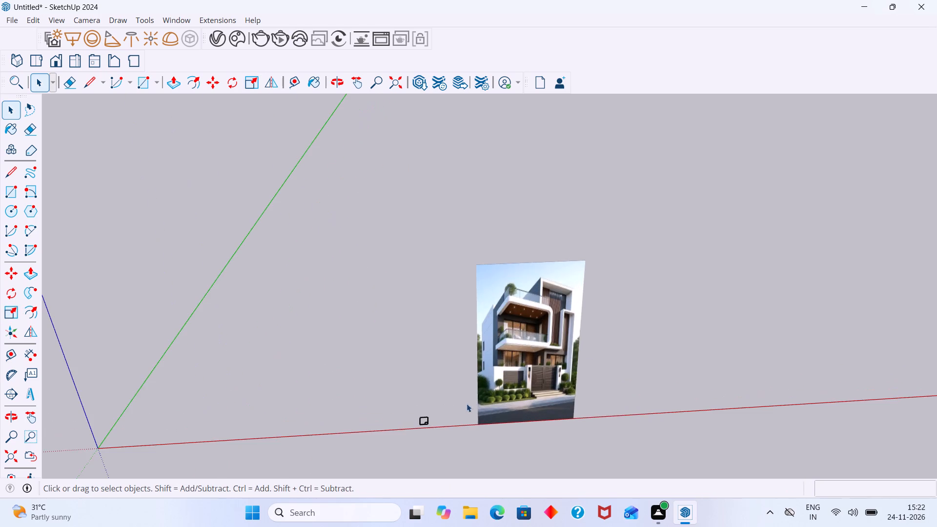
pyautogui.scroll(7, 423, 424)
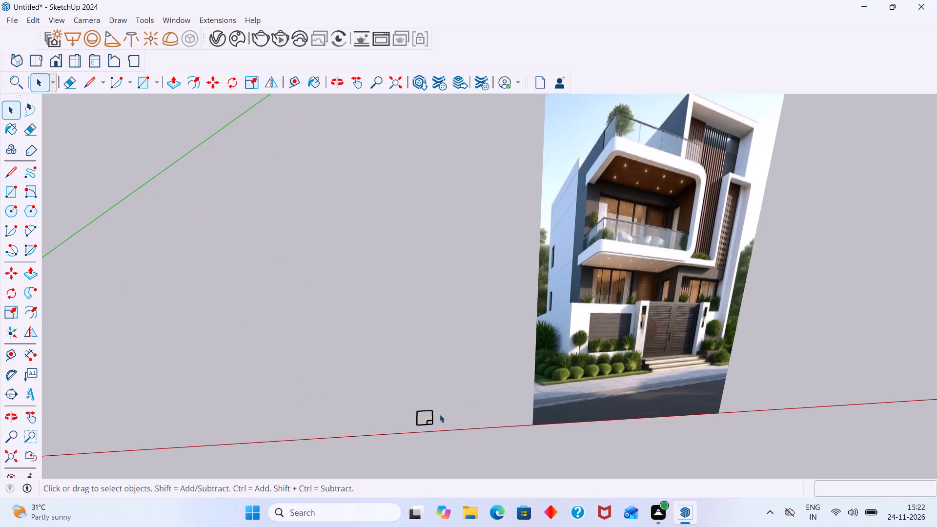
pyautogui.scroll(4, 431, 416)
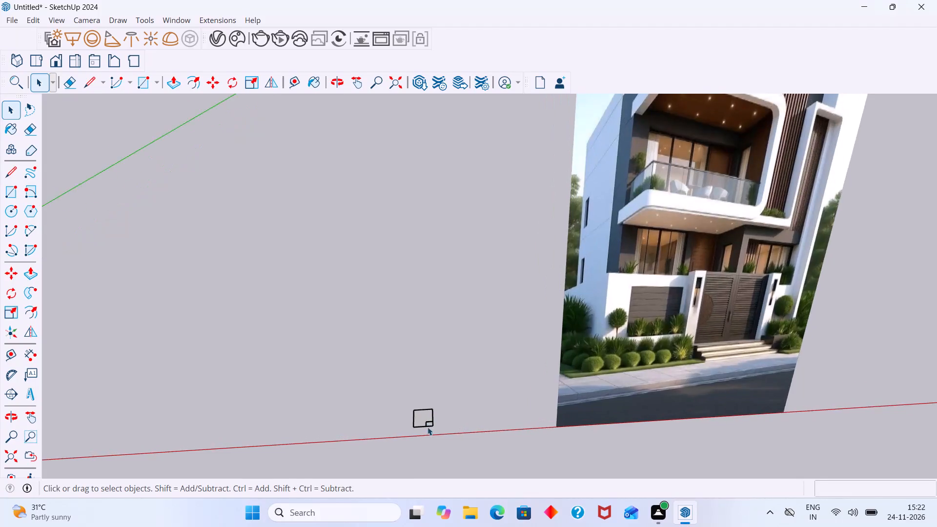
pyautogui.scroll(19, 428, 427)
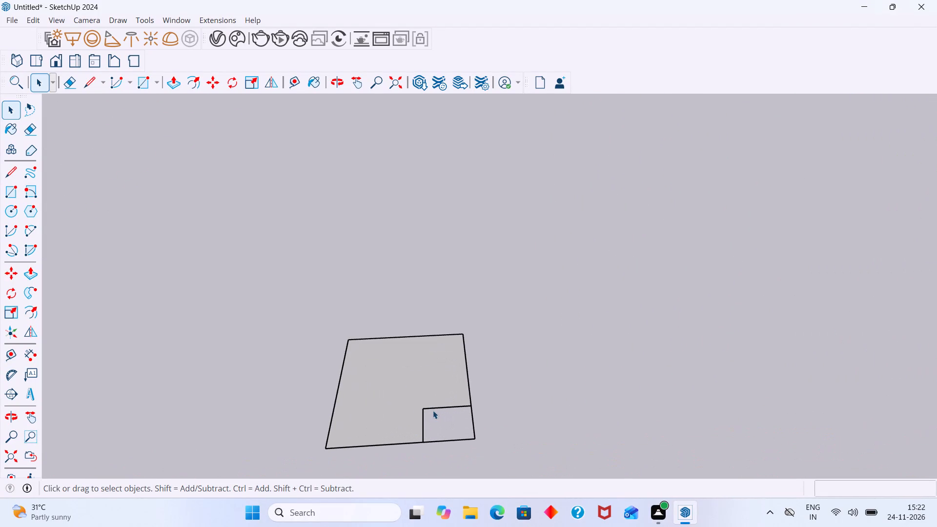
pyautogui.click(433, 410)
pyautogui.doubleClick(434, 409)
pyautogui.click(439, 406)
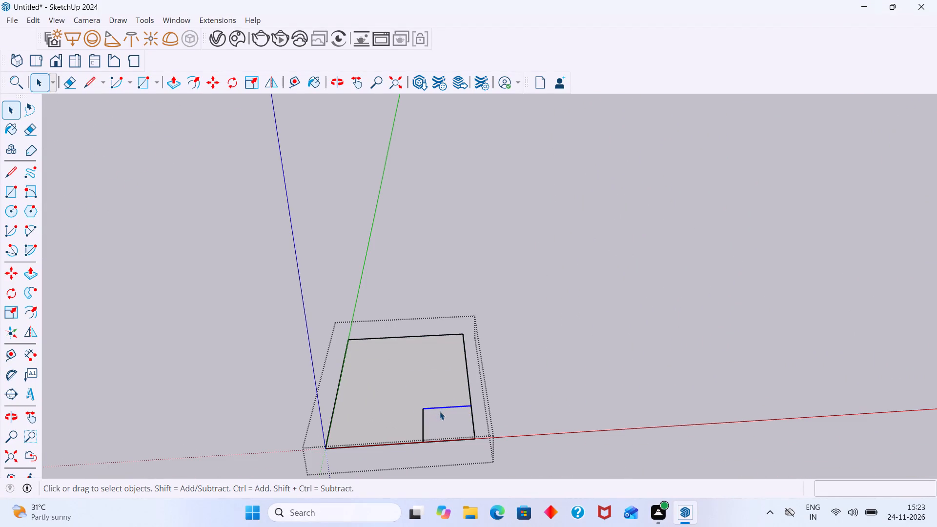
pyautogui.press('e')
pyautogui.moveTo(439, 415); pyautogui.dragTo(428, 386)
pyautogui.moveTo(445, 416); pyautogui.dragTo(381, 432)
pyautogui.press('space')
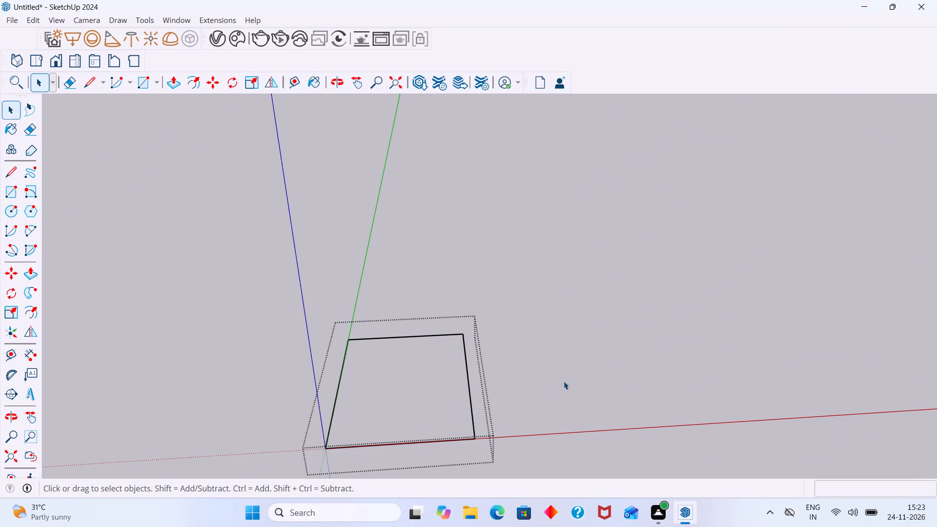
# Draw a rectangle corner to corner over the base plan's outline to fill it with a face.
pyautogui.click(574, 376)
pyautogui.doubleClick(377, 415)
pyautogui.doubleClick(393, 413)
pyautogui.scroll(-8, 435, 411)
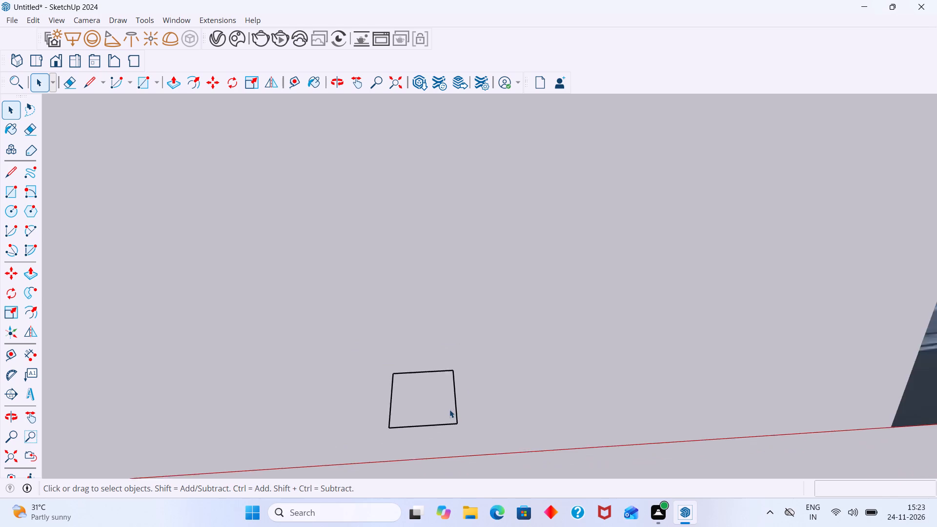
pyautogui.scroll(-3, 449, 409)
pyautogui.click(433, 408)
pyautogui.moveTo(449, 398); pyautogui.dragTo(420, 361, button='middle')
pyautogui.scroll(-12, 422, 372)
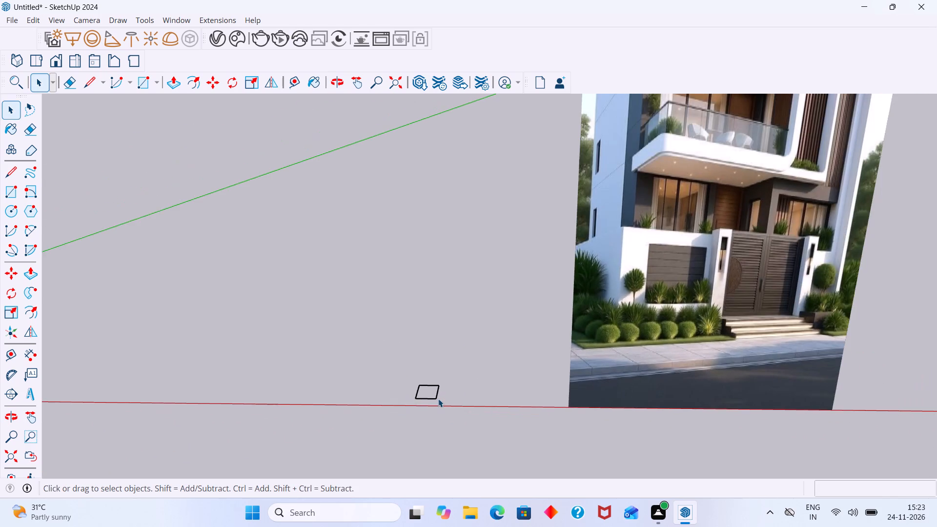
pyautogui.scroll(1, 437, 400)
pyautogui.moveTo(438, 400); pyautogui.dragTo(463, 446, button='middle')
pyautogui.scroll(1, 463, 446)
pyautogui.press('r')
pyautogui.scroll(11, 418, 370)
pyautogui.click(416, 371)
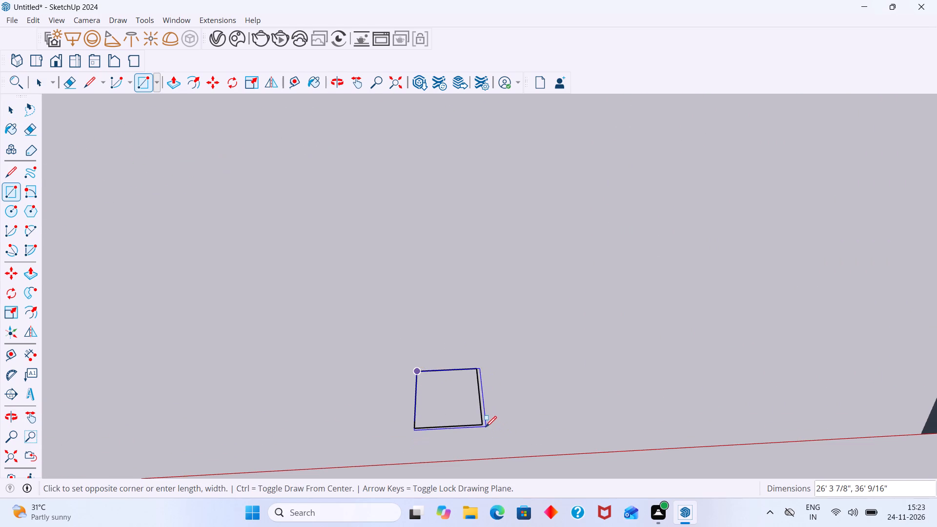
pyautogui.click(482, 425)
pyautogui.press('space')
pyautogui.doubleClick(464, 416)
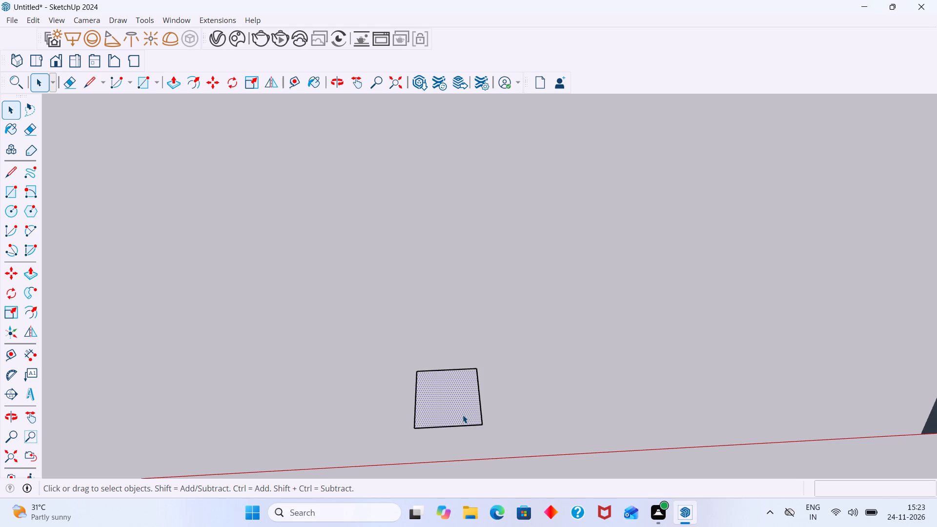
# Divide the base face with a 25' line across its full width and a perpendicular line about 12' long to the front edge.
pyautogui.scroll(-5, 472, 421)
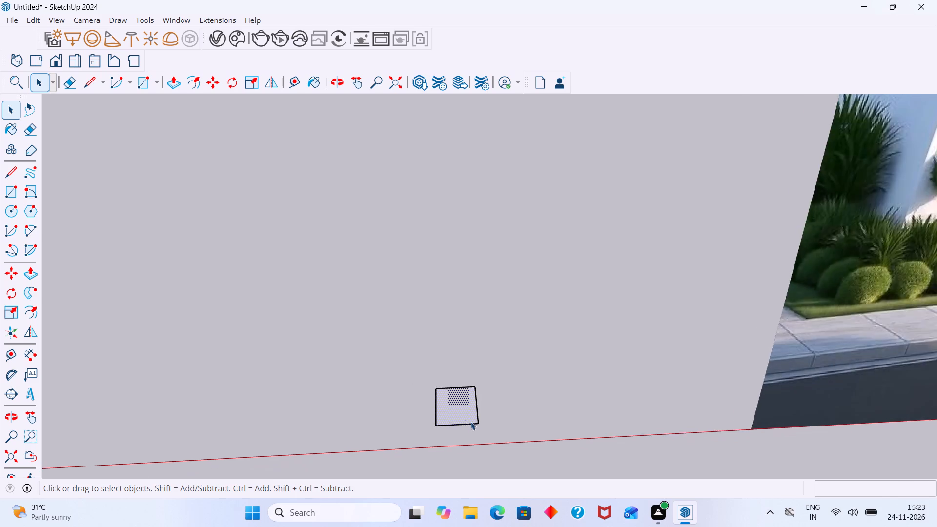
pyautogui.scroll(-12, 471, 422)
pyautogui.scroll(2, 455, 417)
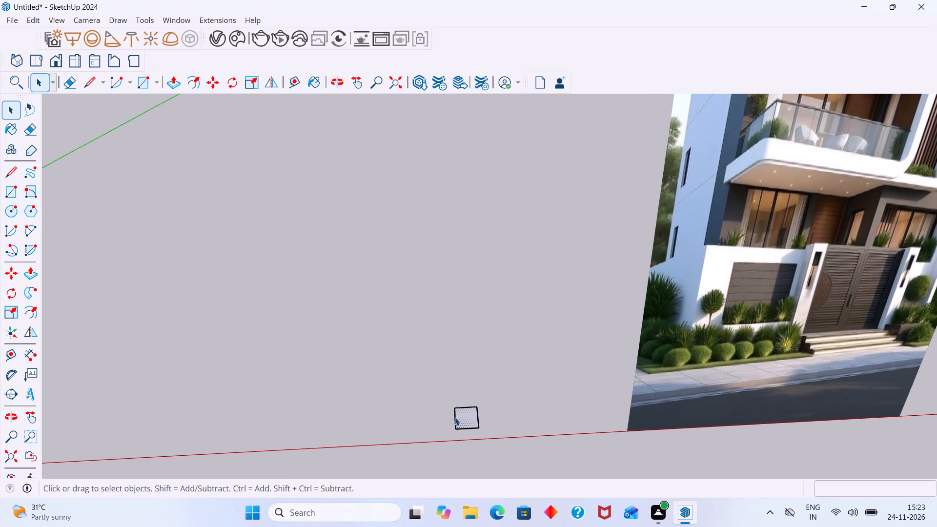
pyautogui.moveTo(465, 419); pyautogui.dragTo(468, 443, button='middle')
pyautogui.scroll(4, 466, 425)
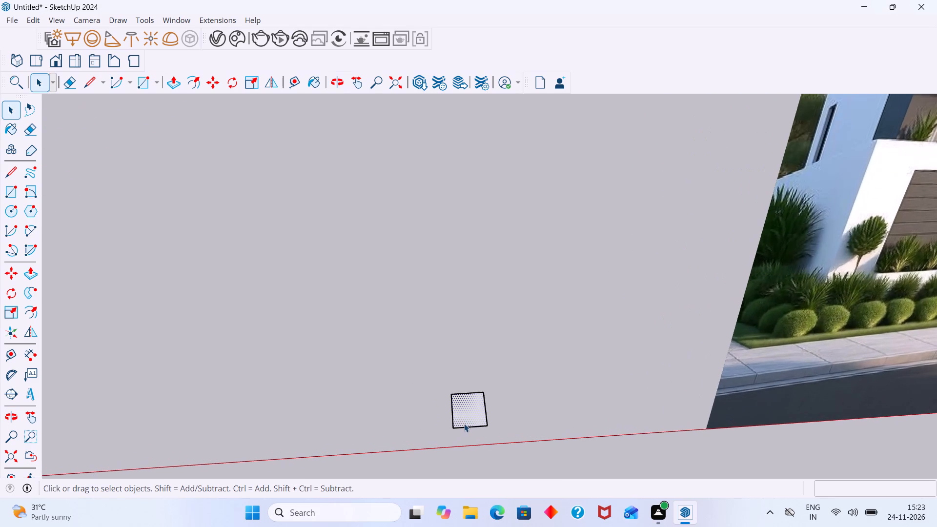
pyautogui.press('l')
pyautogui.scroll(10, 458, 406)
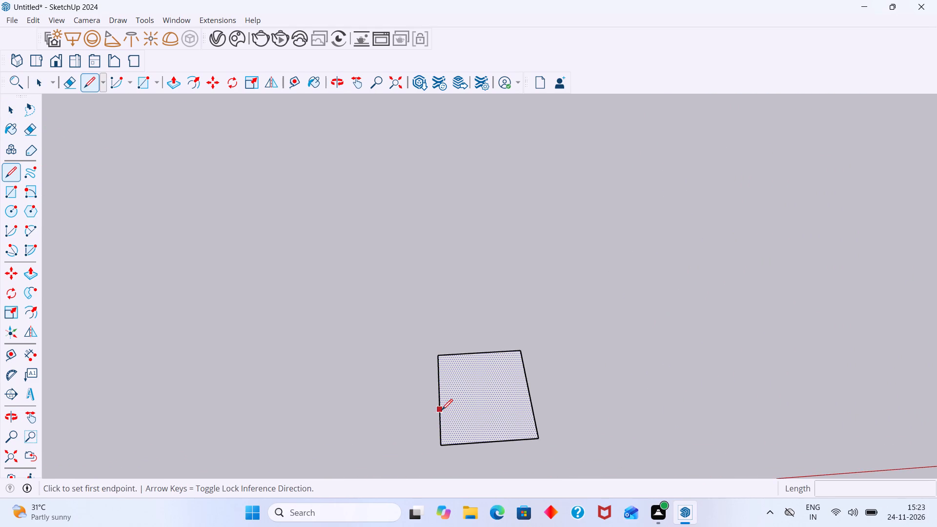
pyautogui.click(442, 411)
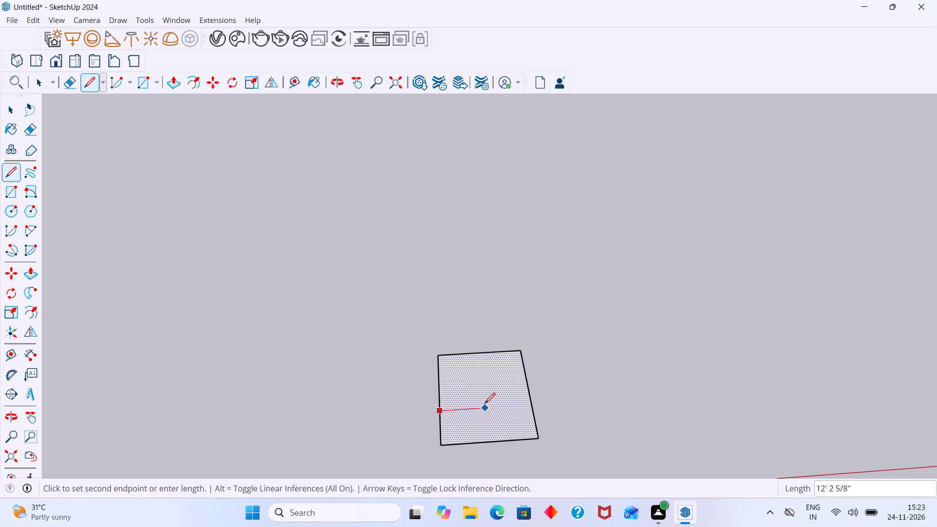
pyautogui.click(529, 404)
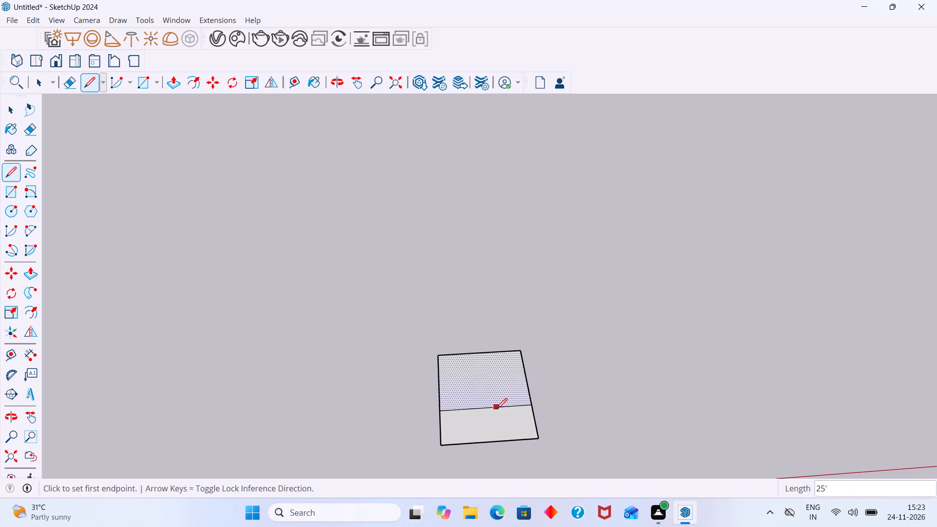
pyautogui.click(496, 408)
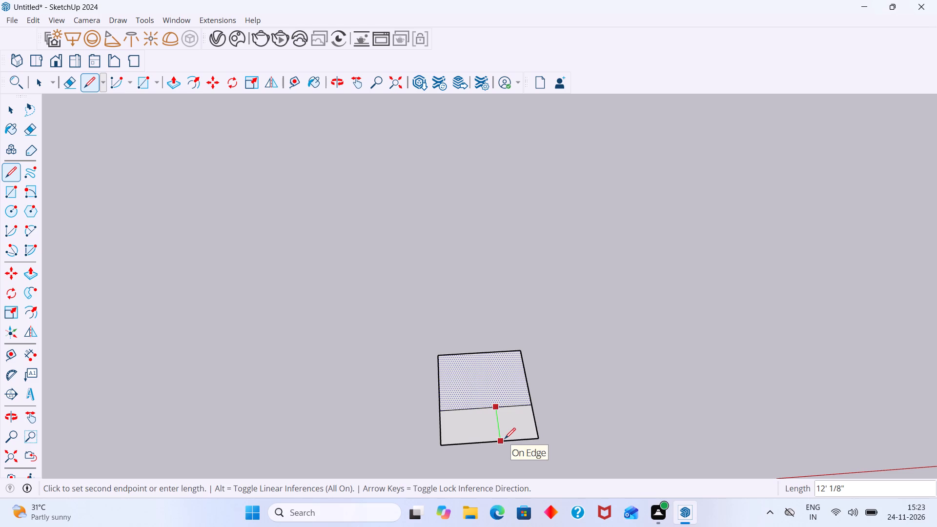
pyautogui.click(505, 439)
pyautogui.press('space')
# Delete the wider of the two front faces to open a corner notch in the base plan.
pyautogui.click(519, 428)
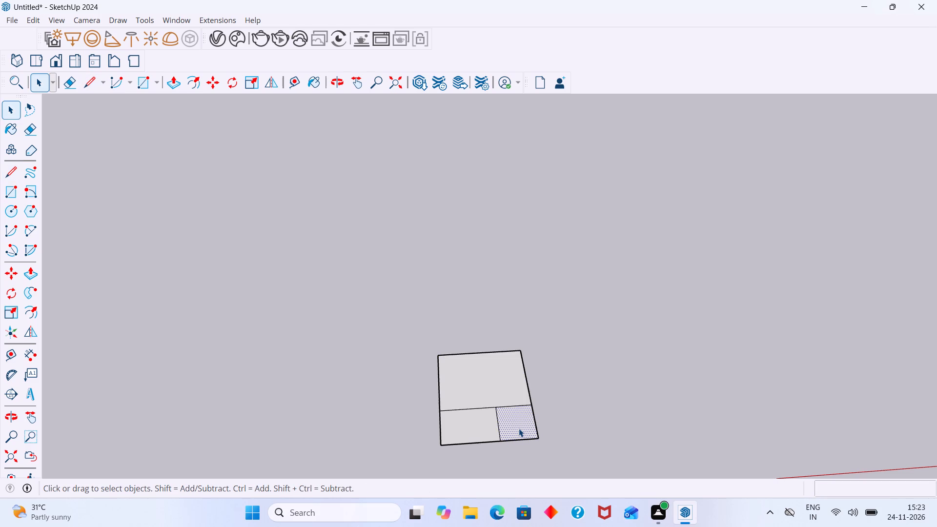
pyautogui.scroll(-7, 525, 419)
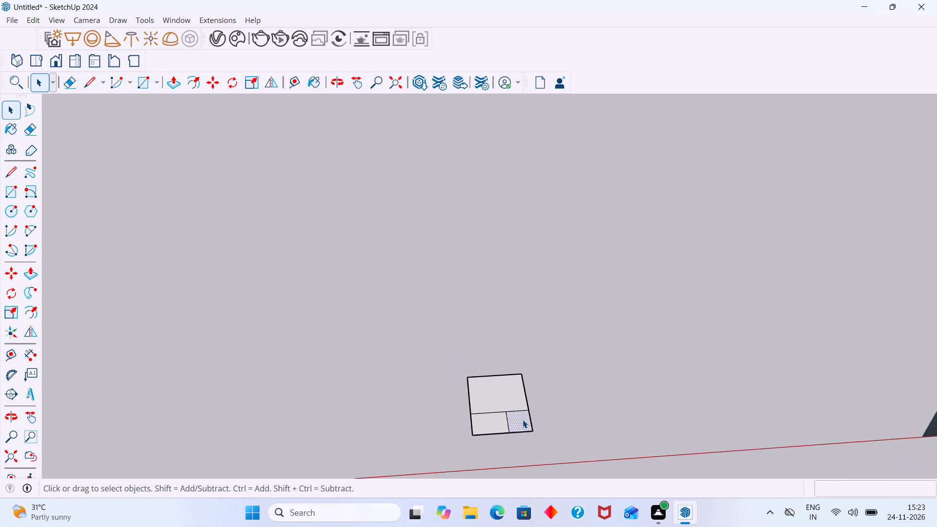
pyautogui.scroll(-4, 523, 420)
pyautogui.scroll(3, 495, 414)
pyautogui.click(504, 418)
pyautogui.click(509, 423)
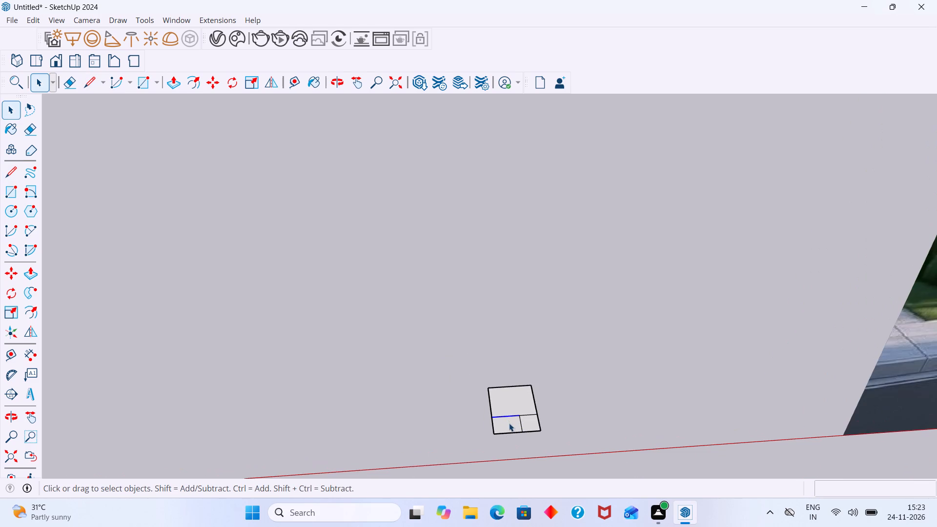
pyautogui.press('Delete')
# Erase the remaining dividing line between the rear face and the narrow front face to merge them into one L shape.
pyautogui.scroll(-3, 517, 425)
pyautogui.scroll(6, 517, 426)
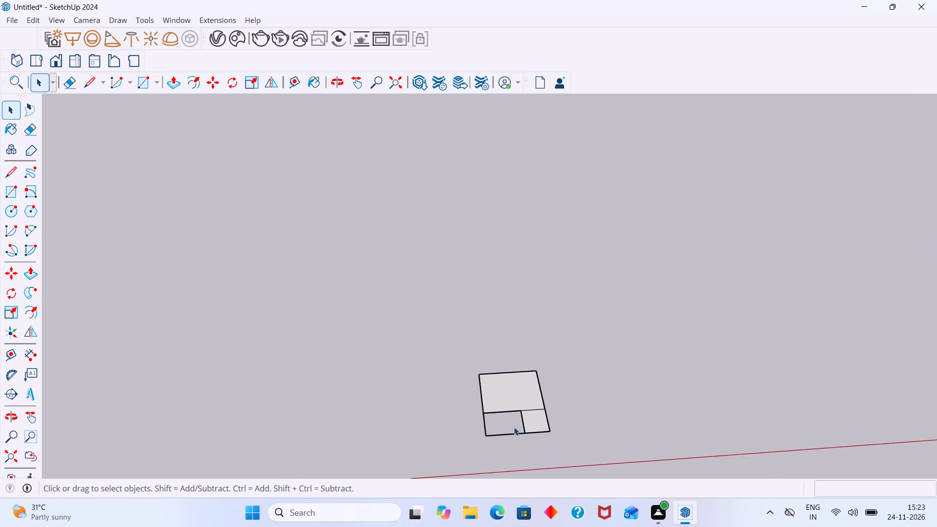
pyautogui.scroll(-17, 514, 425)
pyautogui.moveTo(555, 425); pyautogui.dragTo(559, 419, button='middle')
pyautogui.scroll(3, 529, 417)
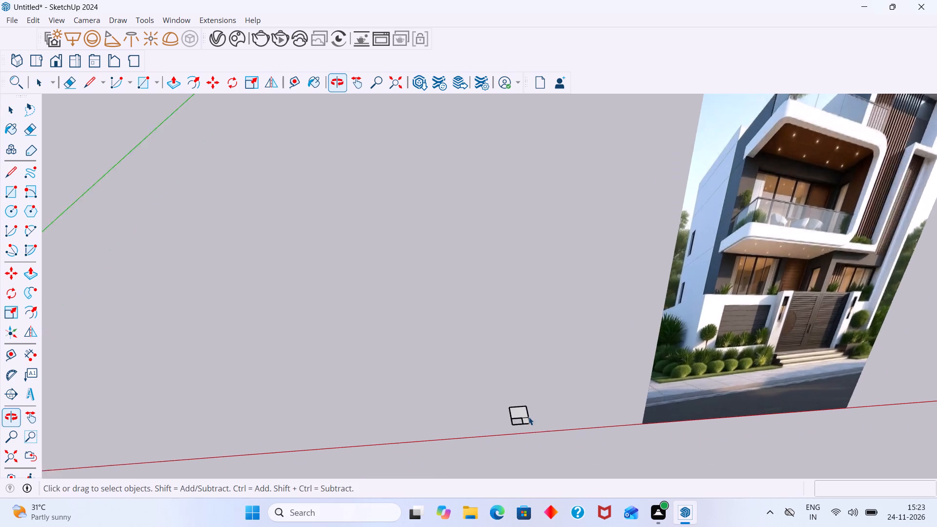
pyautogui.scroll(1, 529, 417)
pyautogui.scroll(-3, 529, 416)
pyautogui.scroll(4, 530, 423)
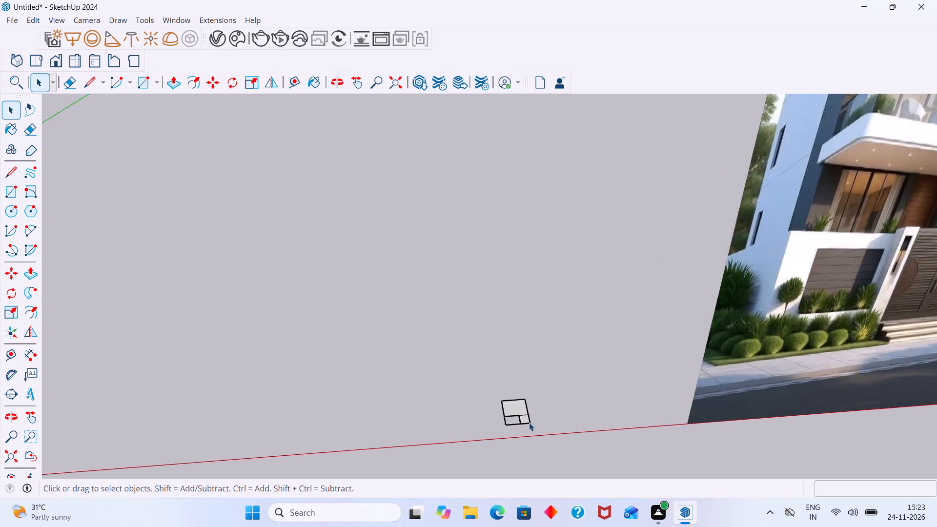
pyautogui.scroll(19, 529, 423)
pyautogui.click(519, 418)
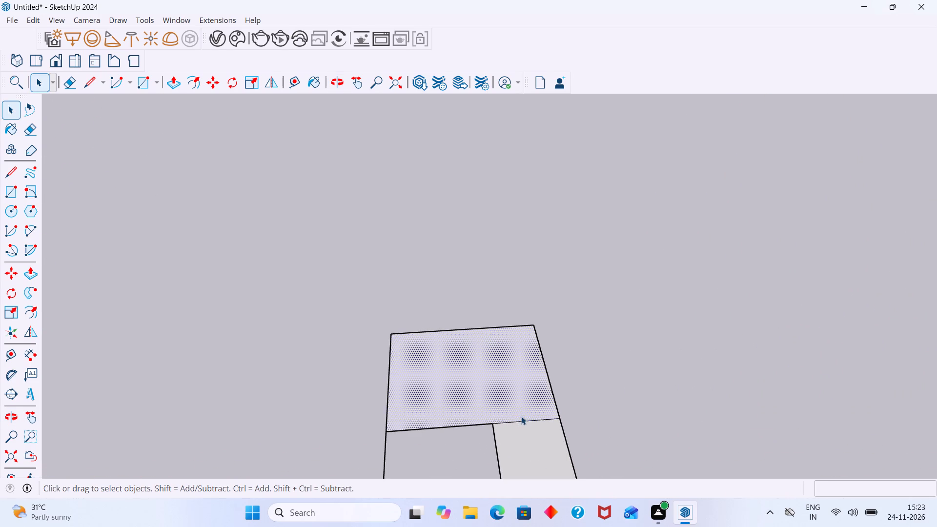
pyautogui.doubleClick(523, 421)
pyautogui.press('Delete')
# Offset the outline of the L-shaped face inward by 9" for the wall thickness.
pyautogui.click(522, 423)
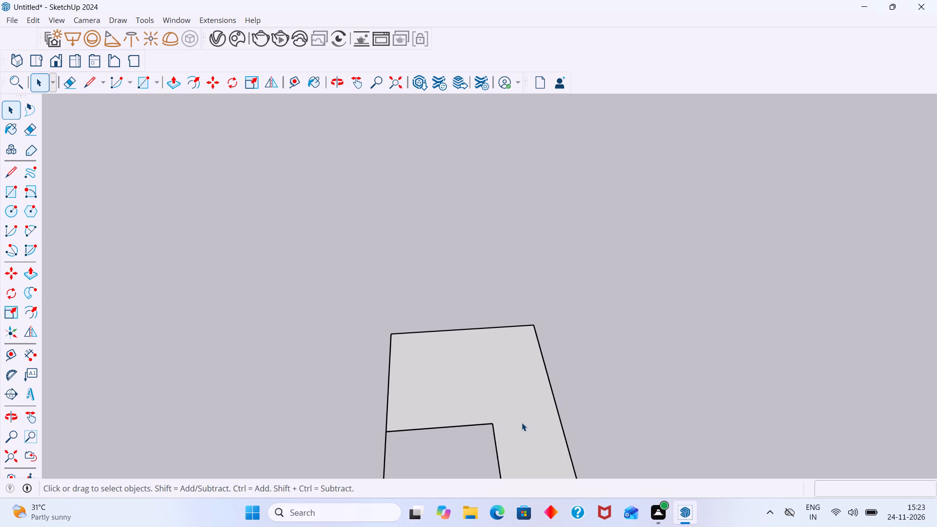
pyautogui.doubleClick(521, 423)
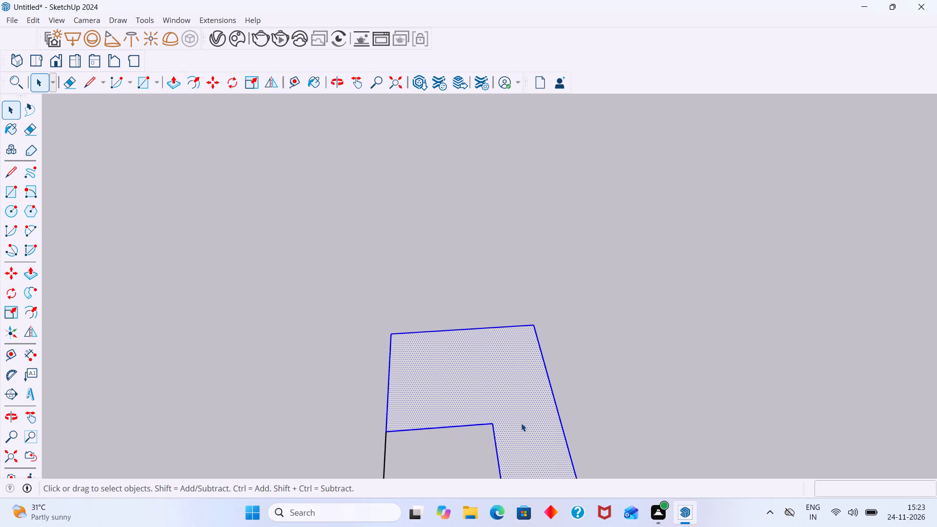
pyautogui.press('f')
pyautogui.click(395, 408)
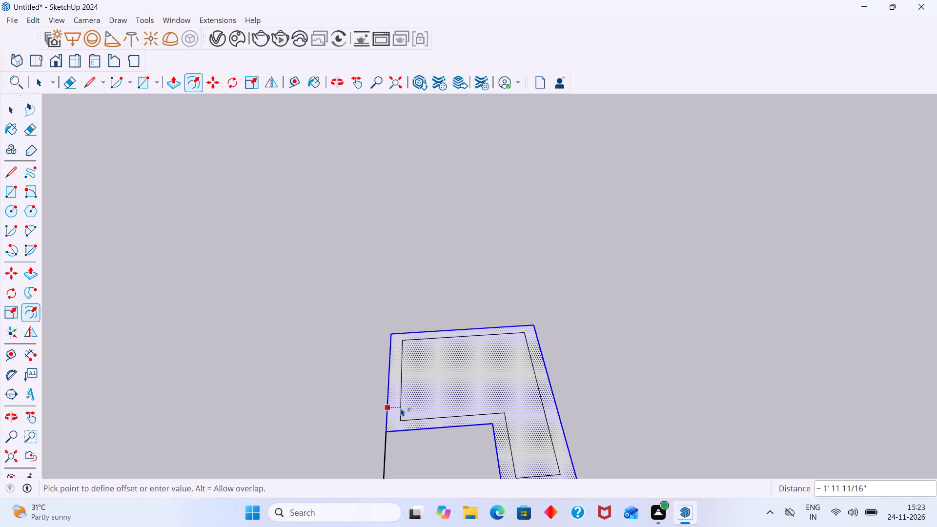
pyautogui.write('9"')
pyautogui.press('Return')
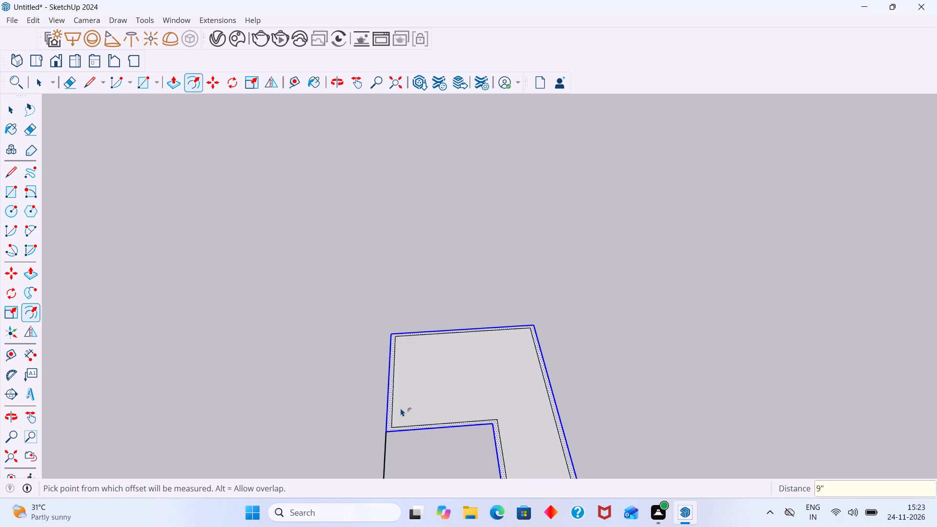
pyautogui.press('space')
pyautogui.click(612, 385)
# Delete the inner face of the L-shaped plan, keeping only the wall strip.
pyautogui.scroll(-12, 577, 419)
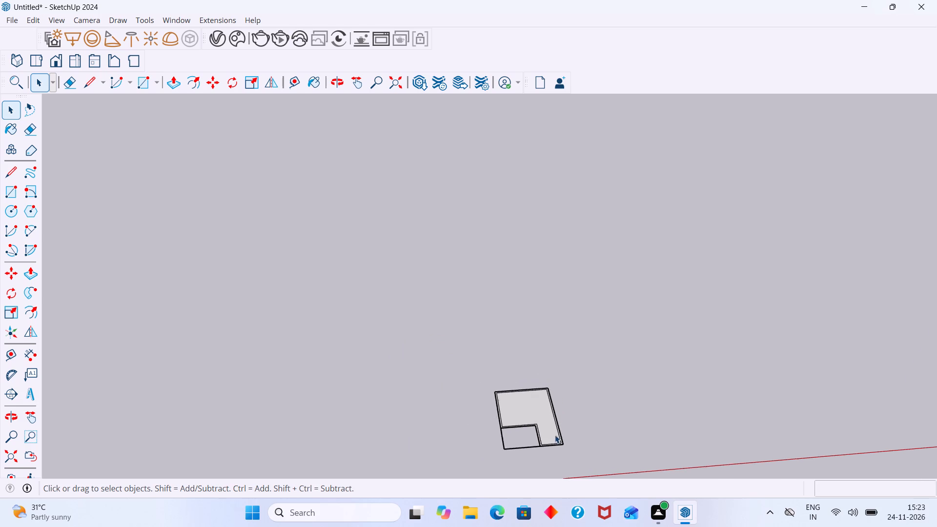
pyautogui.scroll(-16, 555, 435)
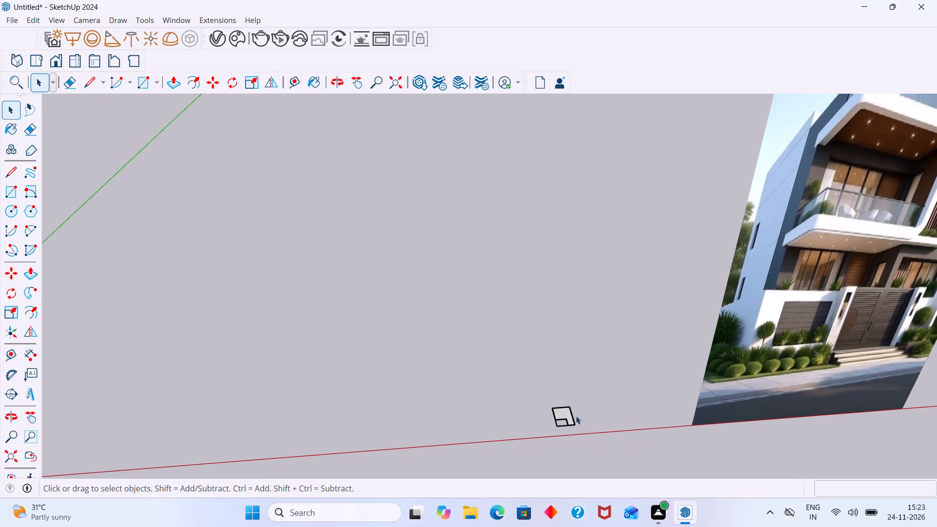
pyautogui.moveTo(573, 412); pyautogui.dragTo(567, 394, button='middle')
pyautogui.scroll(20, 565, 414)
pyautogui.scroll(1, 565, 414)
pyautogui.click(546, 421)
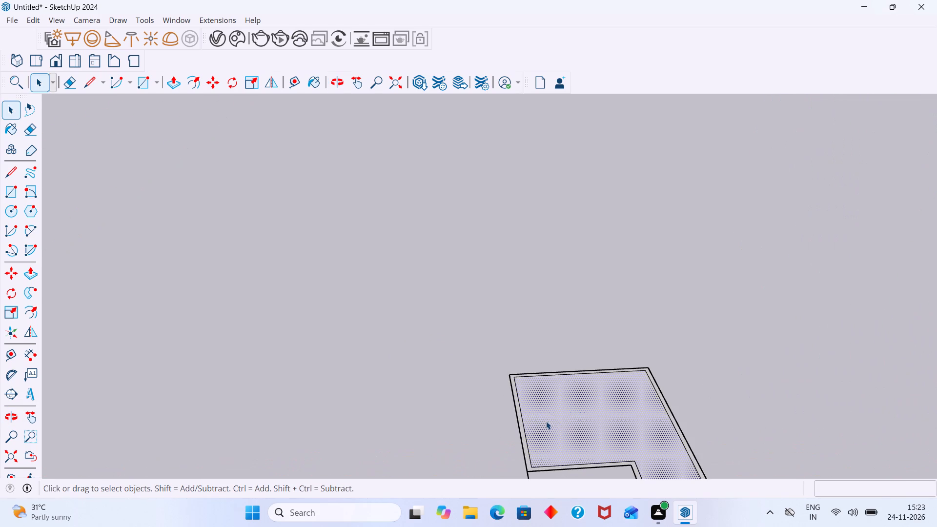
pyautogui.press('Delete')
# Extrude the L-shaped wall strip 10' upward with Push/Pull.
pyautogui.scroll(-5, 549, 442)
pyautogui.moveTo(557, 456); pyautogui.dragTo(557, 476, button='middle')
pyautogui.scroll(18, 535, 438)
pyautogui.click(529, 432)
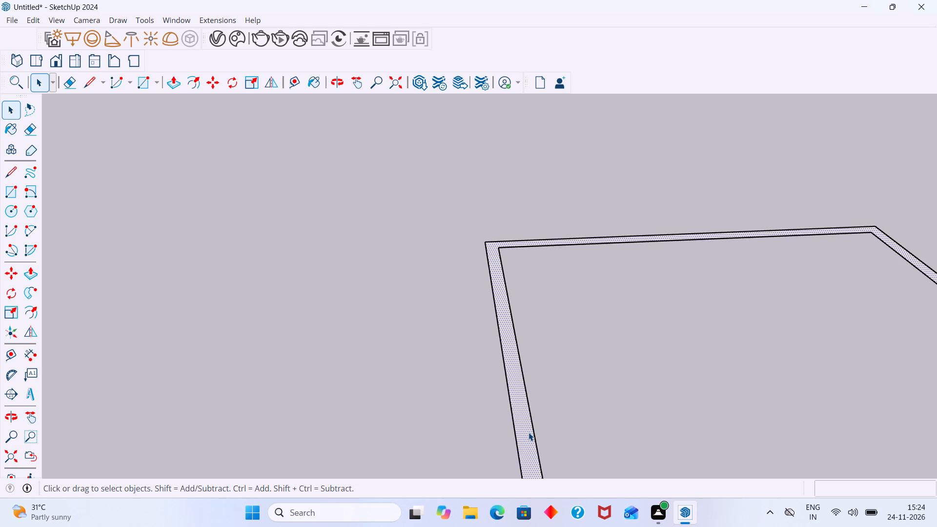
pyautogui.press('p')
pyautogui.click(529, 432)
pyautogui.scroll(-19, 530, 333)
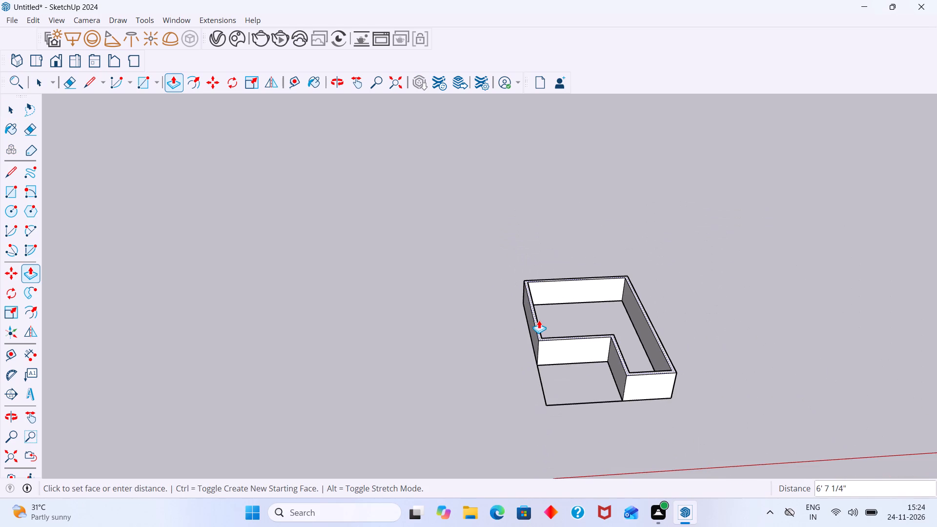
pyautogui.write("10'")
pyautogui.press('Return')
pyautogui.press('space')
# Examine the extruded walls from several angles and compare their size with the reference image.
pyautogui.moveTo(611, 336); pyautogui.dragTo(597, 307, button='middle')
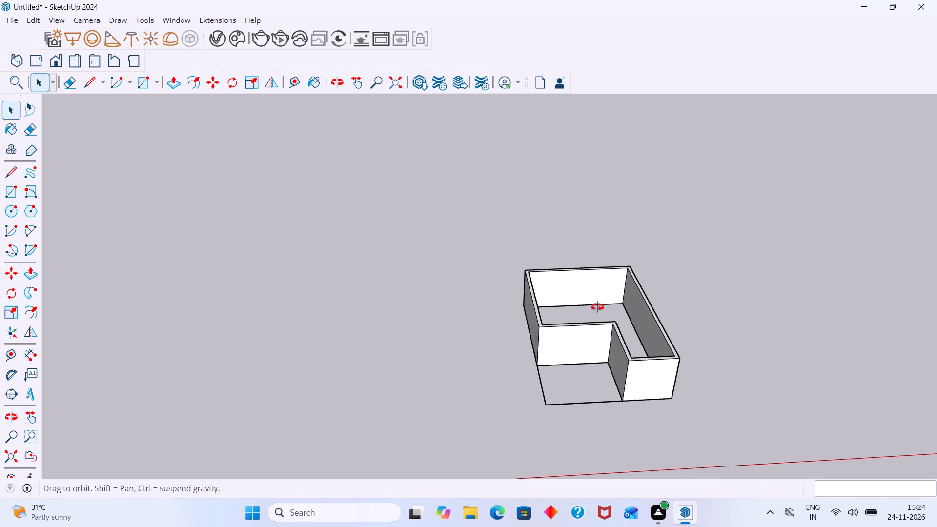
pyautogui.moveTo(597, 307); pyautogui.dragTo(571, 247, button='middle')
pyautogui.moveTo(618, 369); pyautogui.dragTo(630, 333, button='middle')
pyautogui.click(715, 308)
pyautogui.scroll(5, 668, 328)
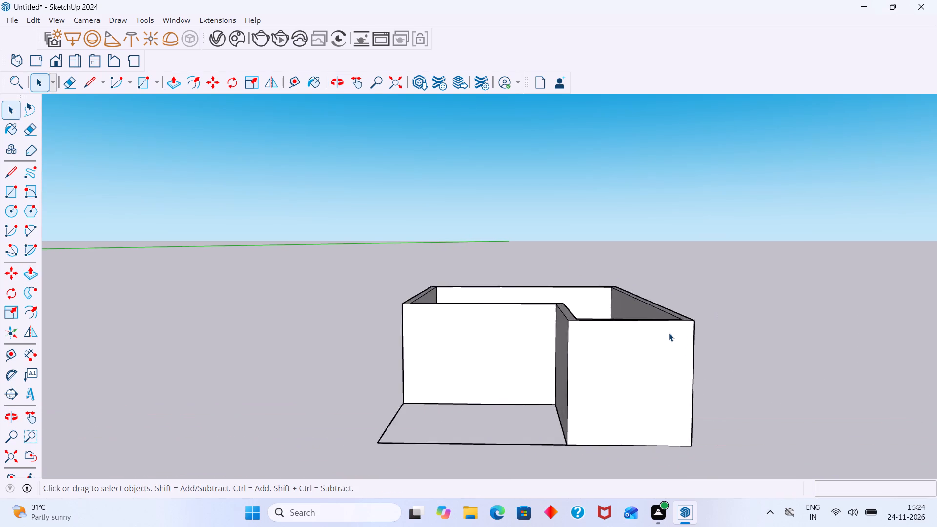
pyautogui.scroll(8, 669, 333)
pyautogui.scroll(-20, 656, 334)
pyautogui.moveTo(658, 342); pyautogui.dragTo(694, 428, button='middle')
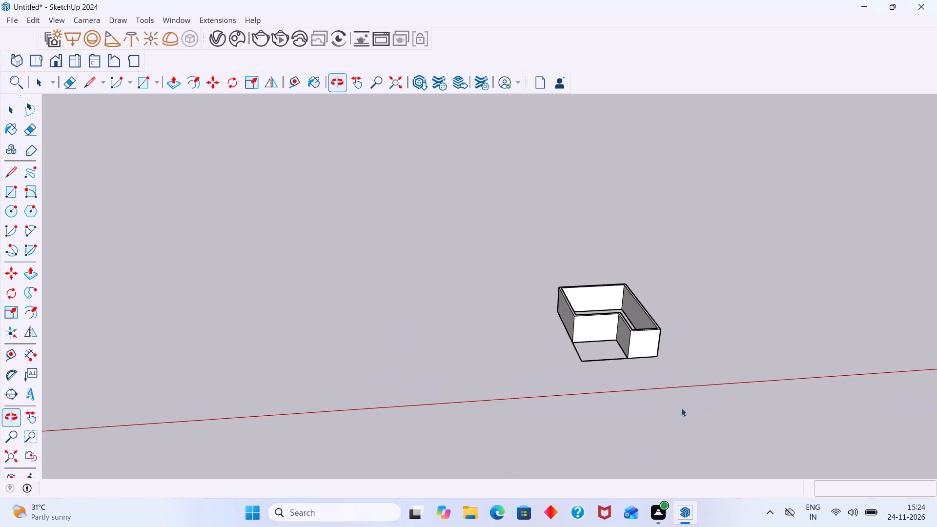
pyautogui.scroll(9, 635, 317)
pyautogui.moveTo(615, 311); pyautogui.dragTo(588, 242, button='middle')
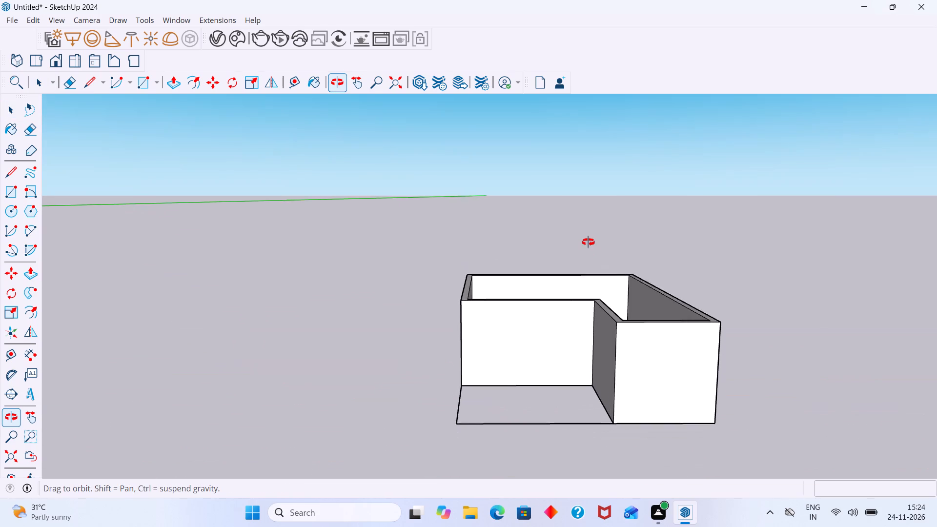
pyautogui.moveTo(588, 242); pyautogui.dragTo(566, 239, button='middle')
pyautogui.scroll(1, 566, 239)
pyautogui.scroll(-15, 570, 243)
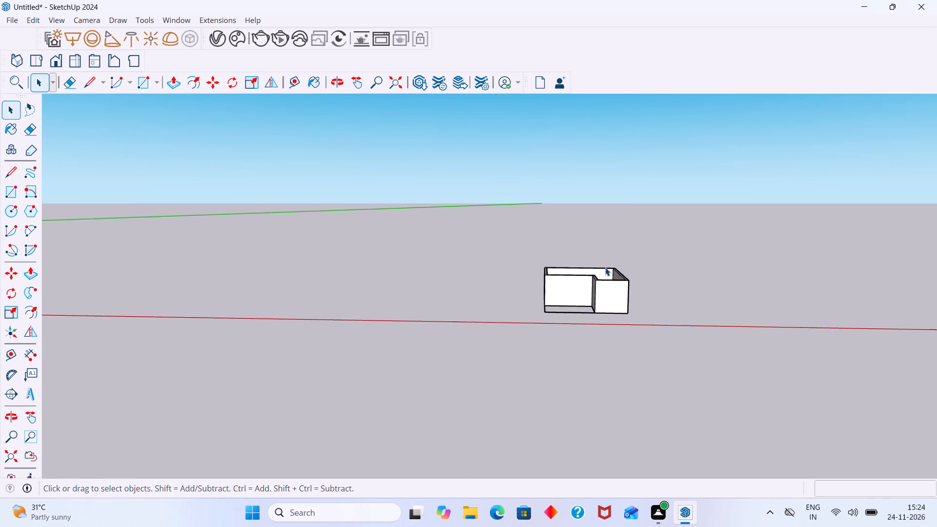
pyautogui.scroll(-2, 605, 267)
pyautogui.keyDown('shift'); pyautogui.moveTo(581, 271); pyautogui.dragTo(391, 364, button='middle'); pyautogui.keyUp('shift')
pyautogui.scroll(-11, 398, 358)
pyautogui.moveTo(457, 350); pyautogui.dragTo(499, 349, button='middle')
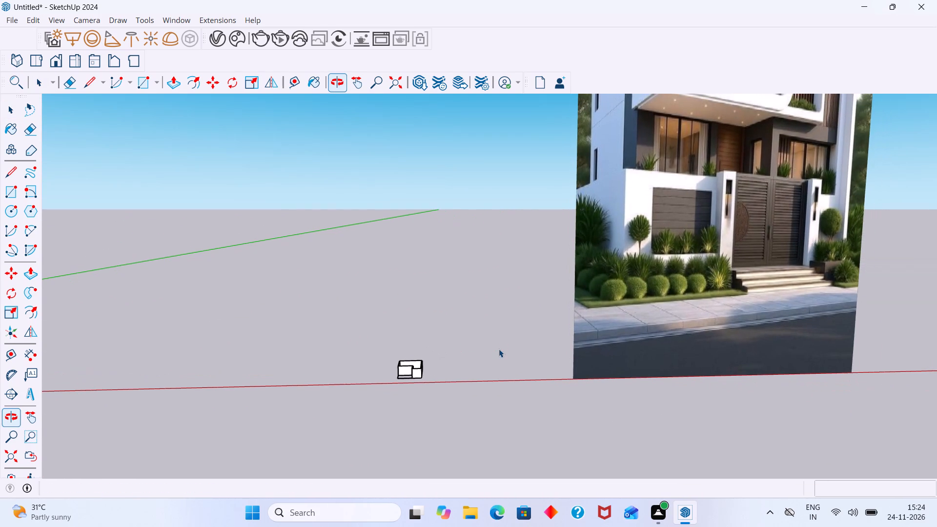
pyautogui.moveTo(403, 382); pyautogui.dragTo(521, 394, button='middle')
pyautogui.scroll(11, 442, 384)
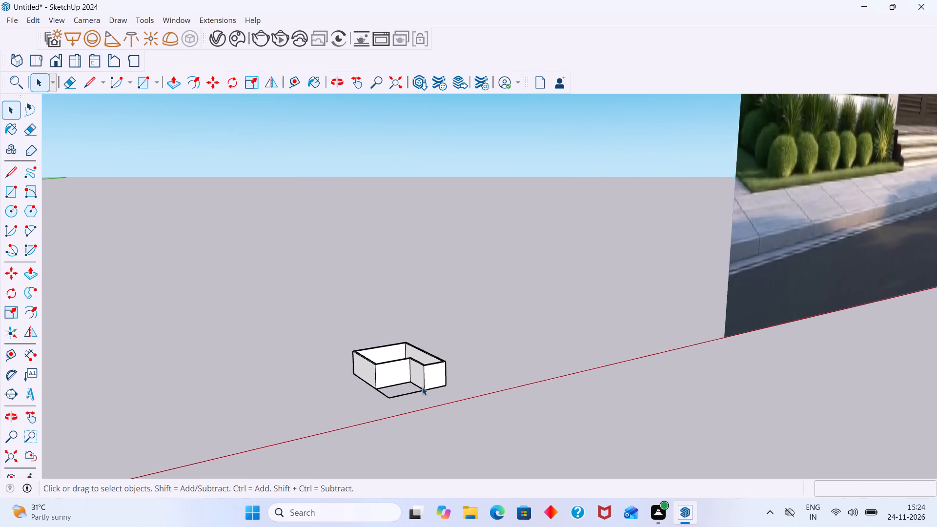
pyautogui.scroll(1, 422, 387)
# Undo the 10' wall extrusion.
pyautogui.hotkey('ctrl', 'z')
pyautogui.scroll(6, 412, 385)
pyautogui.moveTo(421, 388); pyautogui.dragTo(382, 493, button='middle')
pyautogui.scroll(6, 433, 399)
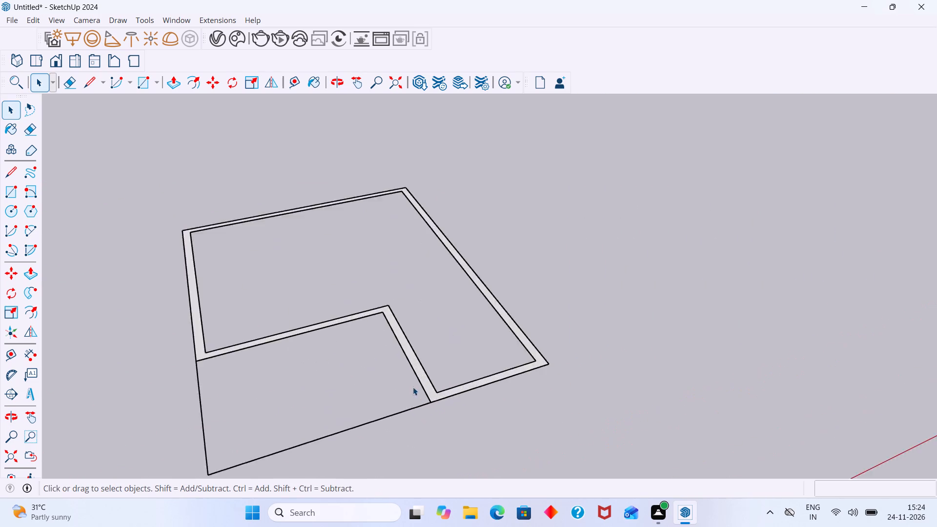
# Extrude the L-shaped wall strip 10' upward with Push/Pull.
pyautogui.scroll(12, 413, 387)
pyautogui.click(420, 376)
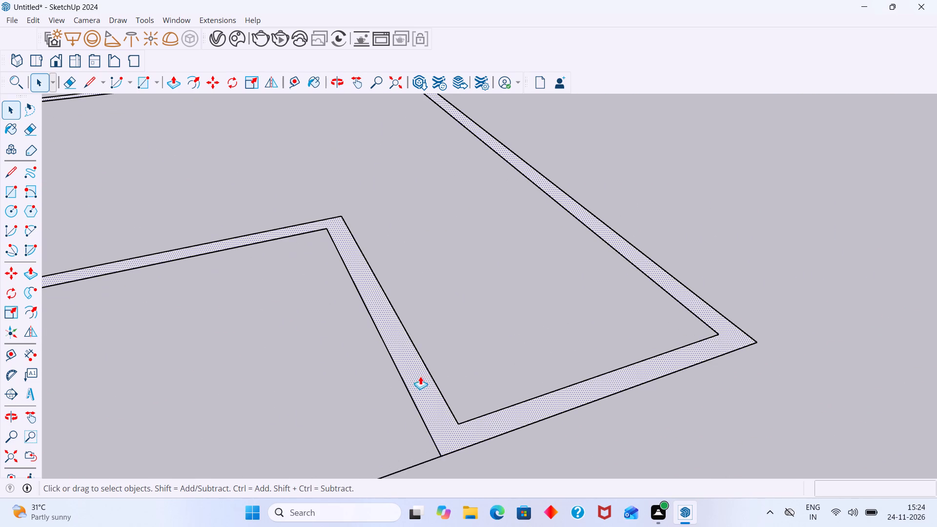
pyautogui.press('p')
pyautogui.click(420, 376)
pyautogui.write('10')
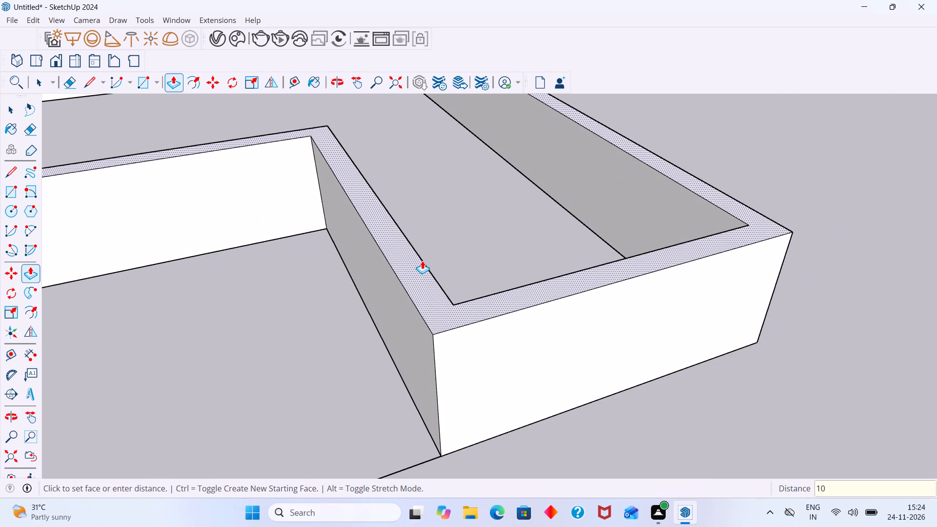
pyautogui.press("'")
pyautogui.press('Return')
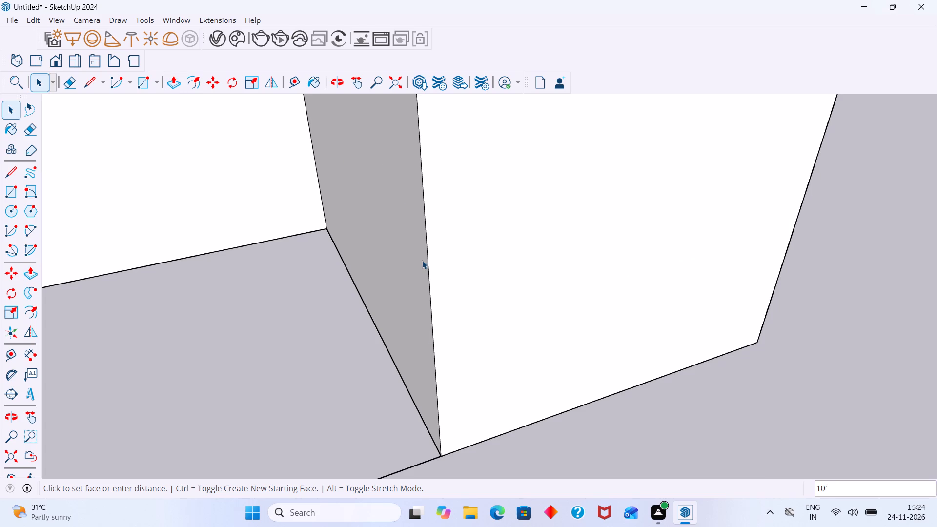
pyautogui.press('space')
# Examine the extruded walls from several angles and compare their size and layout with the house reference image.
pyautogui.scroll(-20, 471, 333)
pyautogui.scroll(-2, 471, 333)
pyautogui.moveTo(476, 248); pyautogui.dragTo(477, 233, button='middle')
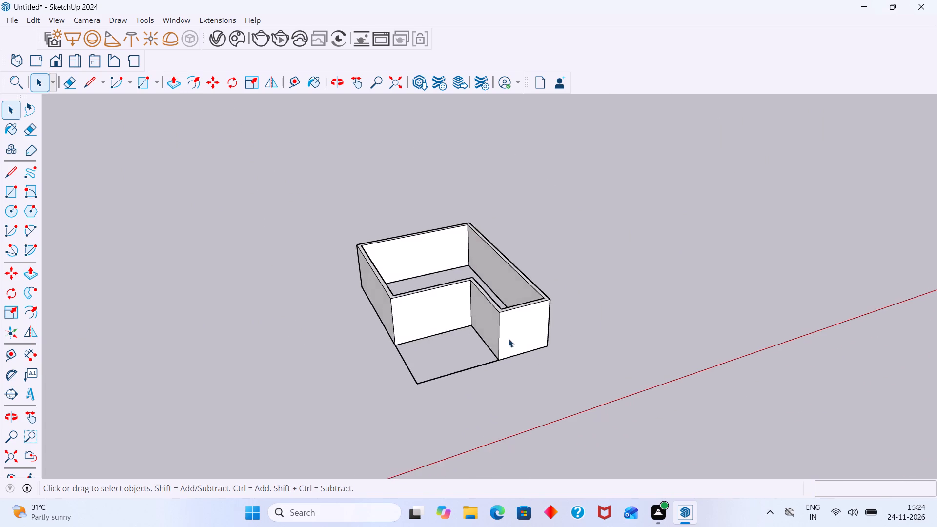
pyautogui.moveTo(504, 335); pyautogui.dragTo(476, 271, button='middle')
pyautogui.scroll(6, 572, 315)
pyautogui.scroll(-18, 585, 310)
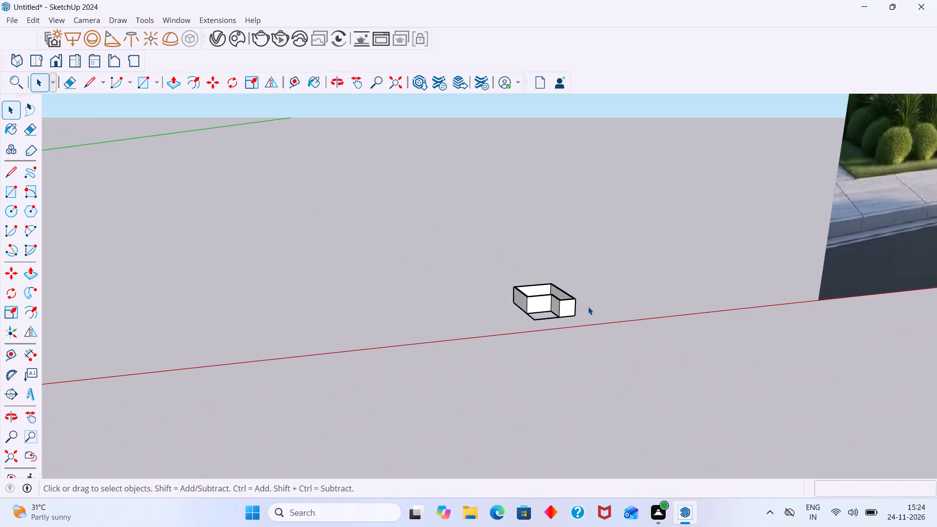
pyautogui.keyDown('shift'); pyautogui.moveTo(569, 300); pyautogui.dragTo(388, 290, button='middle'); pyautogui.keyUp('shift')
pyautogui.scroll(-9, 441, 290)
pyautogui.moveTo(463, 301); pyautogui.dragTo(404, 308, button='middle')
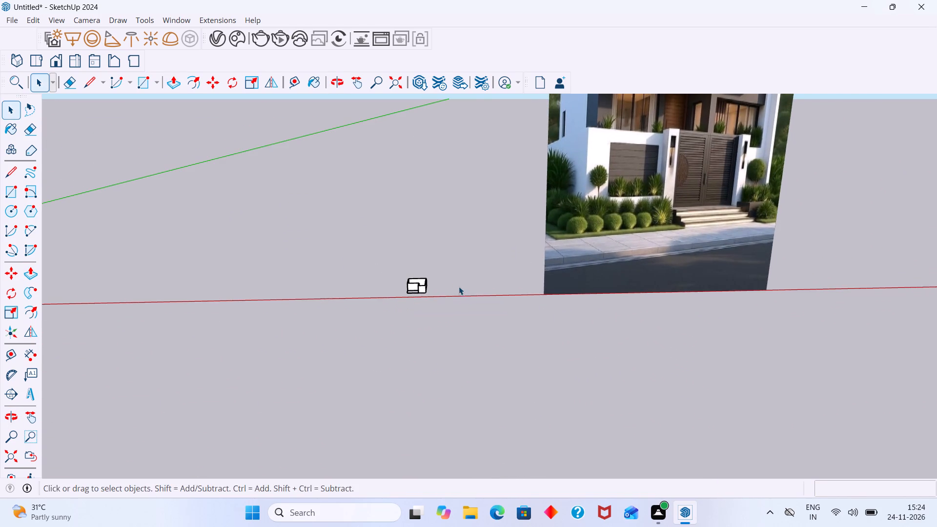
pyautogui.moveTo(459, 286); pyautogui.dragTo(505, 298, button='middle')
pyautogui.scroll(-3, 485, 295)
pyautogui.moveTo(462, 317); pyautogui.dragTo(511, 325, button='middle')
pyautogui.keyDown('shift'); pyautogui.moveTo(496, 319); pyautogui.dragTo(461, 404, button='middle'); pyautogui.keyUp('shift')
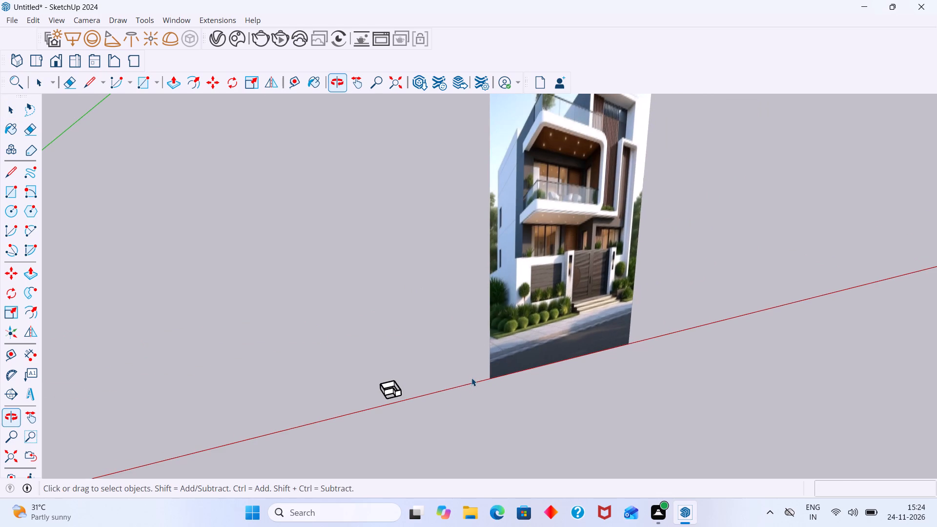
pyautogui.moveTo(481, 353); pyautogui.dragTo(371, 346, button='middle')
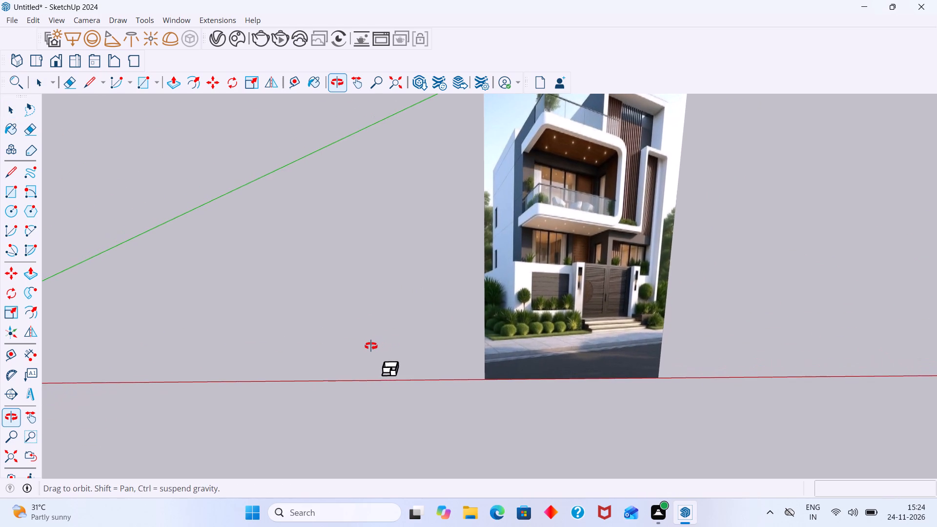
pyautogui.moveTo(371, 346); pyautogui.dragTo(337, 371, button='middle')
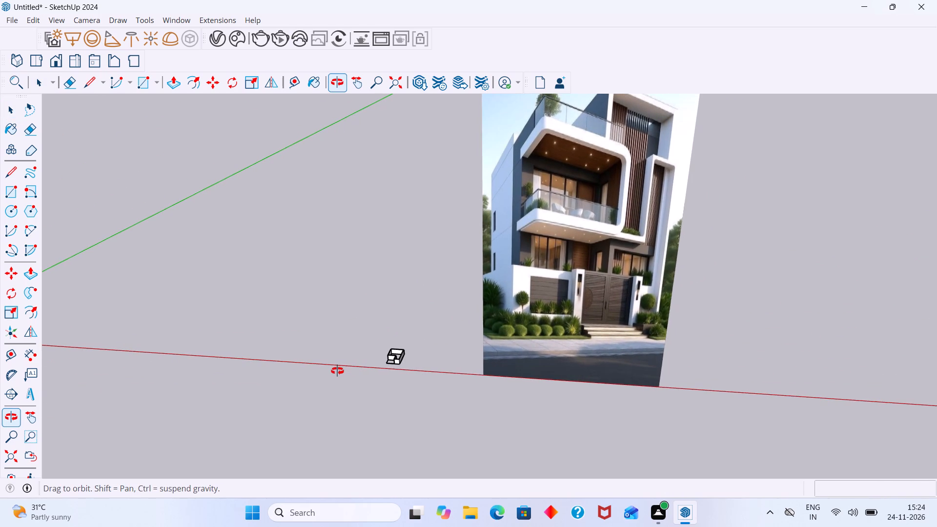
pyautogui.moveTo(337, 371); pyautogui.dragTo(381, 395, button='middle')
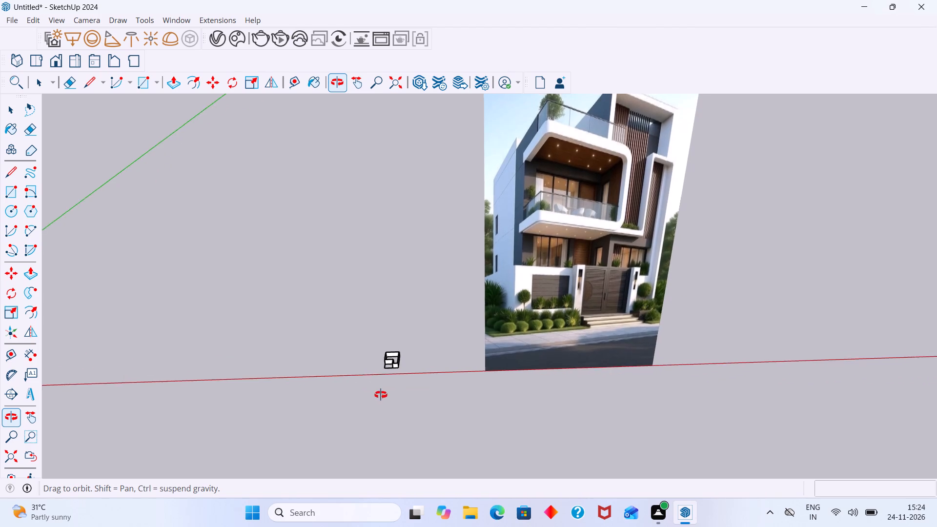
pyautogui.moveTo(381, 395); pyautogui.dragTo(404, 409, button='middle')
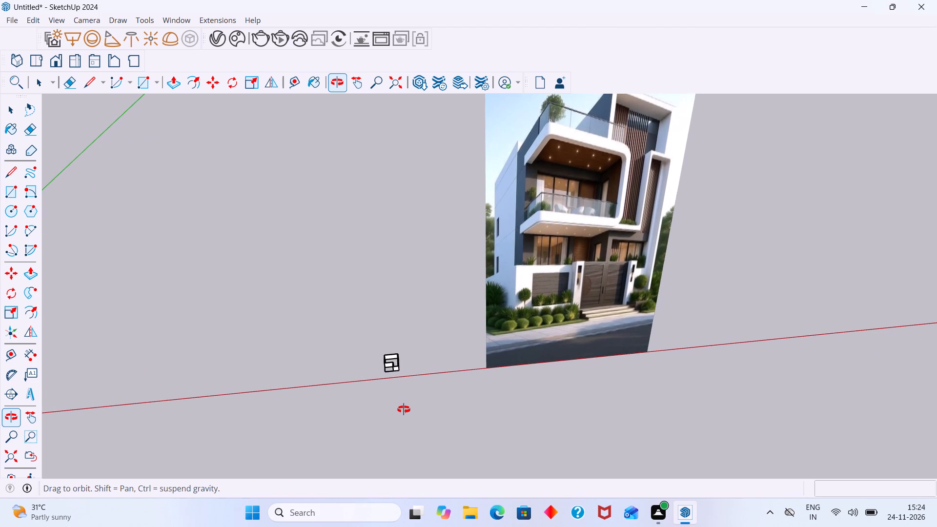
pyautogui.moveTo(404, 409); pyautogui.dragTo(405, 411, button='middle')
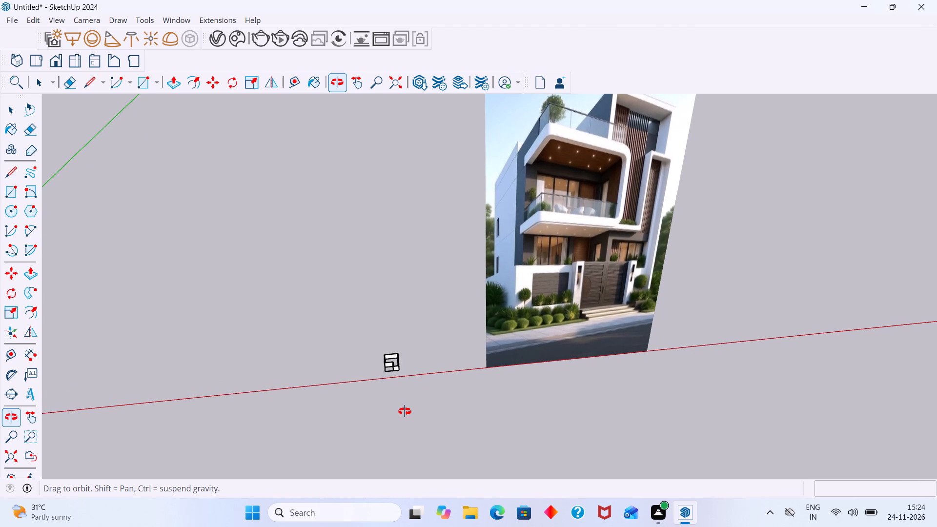
pyautogui.moveTo(405, 411); pyautogui.dragTo(384, 417, button='middle')
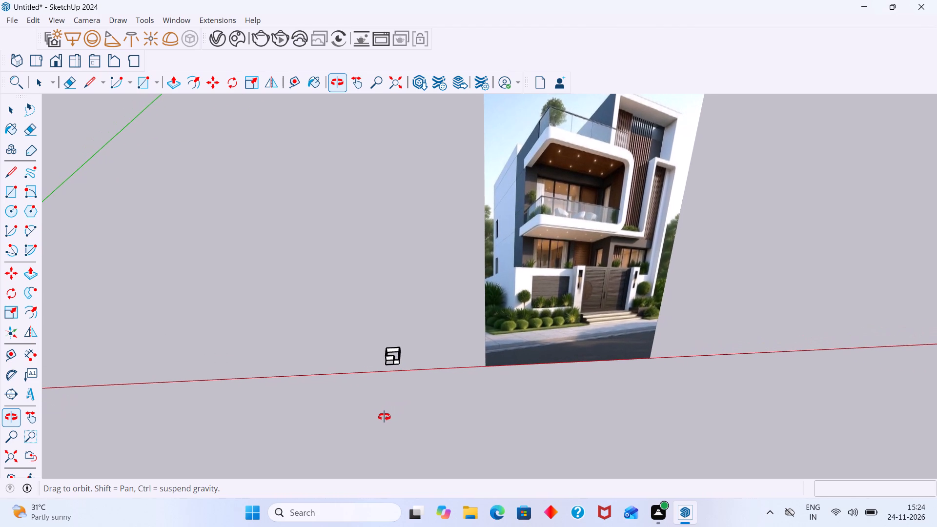
pyautogui.moveTo(384, 417); pyautogui.dragTo(374, 418, button='middle')
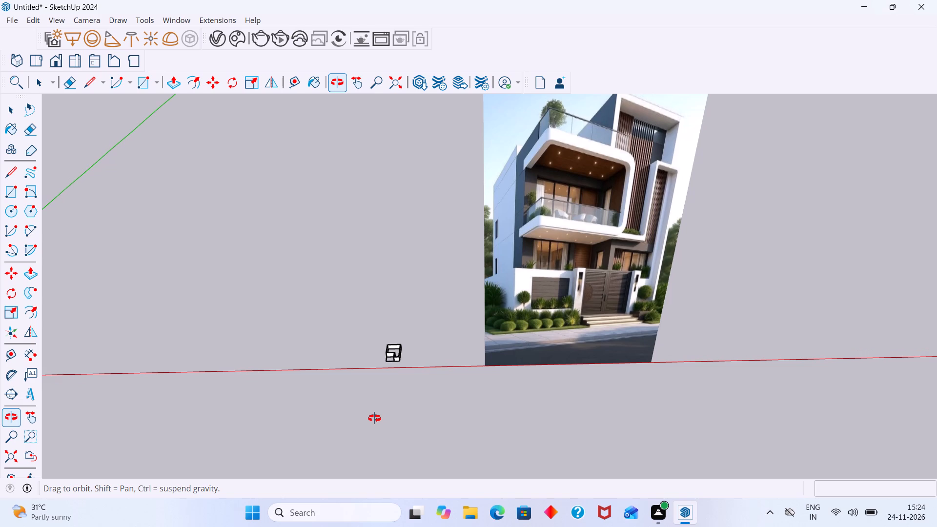
pyautogui.moveTo(374, 418); pyautogui.dragTo(375, 418, button='middle')
pyautogui.scroll(20, 396, 376)
pyautogui.scroll(1, 396, 376)
pyautogui.middleClick(393, 329)
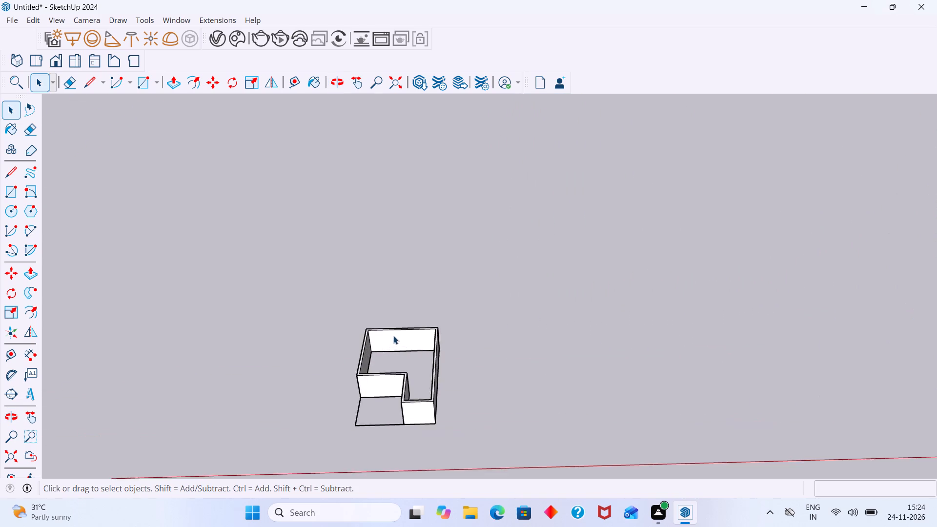
pyautogui.scroll(14, 393, 336)
pyautogui.moveTo(361, 392); pyautogui.dragTo(430, 372, button='middle')
pyautogui.scroll(1, 425, 369)
pyautogui.scroll(-9, 425, 369)
pyautogui.moveTo(417, 367); pyautogui.dragTo(386, 376, button='middle')
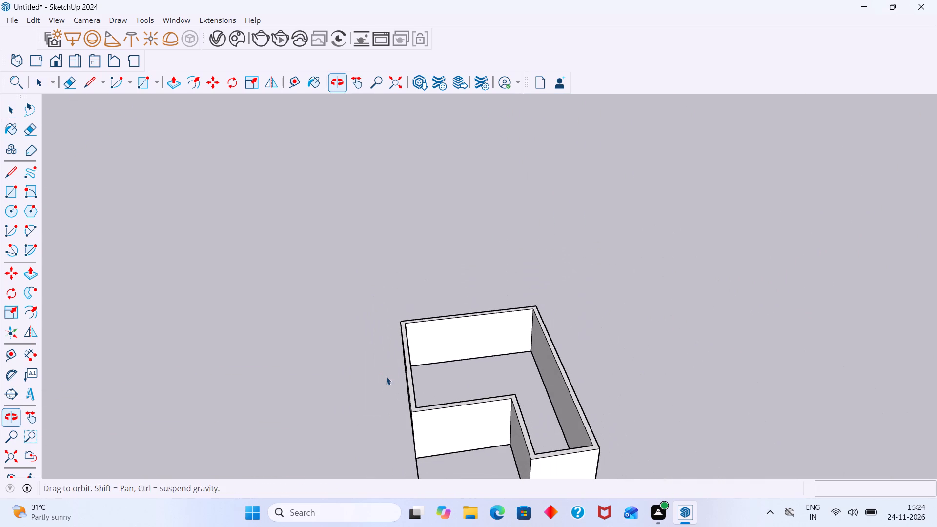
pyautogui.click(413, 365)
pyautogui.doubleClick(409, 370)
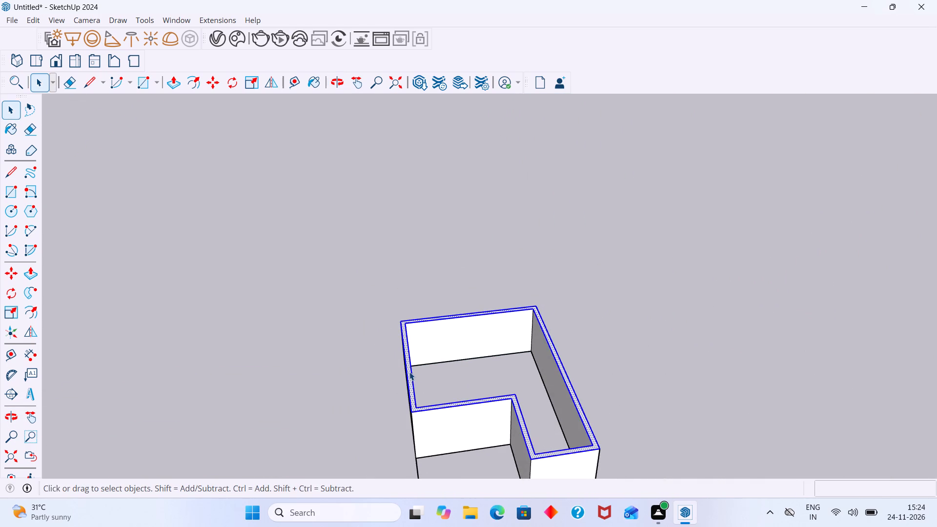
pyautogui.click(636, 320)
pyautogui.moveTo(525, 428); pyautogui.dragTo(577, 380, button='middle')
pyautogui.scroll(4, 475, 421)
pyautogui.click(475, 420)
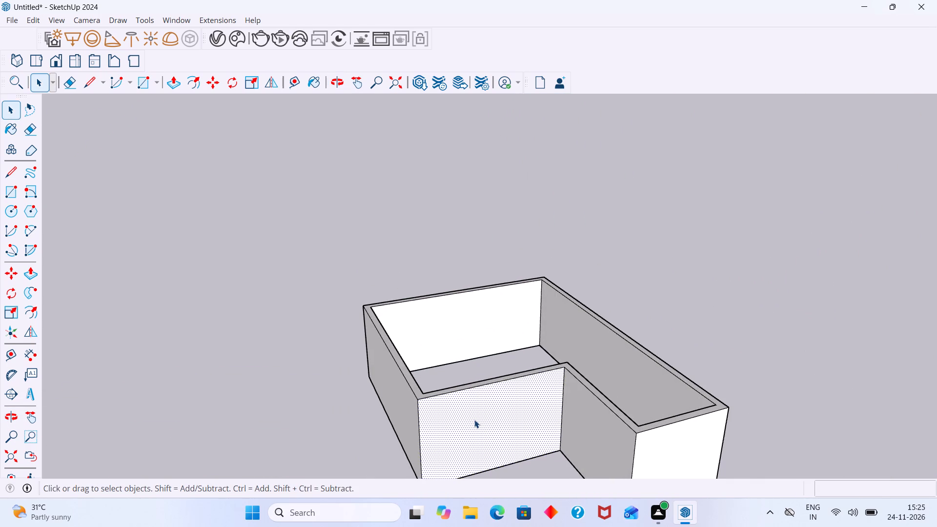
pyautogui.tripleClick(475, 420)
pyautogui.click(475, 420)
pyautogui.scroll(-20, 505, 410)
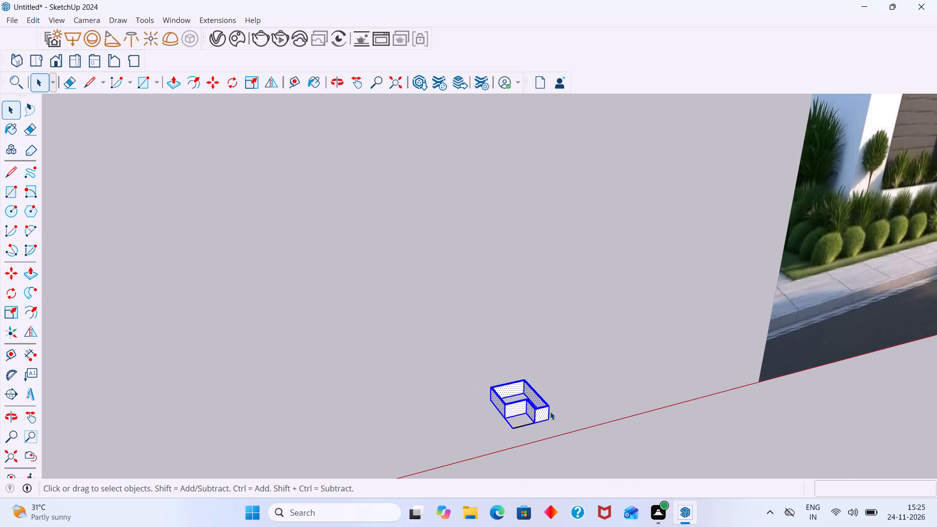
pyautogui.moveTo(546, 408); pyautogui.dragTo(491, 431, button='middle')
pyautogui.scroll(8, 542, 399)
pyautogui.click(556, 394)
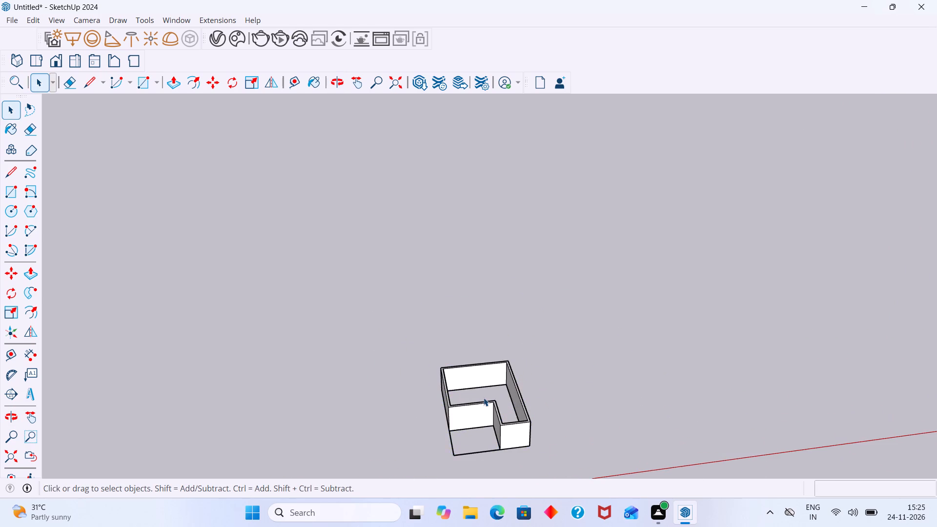
# Draw a rectangle on the underside of the base, from the open recess's outer corner to the diagonally opposite wall corner.
pyautogui.scroll(7, 484, 398)
pyautogui.moveTo(495, 406); pyautogui.dragTo(491, 119, button='middle')
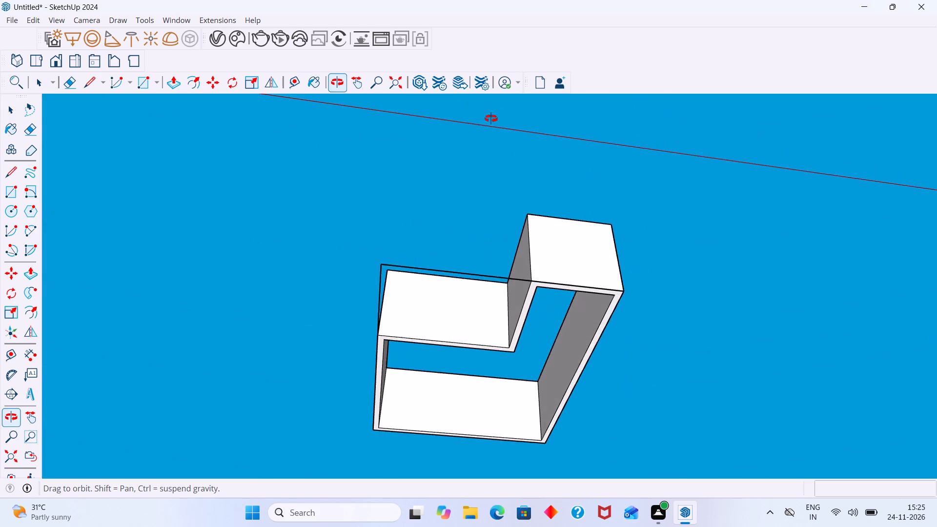
pyautogui.moveTo(491, 119); pyautogui.dragTo(491, 120, button='middle')
pyautogui.press('r')
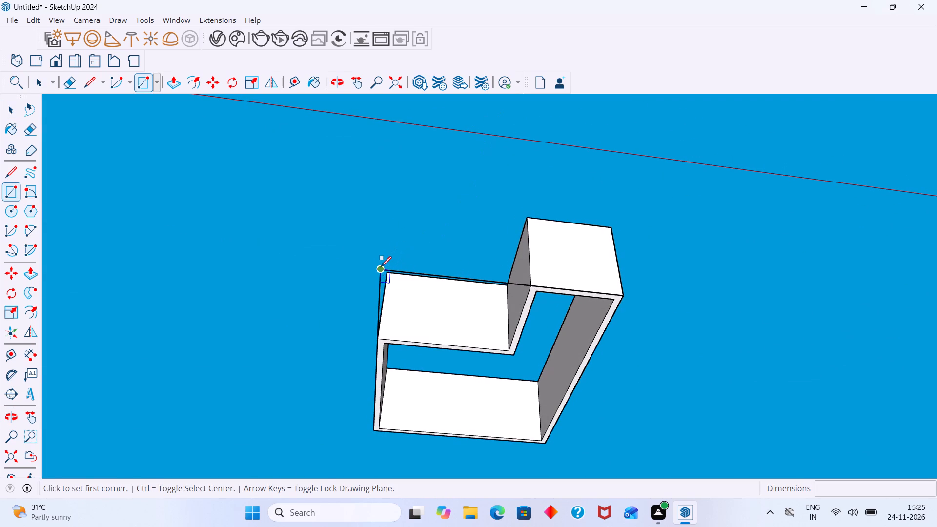
pyautogui.click(380, 267)
pyautogui.scroll(9, 548, 443)
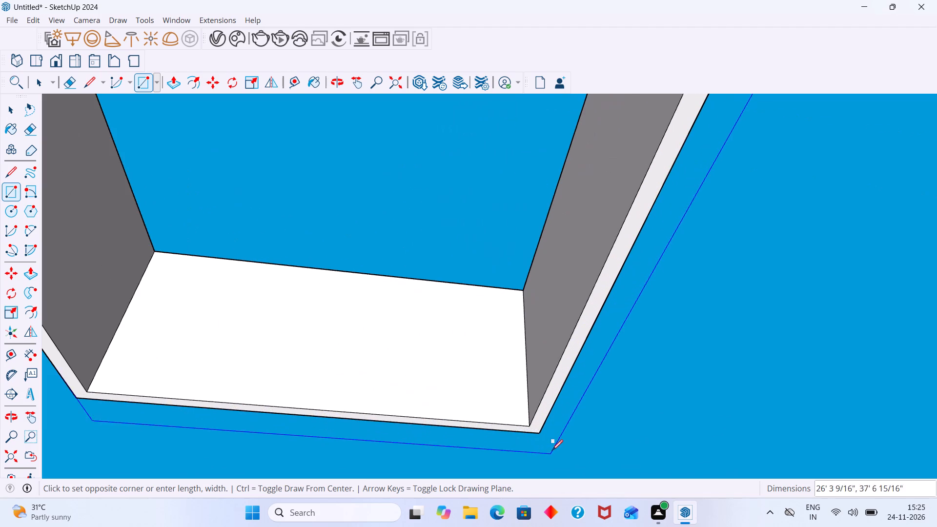
pyautogui.click(540, 433)
pyautogui.press('space')
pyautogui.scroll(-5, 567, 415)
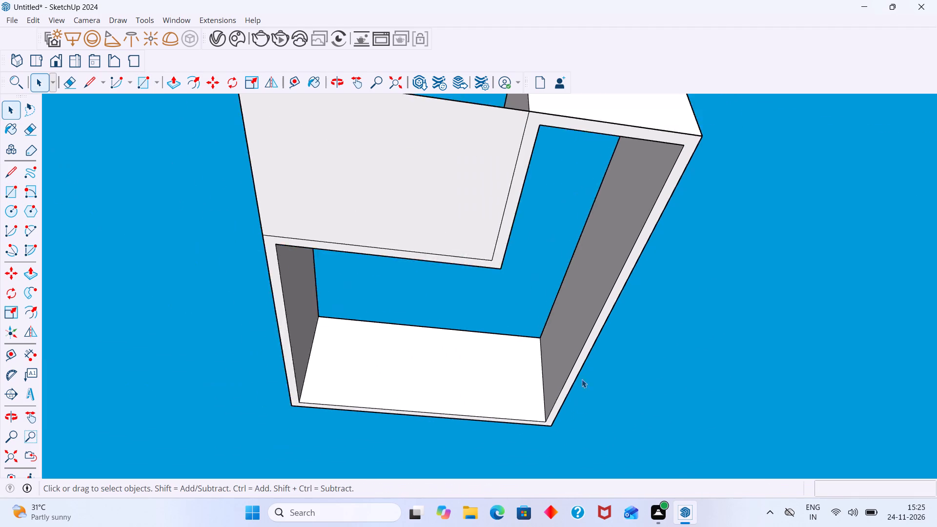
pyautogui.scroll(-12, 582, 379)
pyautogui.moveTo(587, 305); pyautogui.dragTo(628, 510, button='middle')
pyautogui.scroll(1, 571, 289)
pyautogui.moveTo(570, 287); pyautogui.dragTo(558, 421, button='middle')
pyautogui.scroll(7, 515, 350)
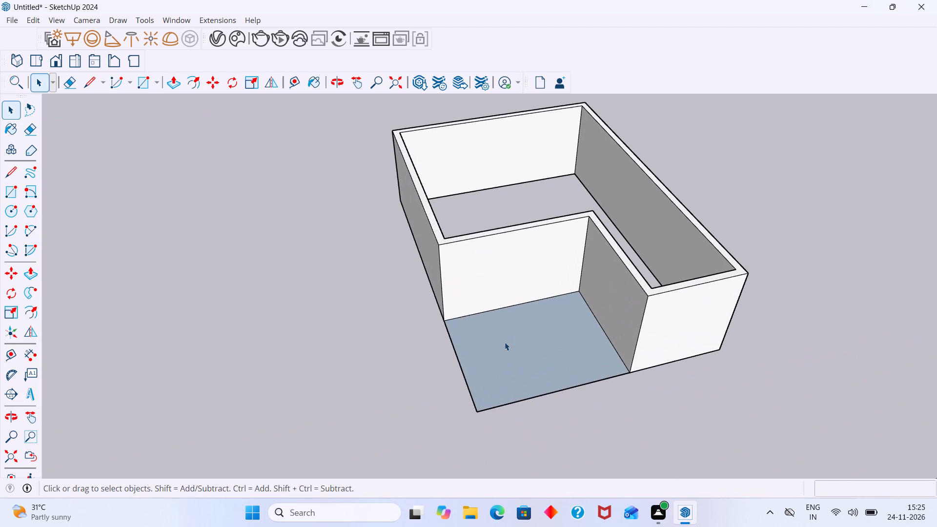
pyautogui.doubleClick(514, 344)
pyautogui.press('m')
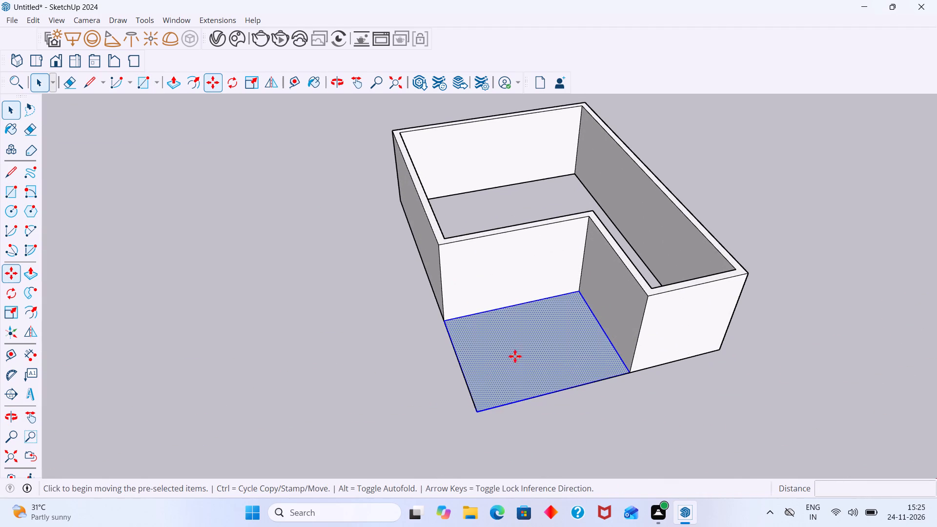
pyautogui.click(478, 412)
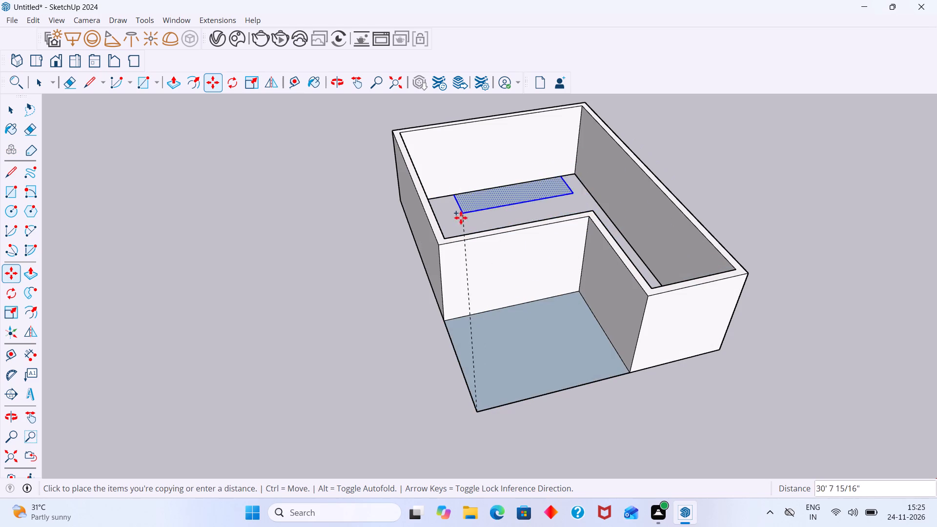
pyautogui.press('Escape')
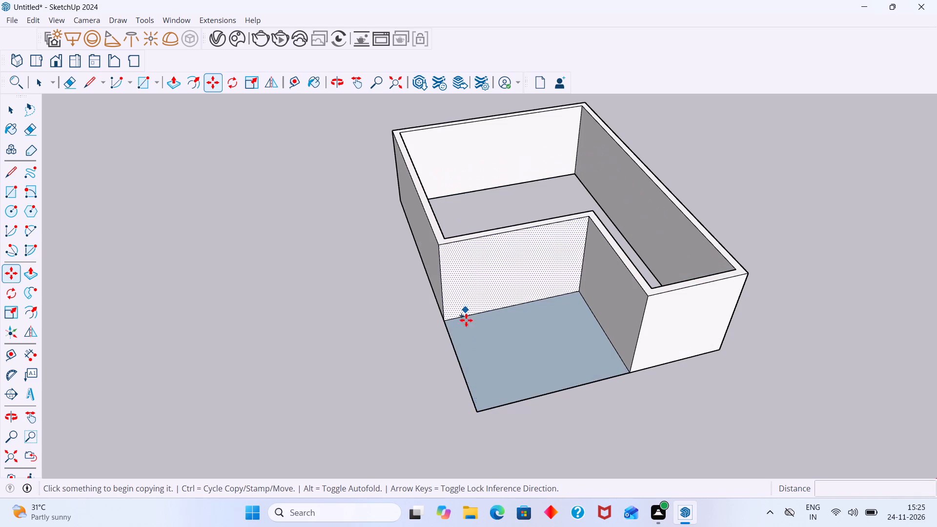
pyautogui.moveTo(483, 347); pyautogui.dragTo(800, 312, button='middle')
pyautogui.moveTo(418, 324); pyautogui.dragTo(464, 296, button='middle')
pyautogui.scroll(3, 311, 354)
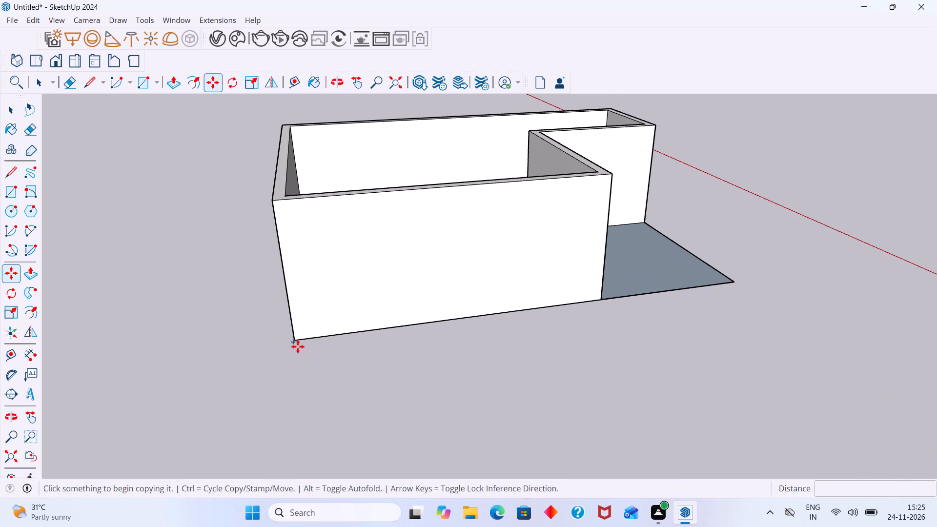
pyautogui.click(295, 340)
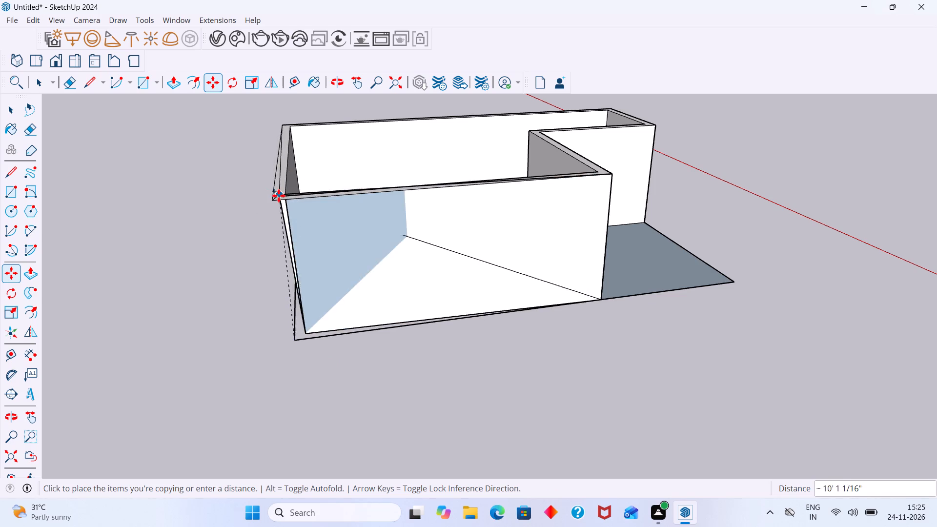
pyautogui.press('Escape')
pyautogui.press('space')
# Copy the open recess's floor face with its edges 10' straight up to the top of the walls.
pyautogui.doubleClick(647, 283)
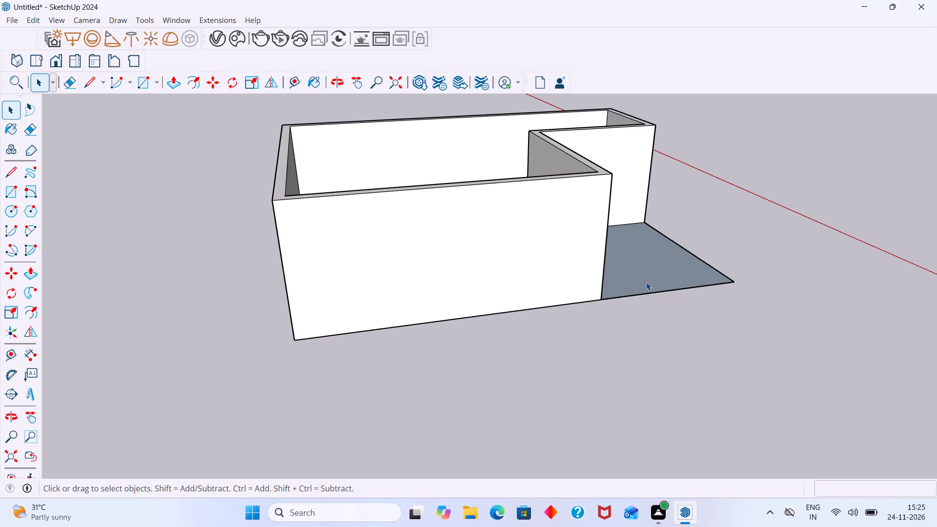
pyautogui.press('m')
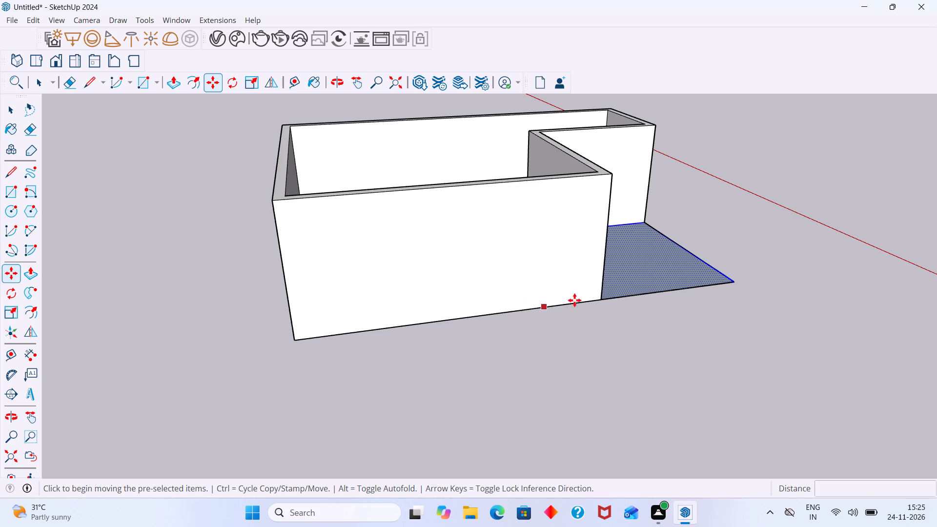
pyautogui.click(603, 301)
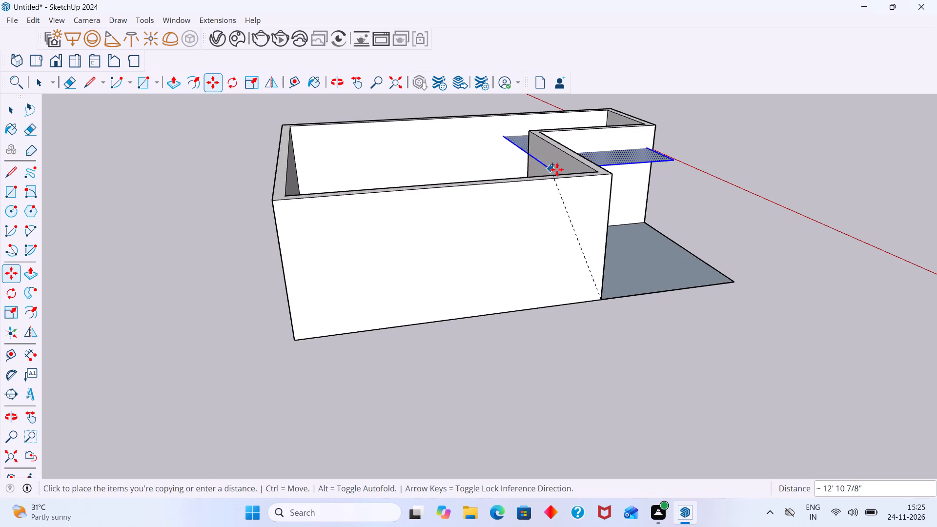
pyautogui.click(611, 175)
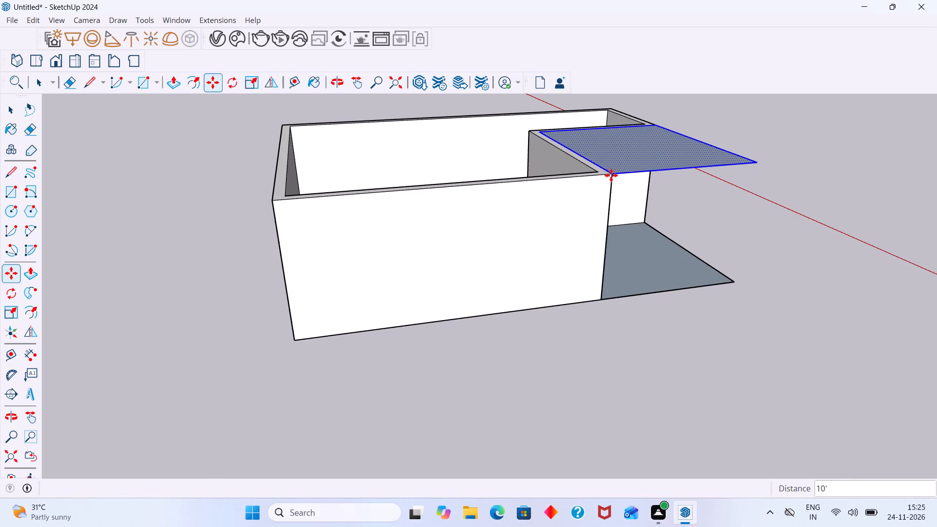
pyautogui.press('space')
pyautogui.moveTo(590, 191); pyautogui.dragTo(254, 192, button='middle')
pyautogui.moveTo(406, 213); pyautogui.dragTo(389, 222, button='middle')
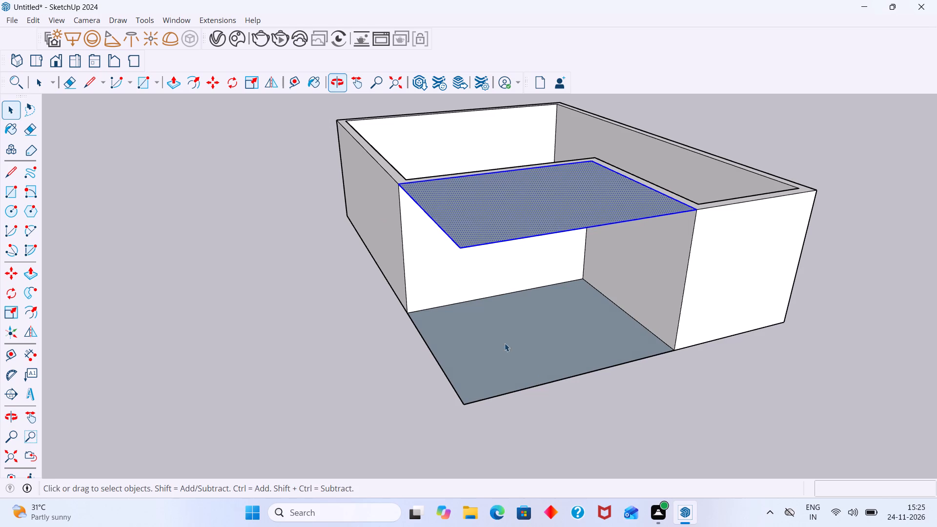
# Delete the copied face at the top of the walls over the open recess, along with its two free outer edges.
pyautogui.click(622, 432)
pyautogui.scroll(4, 543, 364)
pyautogui.scroll(-1, 541, 353)
pyautogui.moveTo(541, 359); pyautogui.dragTo(540, 413, button='middle')
pyautogui.scroll(-13, 541, 395)
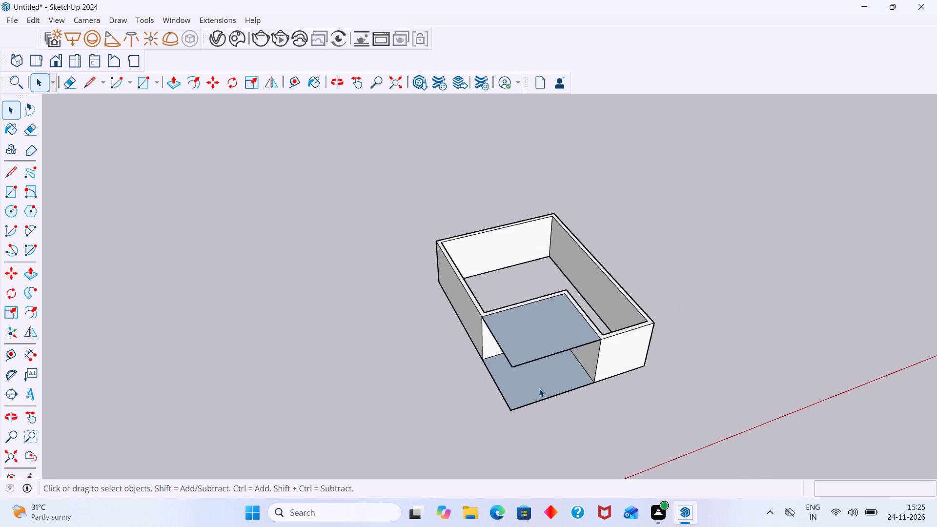
pyautogui.moveTo(539, 386); pyautogui.dragTo(478, 376, button='middle')
pyautogui.scroll(6, 503, 386)
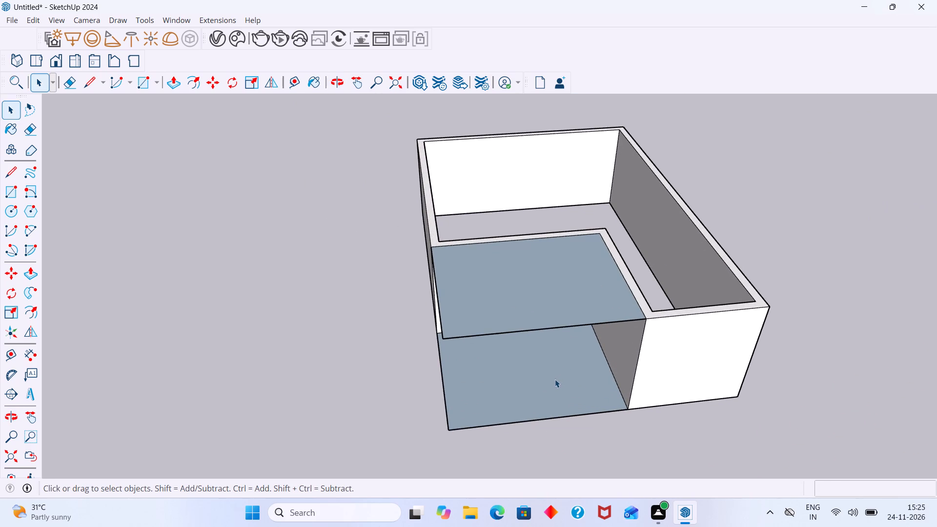
pyautogui.click(542, 315)
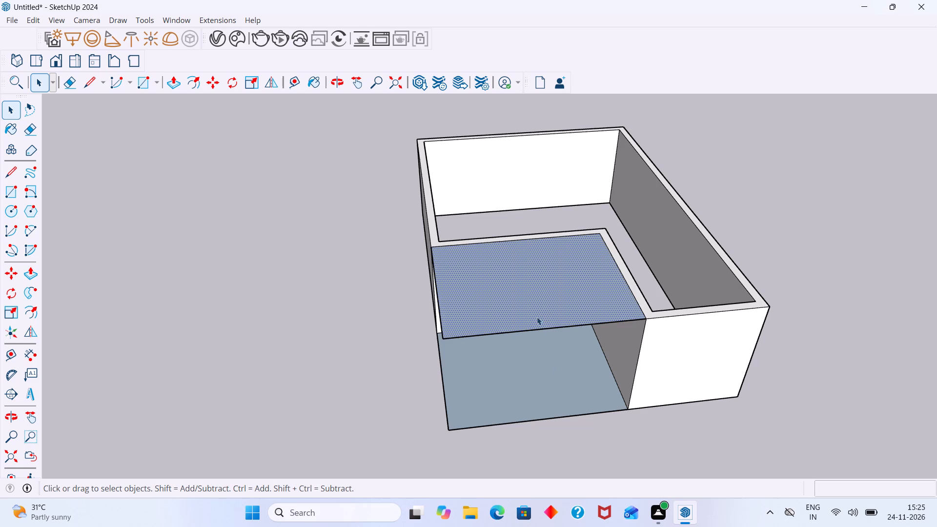
pyautogui.press('Delete')
pyautogui.click(530, 329)
pyautogui.press('Delete')
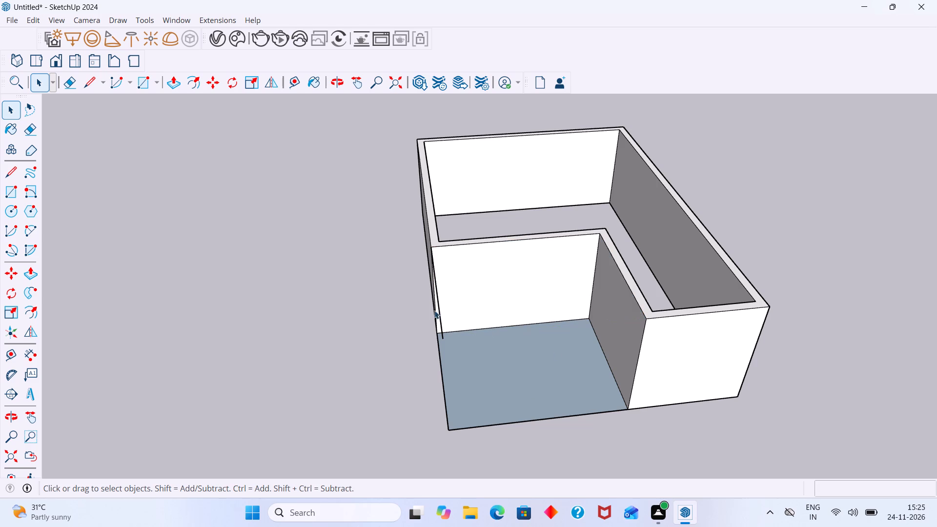
pyautogui.click(438, 306)
pyautogui.press('Delete')
# Draw a 35' by 25' rectangle across the wall tops, from the front outer corner to the diagonally opposite rear corner.
pyautogui.press('r')
pyautogui.click(770, 305)
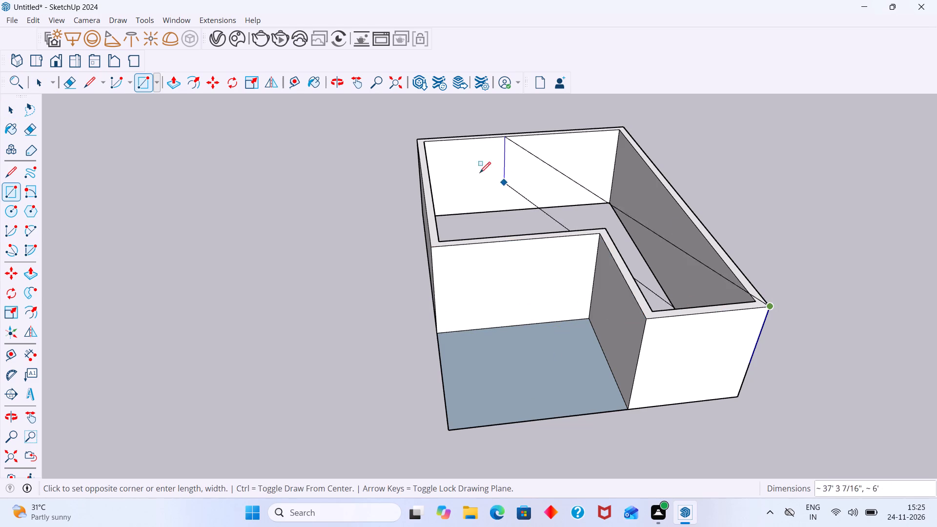
pyautogui.click(418, 135)
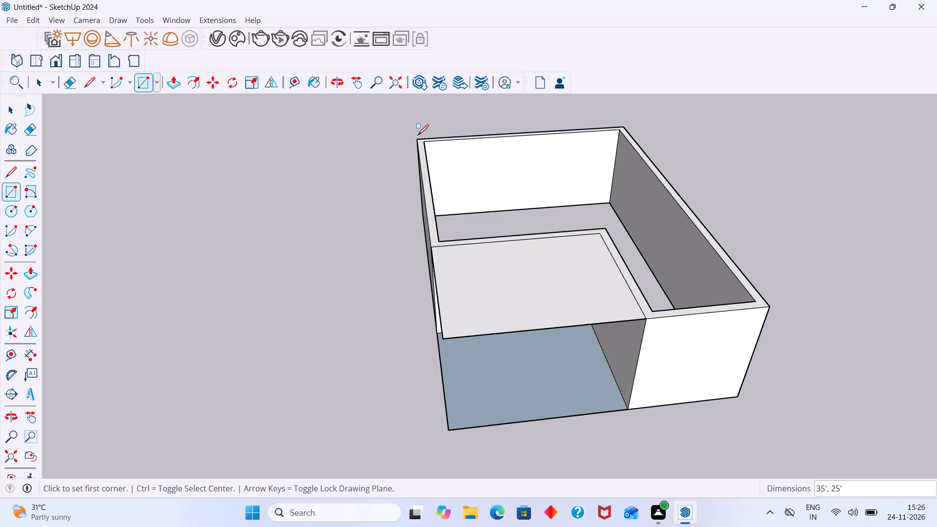
pyautogui.press('space')
# Delete the floor face of the open recess.
pyautogui.moveTo(554, 231); pyautogui.dragTo(559, 284, button='middle')
pyautogui.scroll(-8, 568, 273)
pyautogui.moveTo(536, 333); pyautogui.dragTo(440, 310, button='middle')
pyautogui.moveTo(486, 319); pyautogui.dragTo(544, 237, button='middle')
pyautogui.scroll(6, 515, 327)
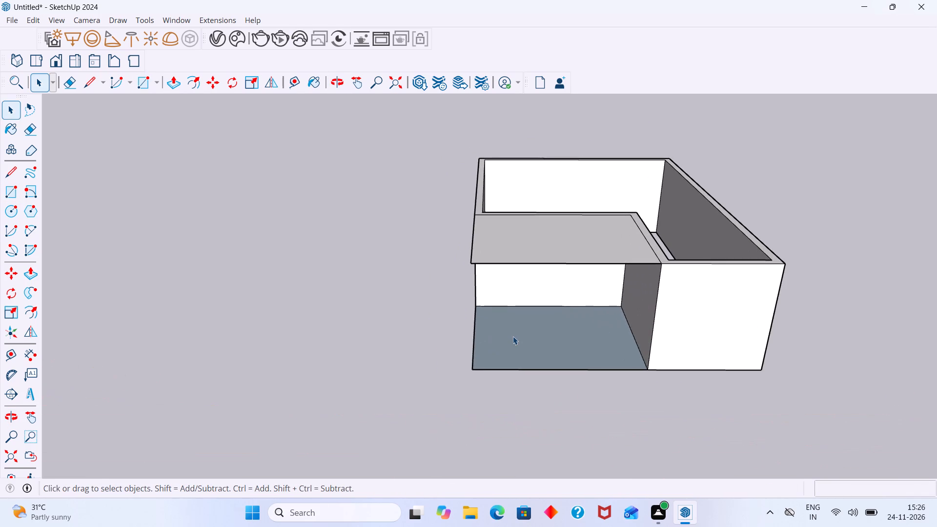
pyautogui.click(513, 336)
pyautogui.press('Delete')
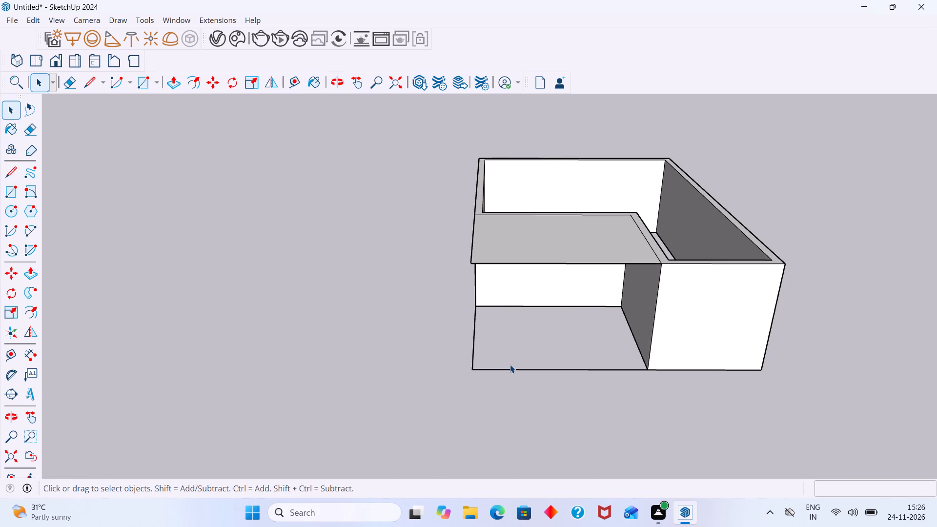
# Group the roof face over the open recess together with its bounding edges.
pyautogui.moveTo(592, 326); pyautogui.dragTo(426, 357, button='middle')
pyautogui.scroll(-4, 496, 329)
pyautogui.moveTo(521, 332); pyautogui.dragTo(482, 337, button='middle')
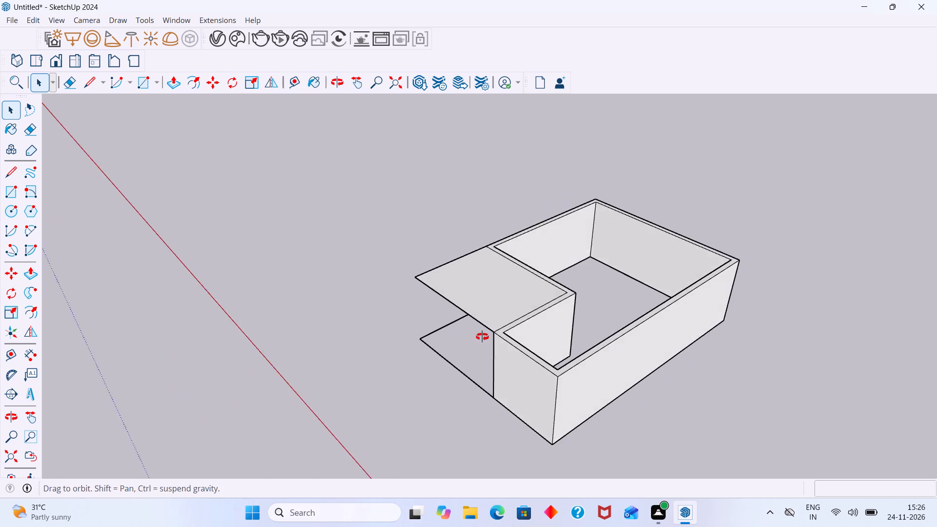
pyautogui.moveTo(482, 337); pyautogui.dragTo(482, 333, button='middle')
pyautogui.scroll(5, 506, 284)
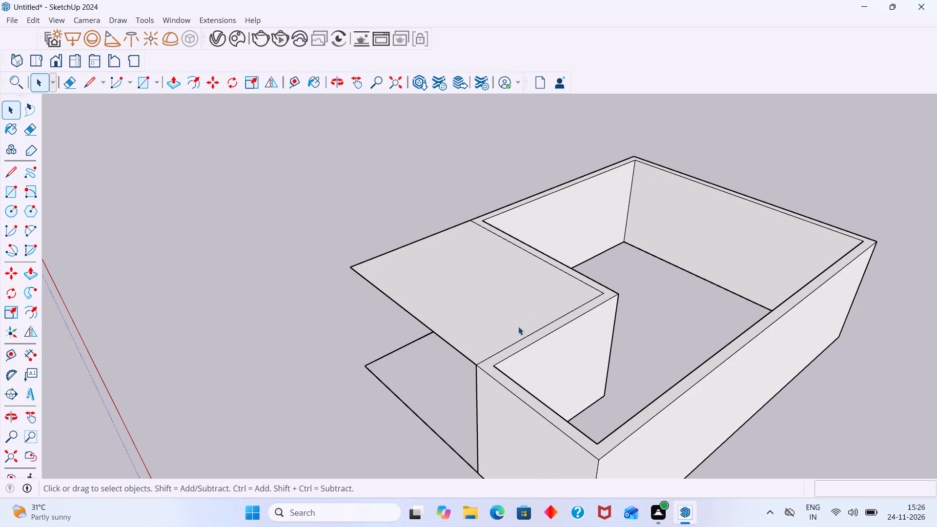
pyautogui.doubleClick(512, 315)
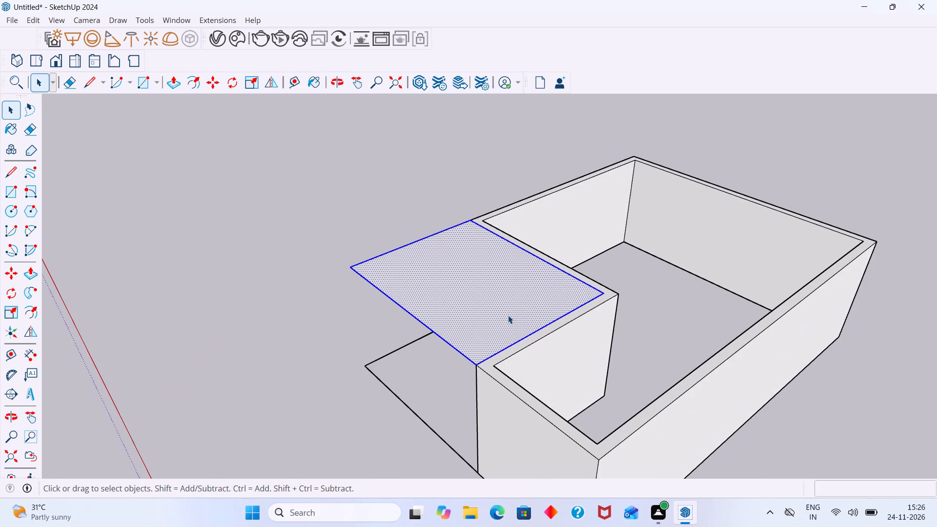
pyautogui.rightClick(508, 315)
pyautogui.click(570, 118)
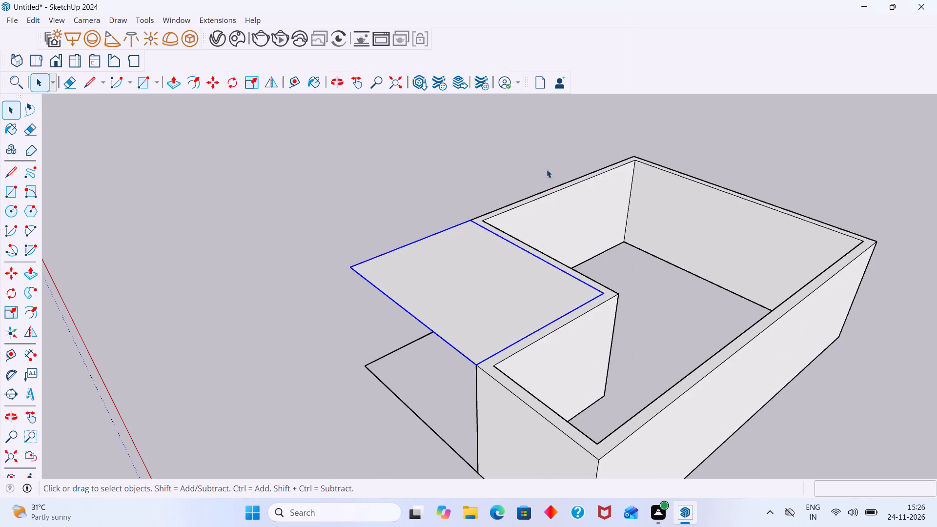
# Open the roof group and extrude its face 6" upward with Push/Pull.
pyautogui.doubleClick(462, 322)
pyautogui.click(468, 318)
pyautogui.press('p')
pyautogui.click(468, 317)
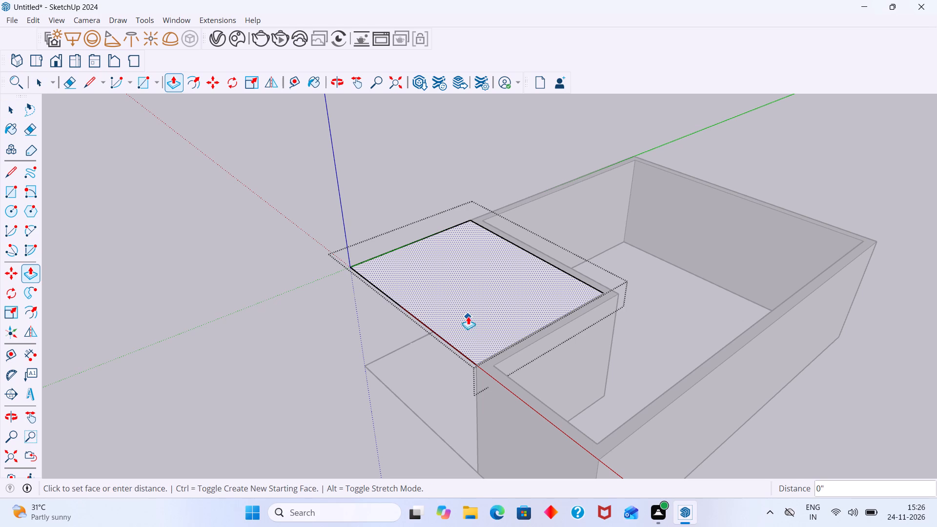
pyautogui.press('6')
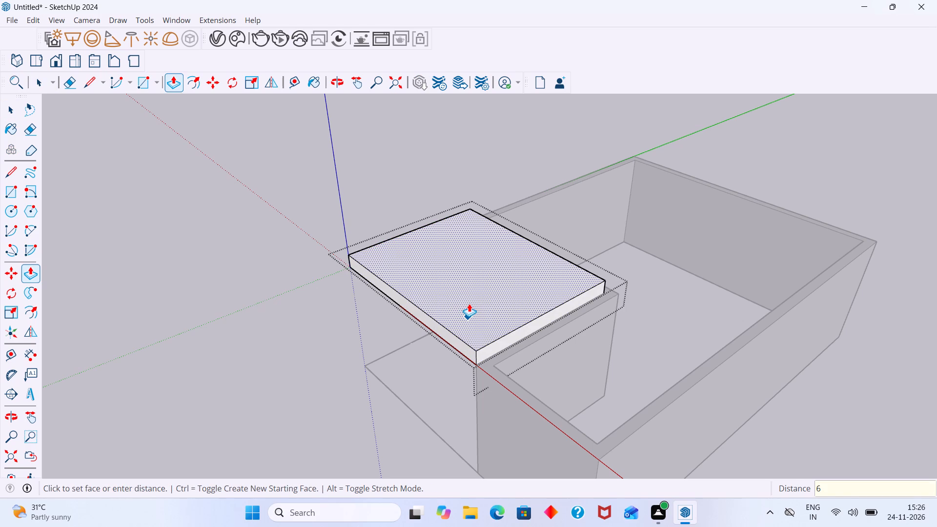
pyautogui.hotkey('shift', '"')
pyautogui.press('Return')
pyautogui.press('space')
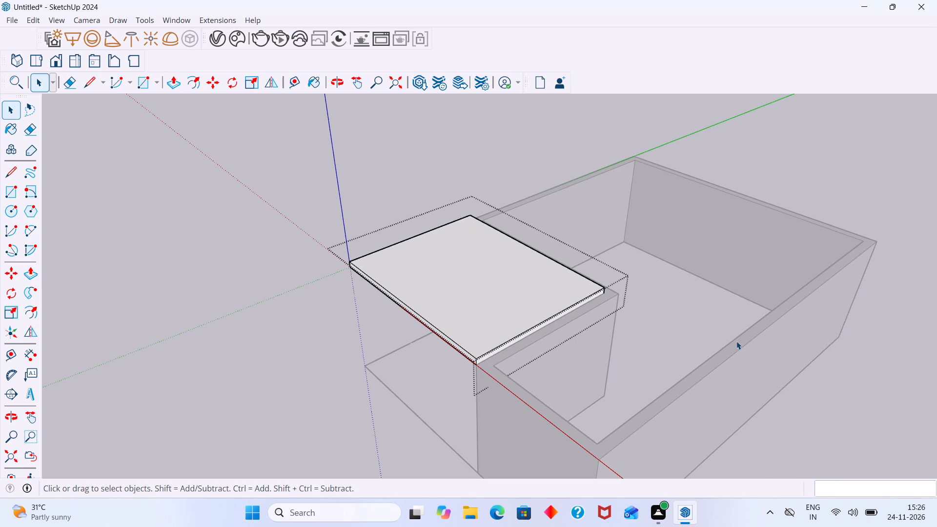
pyautogui.click(835, 381)
# Push/Pull the roof slab's side face about 10' along the front, out to the outer corner of the projecting wall.
pyautogui.scroll(3, 550, 352)
pyautogui.scroll(7, 489, 350)
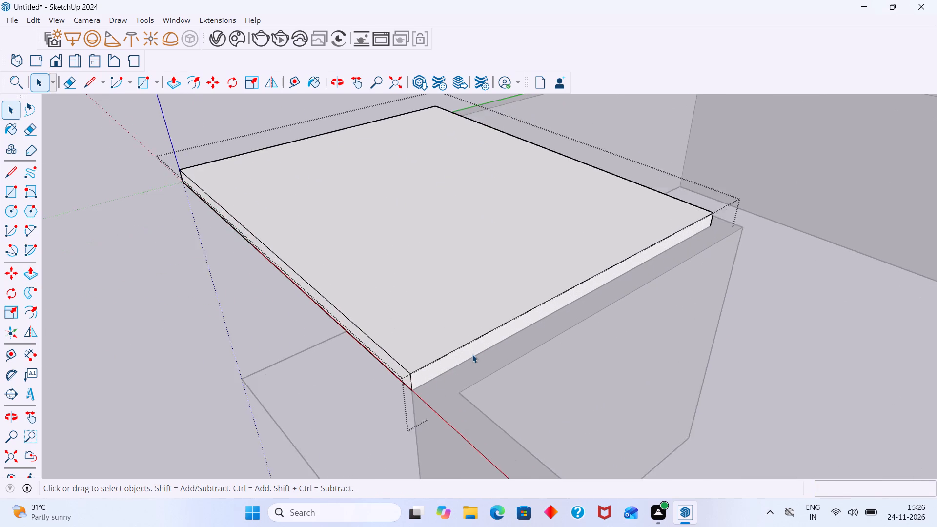
pyautogui.scroll(2, 472, 354)
pyautogui.click(470, 354)
pyautogui.press('p')
pyautogui.click(468, 350)
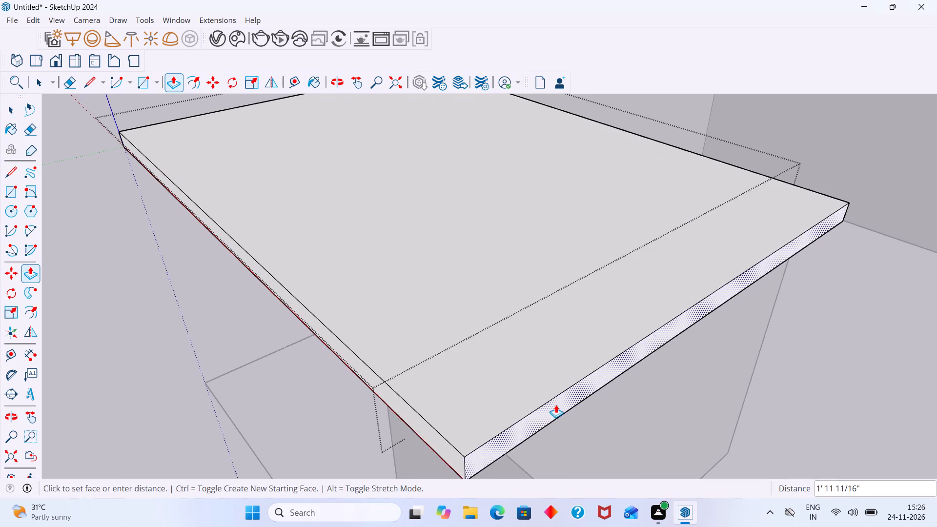
pyautogui.scroll(-6, 557, 406)
pyautogui.moveTo(560, 406); pyautogui.dragTo(498, 205, button='middle')
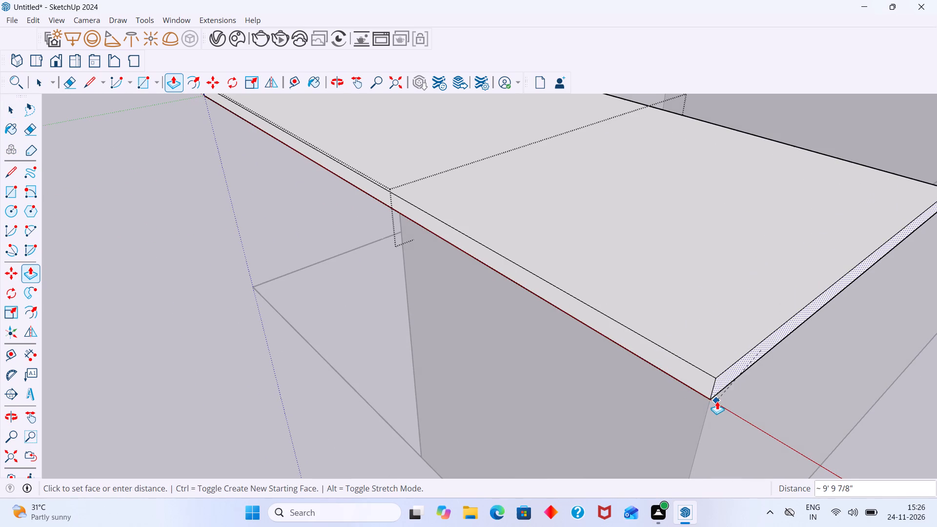
pyautogui.click(713, 398)
pyautogui.scroll(-12, 693, 380)
pyautogui.moveTo(641, 336); pyautogui.dragTo(421, 284, button='middle')
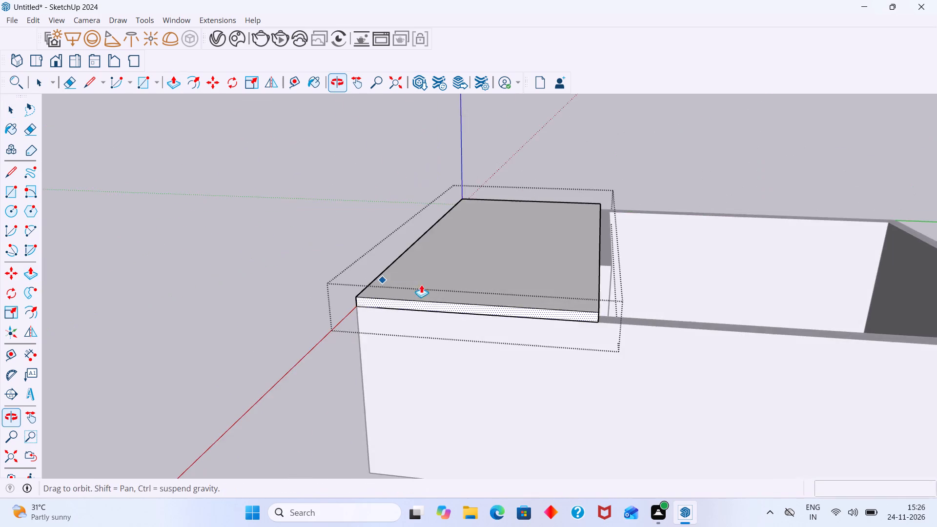
pyautogui.moveTo(421, 284); pyautogui.dragTo(422, 280, button='middle')
pyautogui.moveTo(478, 283); pyautogui.dragTo(391, 283, button='middle')
pyautogui.press('space')
# Push/Pull the roof slab's rear side face about 23' to the rear outer wall corner, and close the group.
pyautogui.scroll(9, 532, 305)
pyautogui.click(499, 311)
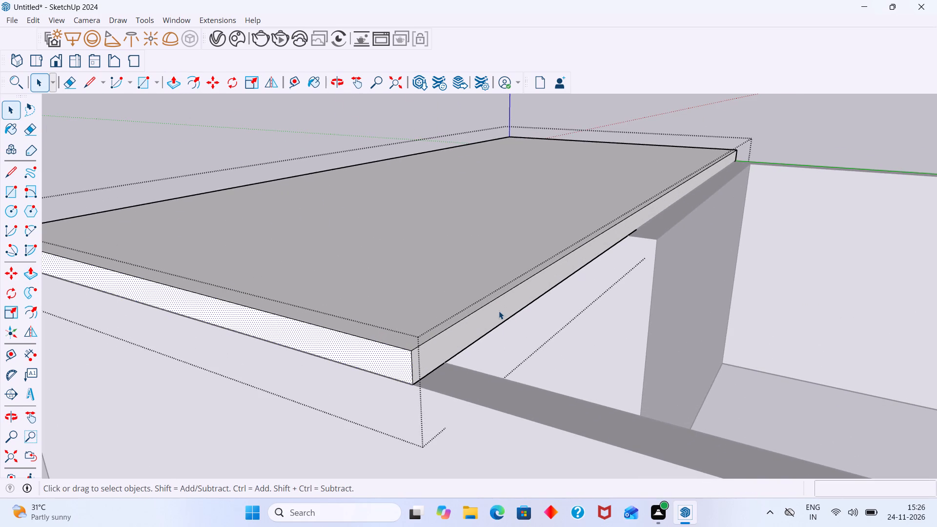
pyautogui.press('p')
pyautogui.click(498, 311)
pyautogui.scroll(-11, 606, 350)
pyautogui.keyDown('shift'); pyautogui.moveTo(621, 350); pyautogui.dragTo(159, 154, button='middle'); pyautogui.keyUp('shift')
pyautogui.scroll(-3, 346, 211)
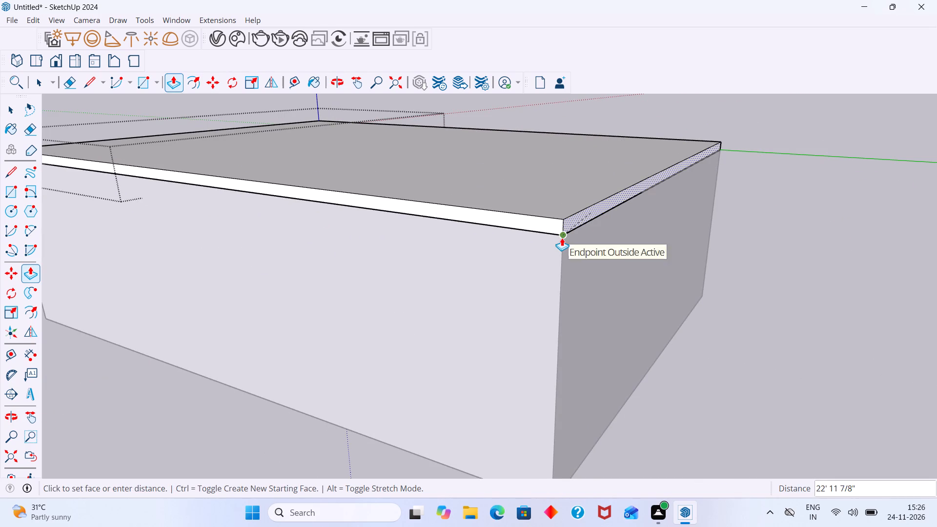
pyautogui.click(562, 238)
pyautogui.press('space')
pyautogui.moveTo(546, 246); pyautogui.dragTo(331, 241, button='middle')
pyautogui.scroll(-11, 422, 243)
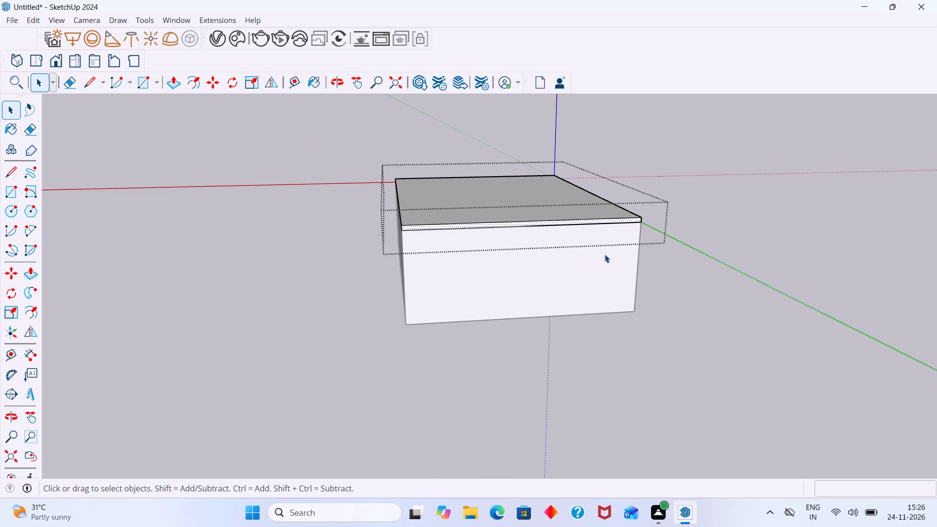
pyautogui.click(729, 194)
# Examine the roofed ground floor from several angles and compare its massing with the house reference image.
pyautogui.moveTo(638, 203); pyautogui.dragTo(169, 186, button='middle')
pyautogui.moveTo(467, 206); pyautogui.dragTo(247, 179, button='middle')
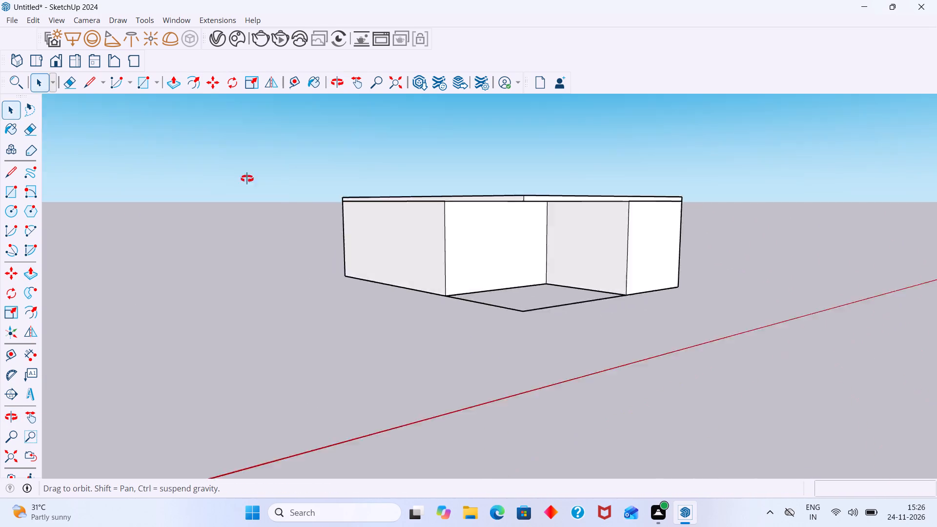
pyautogui.moveTo(247, 179); pyautogui.dragTo(326, 221, button='middle')
pyautogui.scroll(-15, 475, 254)
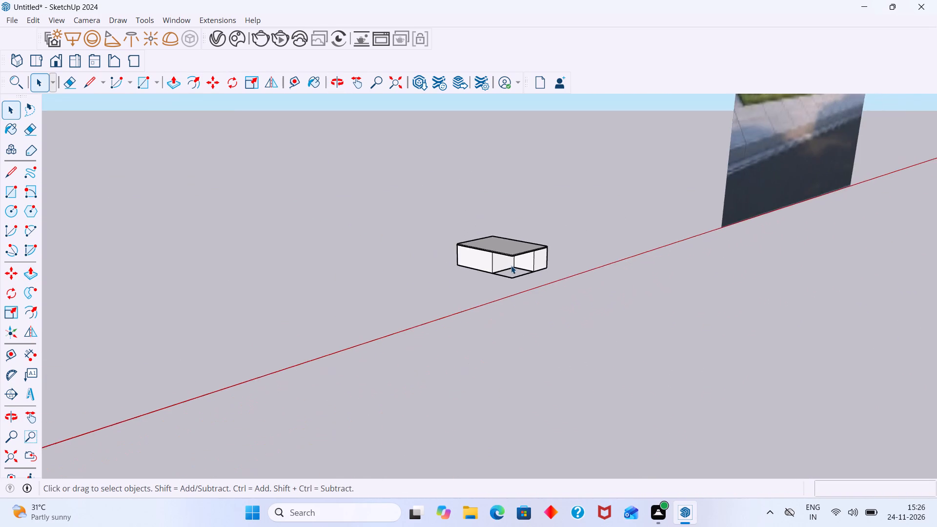
pyautogui.scroll(-4, 511, 265)
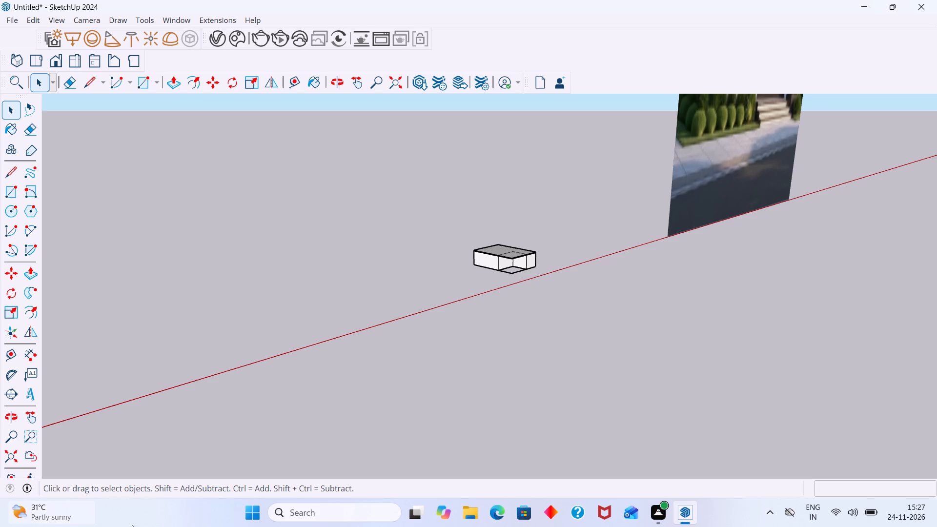
pyautogui.moveTo(188, 500); pyautogui.dragTo(140, 482, button='middle')
pyautogui.scroll(-1, 533, 317)
pyautogui.moveTo(549, 306); pyautogui.dragTo(374, 325, button='middle')
pyautogui.moveTo(642, 217); pyautogui.dragTo(636, 218)
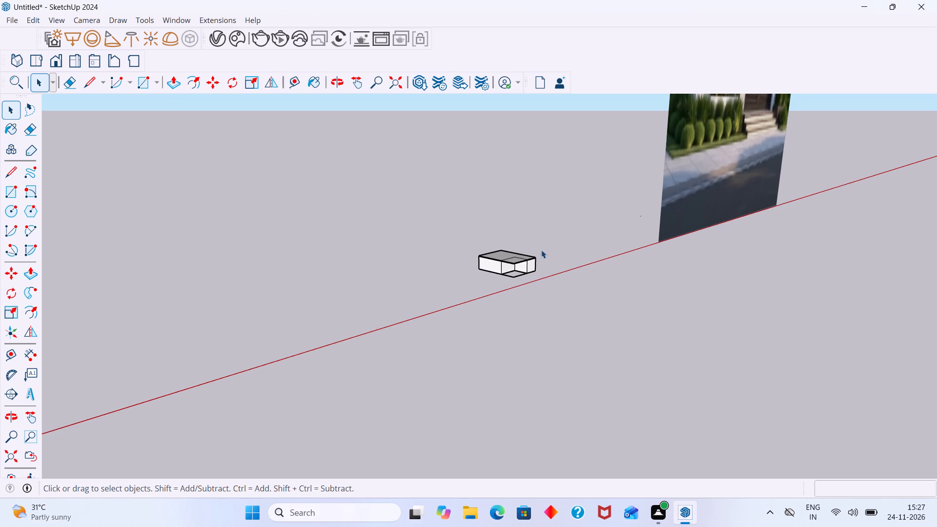
pyautogui.moveTo(469, 262); pyautogui.dragTo(273, 307, button='middle')
pyautogui.scroll(9, 456, 292)
pyautogui.scroll(1, 506, 349)
pyautogui.scroll(-7, 507, 290)
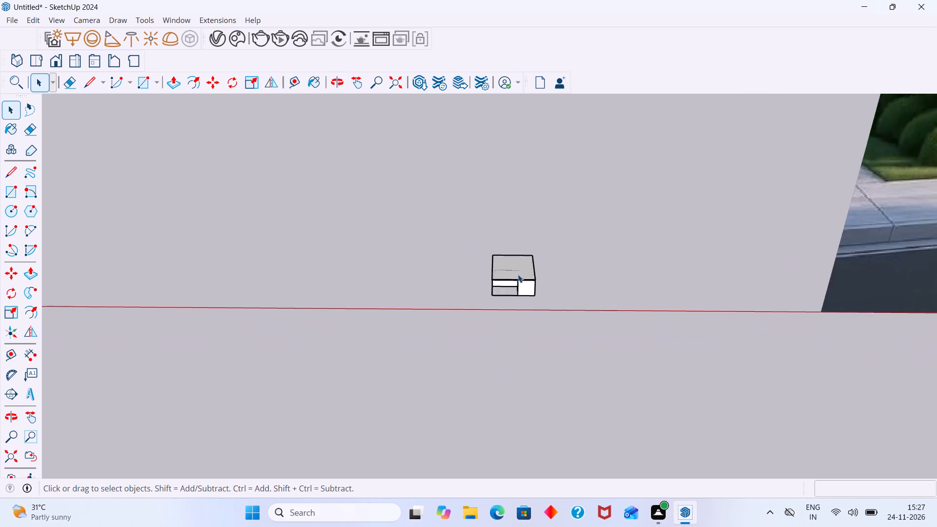
pyautogui.scroll(-3, 518, 274)
pyautogui.keyDown('shift'); pyautogui.moveTo(518, 273); pyautogui.dragTo(349, 324, button='middle'); pyautogui.keyUp('shift')
pyautogui.moveTo(381, 322); pyautogui.dragTo(406, 281, button='middle')
pyautogui.scroll(6, 293, 334)
pyautogui.moveTo(367, 309); pyautogui.dragTo(434, 257, button='middle')
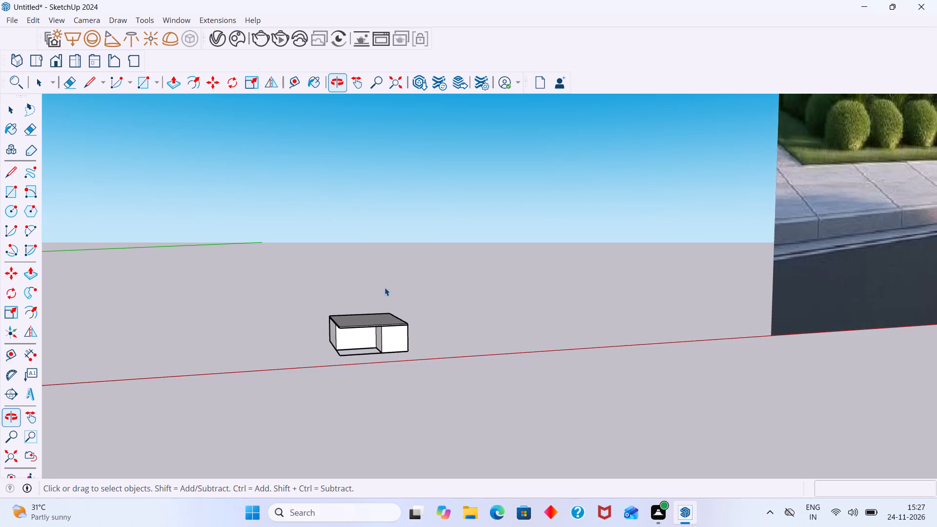
pyautogui.scroll(-5, 385, 287)
pyautogui.scroll(-5, 383, 334)
pyautogui.moveTo(392, 337); pyautogui.dragTo(336, 409, button='middle')
pyautogui.scroll(-4, 390, 364)
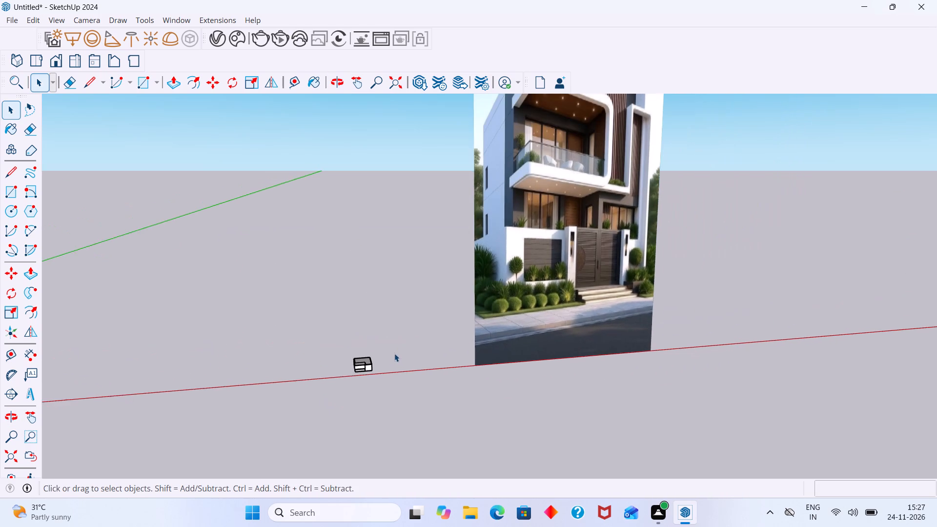
pyautogui.scroll(-1, 394, 353)
pyautogui.moveTo(389, 355); pyautogui.dragTo(367, 388, button='middle')
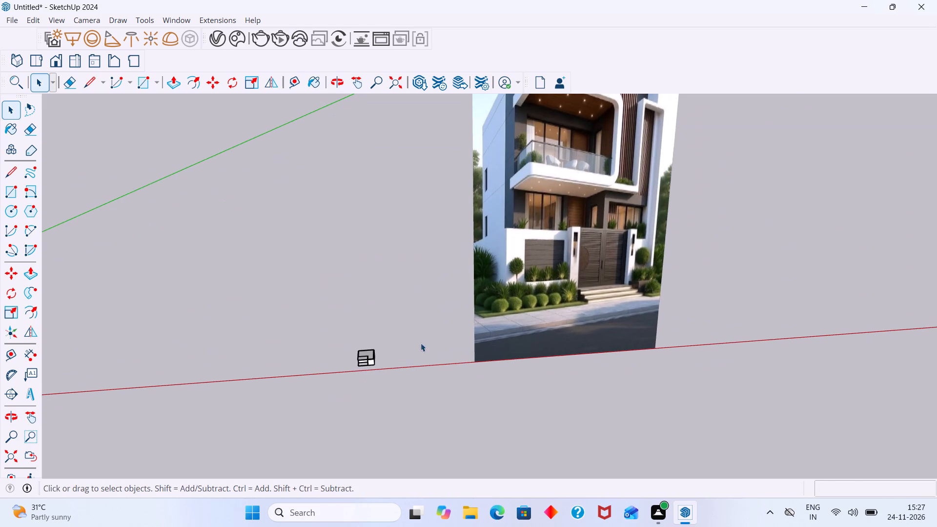
pyautogui.moveTo(381, 367); pyautogui.dragTo(428, 332, button='middle')
pyautogui.scroll(4, 369, 355)
pyautogui.moveTo(392, 356); pyautogui.dragTo(314, 365, button='middle')
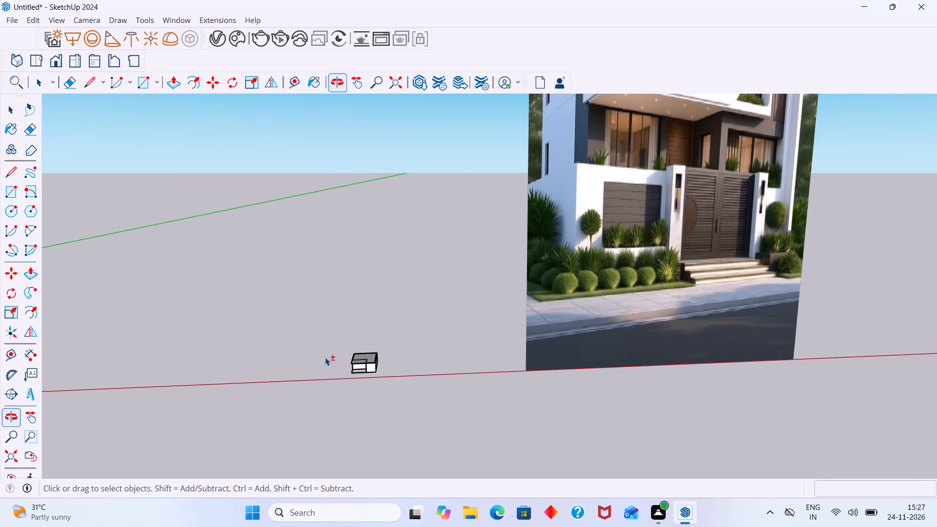
pyautogui.scroll(-5, 325, 357)
pyautogui.keyDown('shift'); pyautogui.moveTo(361, 352); pyautogui.dragTo(271, 371, button='middle'); pyautogui.keyUp('shift')
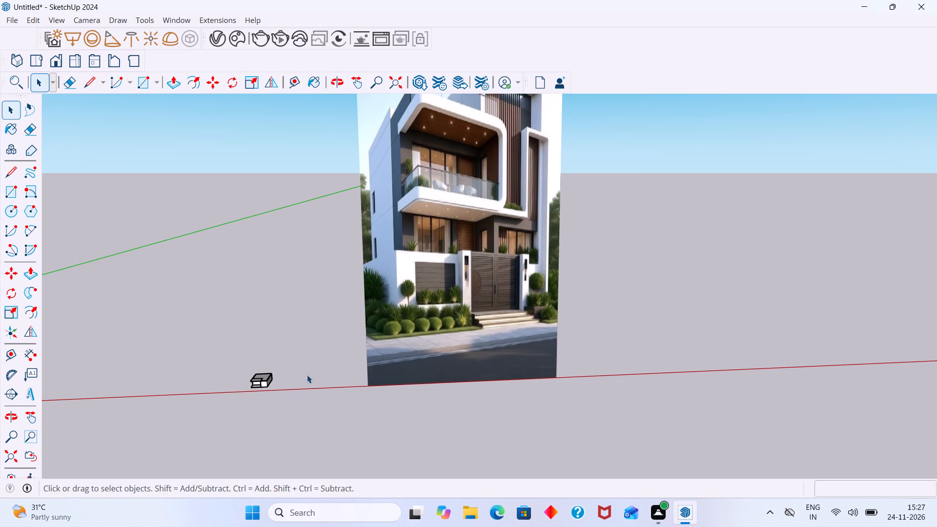
pyautogui.scroll(-2, 307, 375)
pyautogui.moveTo(271, 388); pyautogui.dragTo(489, 388, button='middle')
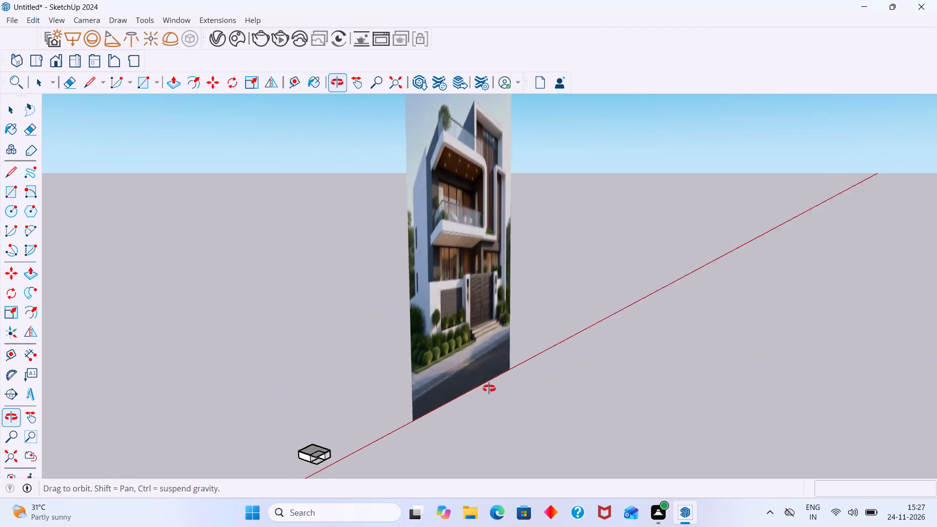
pyautogui.moveTo(489, 388); pyautogui.dragTo(493, 392, button='middle')
pyautogui.scroll(8, 260, 487)
pyautogui.moveTo(318, 454); pyautogui.dragTo(254, 380, button='middle')
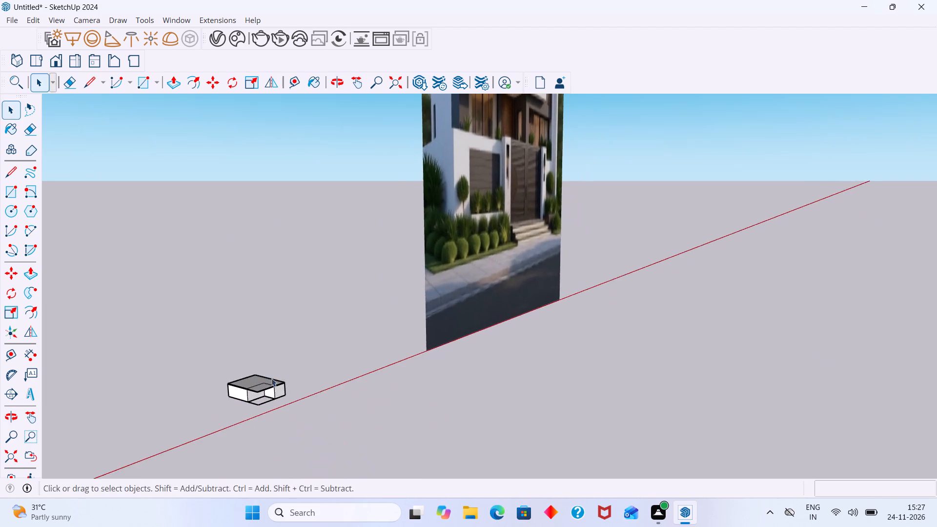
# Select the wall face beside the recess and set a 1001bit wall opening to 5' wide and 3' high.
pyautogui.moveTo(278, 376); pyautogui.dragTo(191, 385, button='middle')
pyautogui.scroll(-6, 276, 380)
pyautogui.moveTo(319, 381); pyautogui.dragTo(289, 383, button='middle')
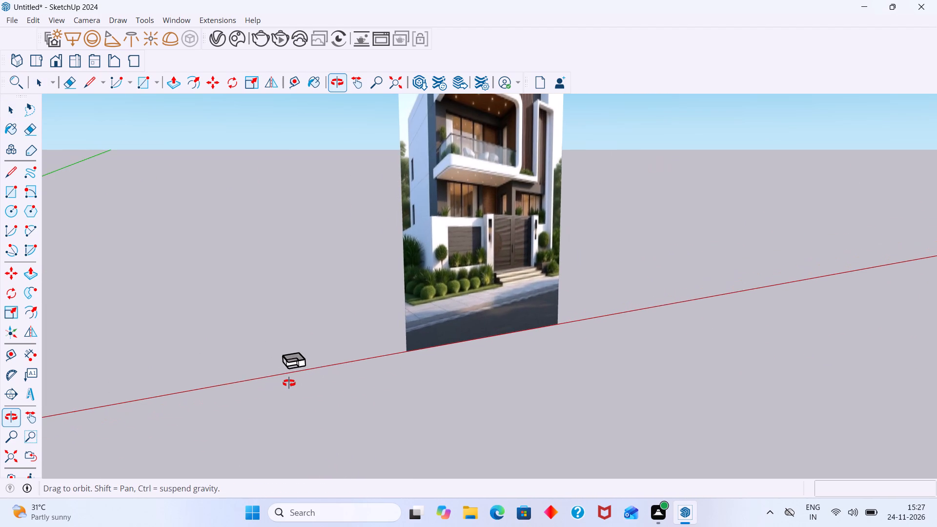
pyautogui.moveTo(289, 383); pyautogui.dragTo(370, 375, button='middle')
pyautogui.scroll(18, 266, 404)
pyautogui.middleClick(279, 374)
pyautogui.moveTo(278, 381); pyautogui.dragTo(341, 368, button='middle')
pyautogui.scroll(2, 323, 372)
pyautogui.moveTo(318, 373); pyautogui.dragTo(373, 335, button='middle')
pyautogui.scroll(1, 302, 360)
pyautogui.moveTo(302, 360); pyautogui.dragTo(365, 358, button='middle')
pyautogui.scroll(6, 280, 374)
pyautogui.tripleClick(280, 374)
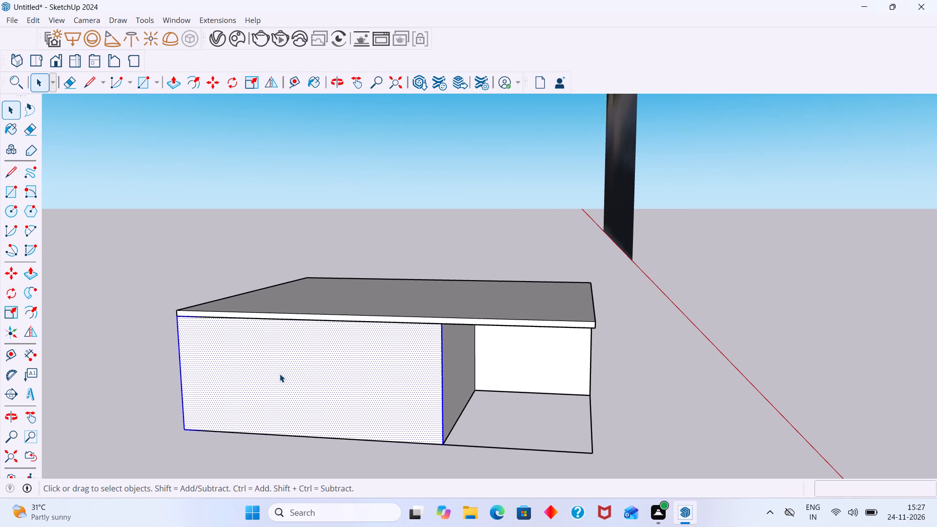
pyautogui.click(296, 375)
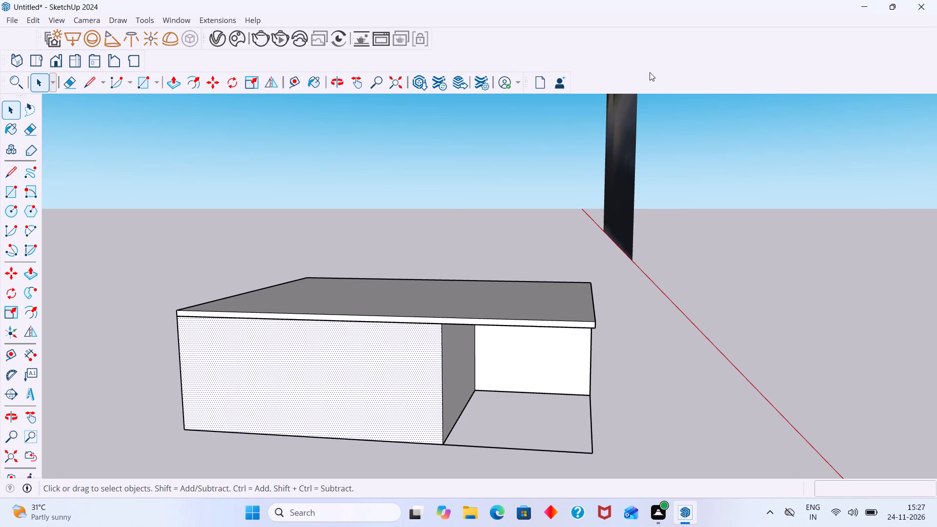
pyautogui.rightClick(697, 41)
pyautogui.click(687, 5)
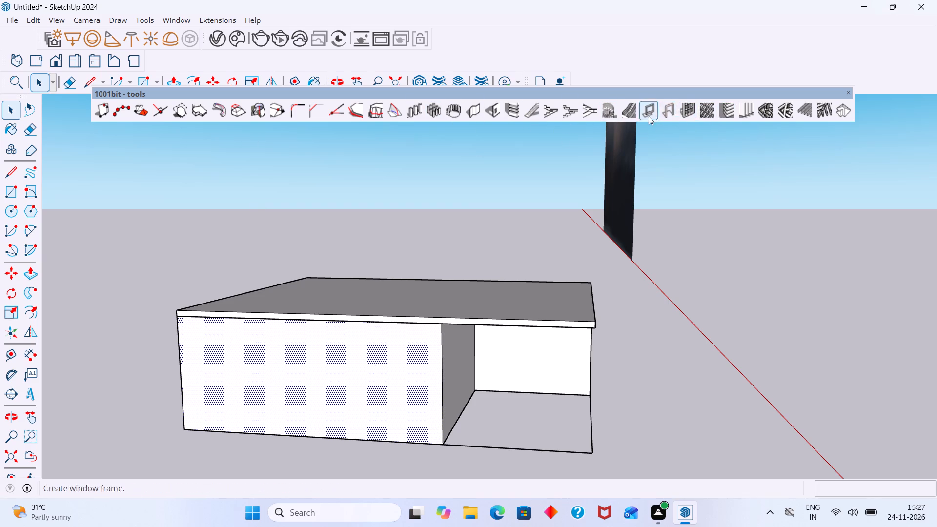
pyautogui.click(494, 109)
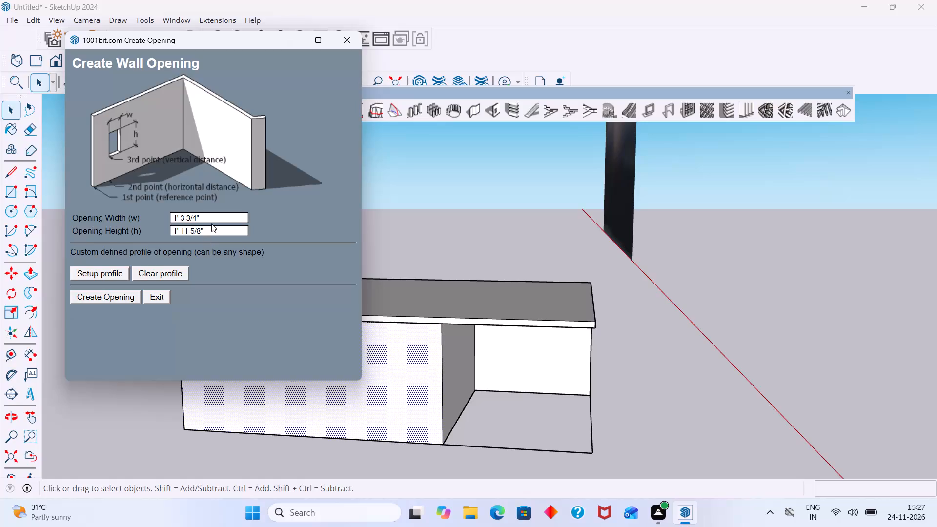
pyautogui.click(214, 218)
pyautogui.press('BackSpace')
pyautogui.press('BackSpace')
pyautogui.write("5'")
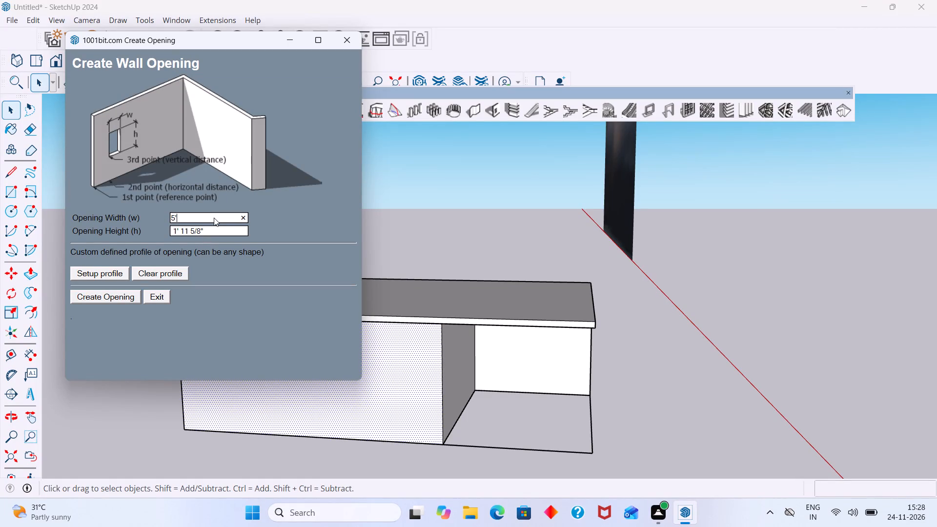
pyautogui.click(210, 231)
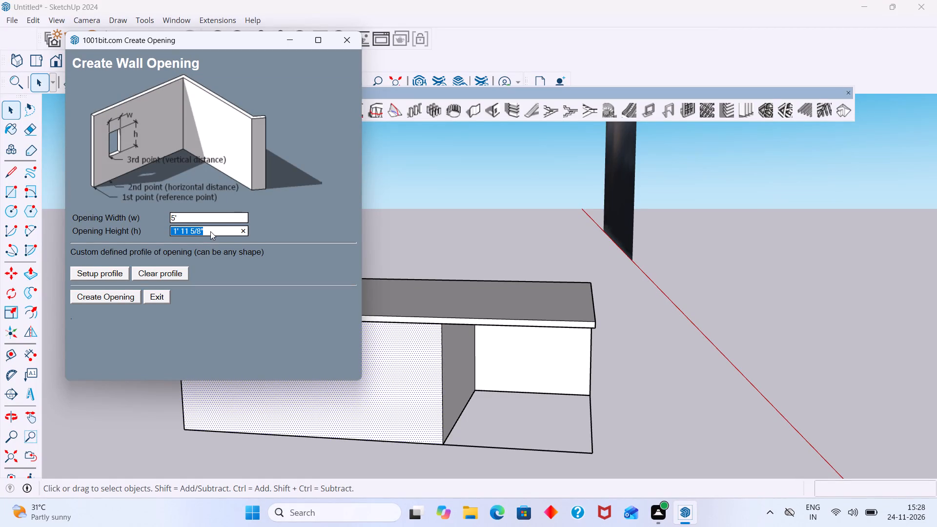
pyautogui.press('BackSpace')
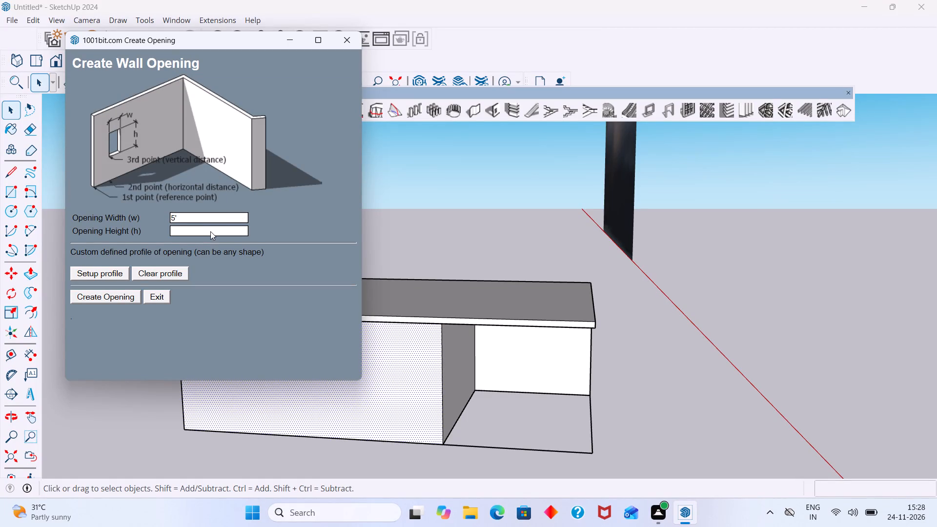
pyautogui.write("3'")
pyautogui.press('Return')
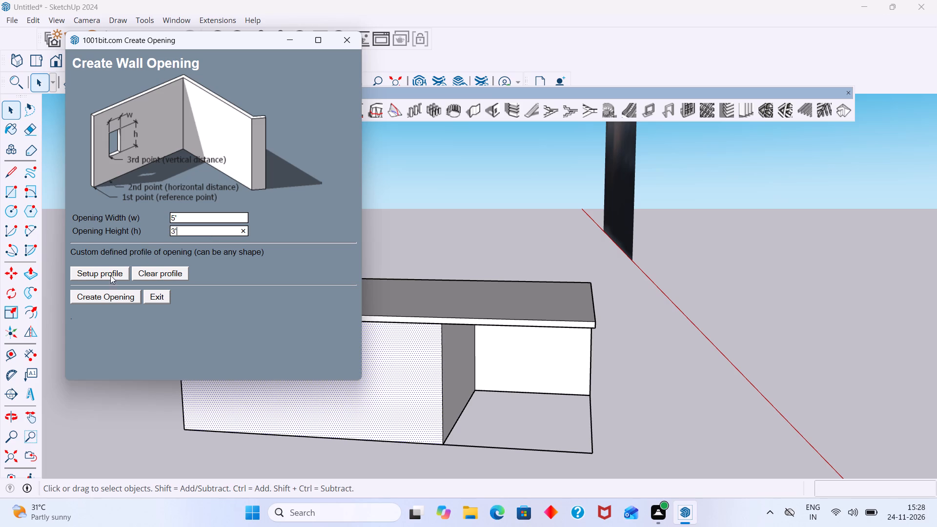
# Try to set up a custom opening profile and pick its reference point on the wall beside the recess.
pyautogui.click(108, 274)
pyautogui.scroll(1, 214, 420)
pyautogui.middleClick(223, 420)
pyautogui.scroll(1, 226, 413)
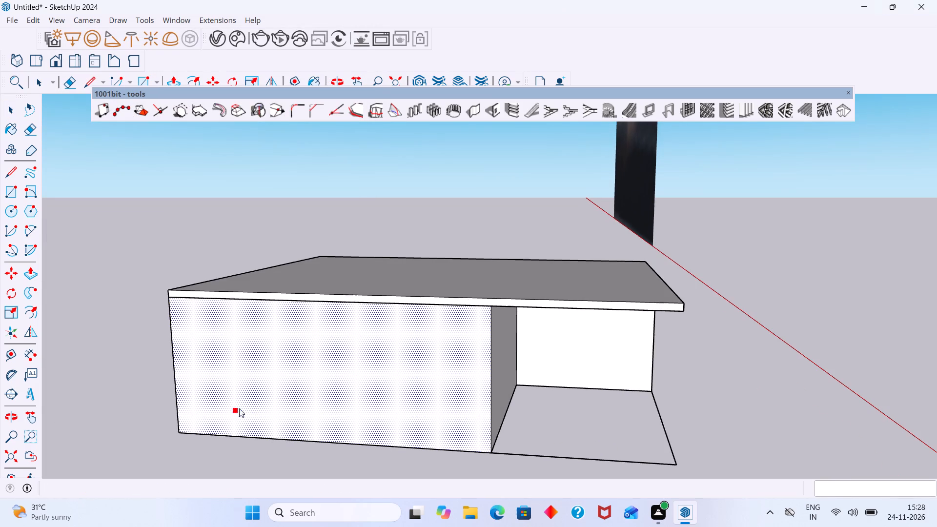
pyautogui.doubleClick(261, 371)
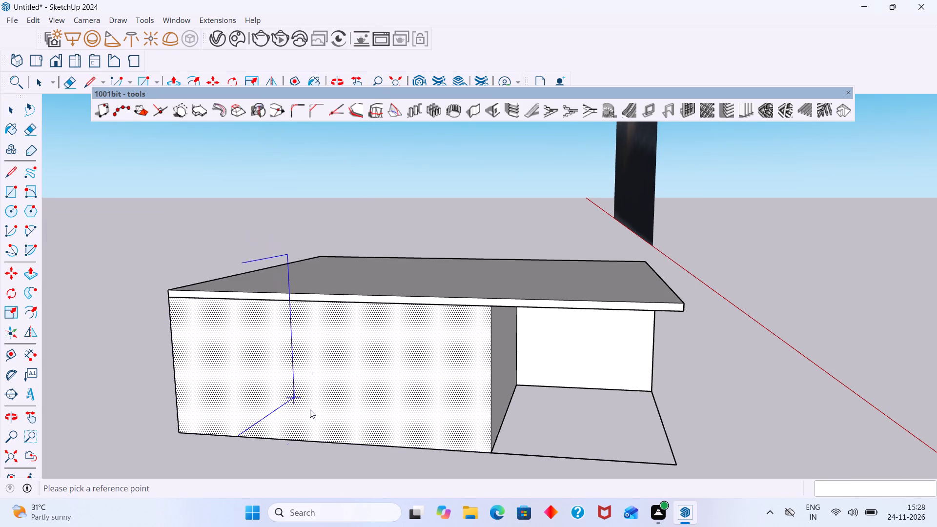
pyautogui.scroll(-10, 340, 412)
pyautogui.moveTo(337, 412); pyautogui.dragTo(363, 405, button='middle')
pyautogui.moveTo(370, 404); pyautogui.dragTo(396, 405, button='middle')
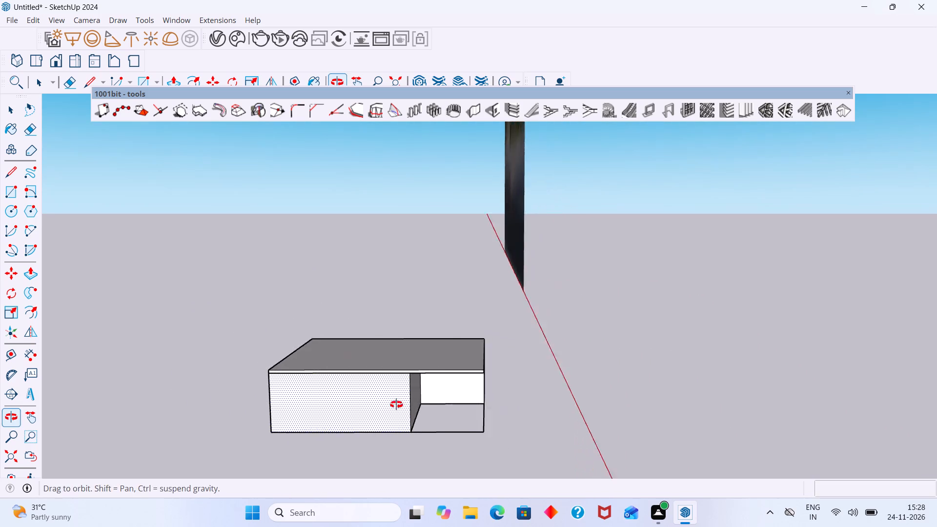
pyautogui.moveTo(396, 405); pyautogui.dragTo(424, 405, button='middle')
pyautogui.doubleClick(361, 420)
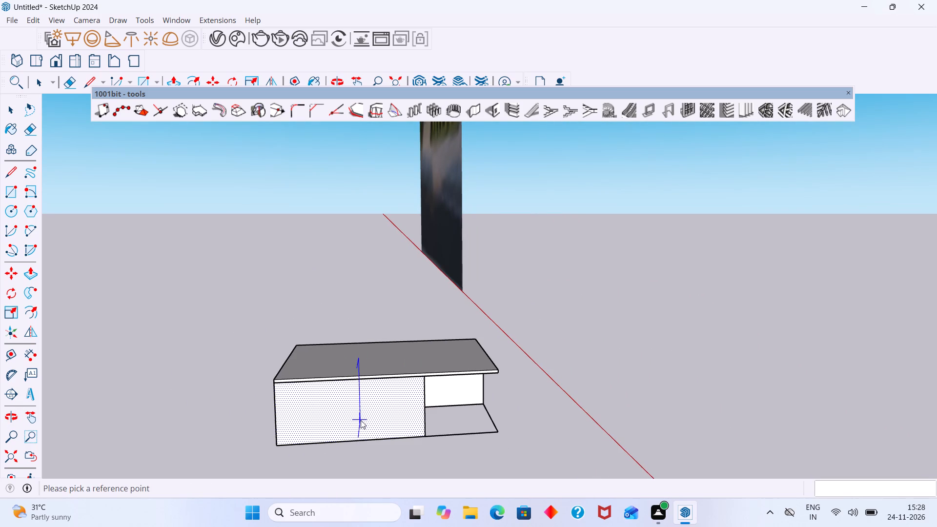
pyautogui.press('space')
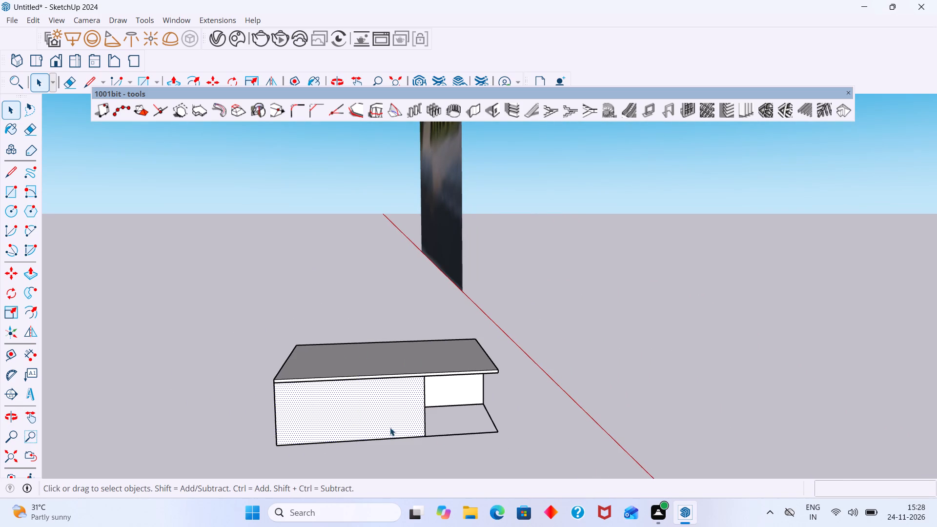
# Place a horizontal guide 3' above the bottom edge of the wall beside the recess.
pyautogui.scroll(5, 329, 424)
pyautogui.moveTo(339, 436); pyautogui.dragTo(282, 436, button='middle')
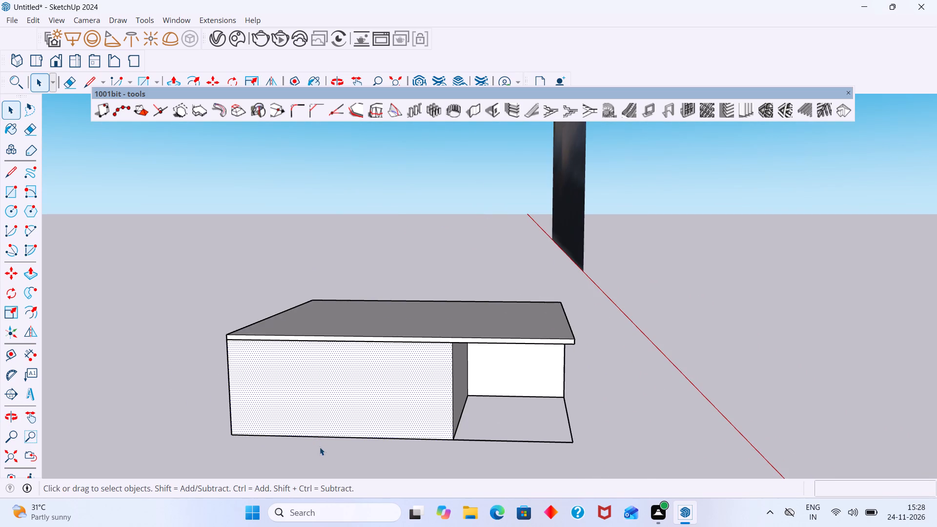
pyautogui.press('t')
pyautogui.scroll(3, 314, 448)
pyautogui.press('t')
pyautogui.press('space')
pyautogui.click(351, 448)
pyautogui.scroll(-8, 352, 436)
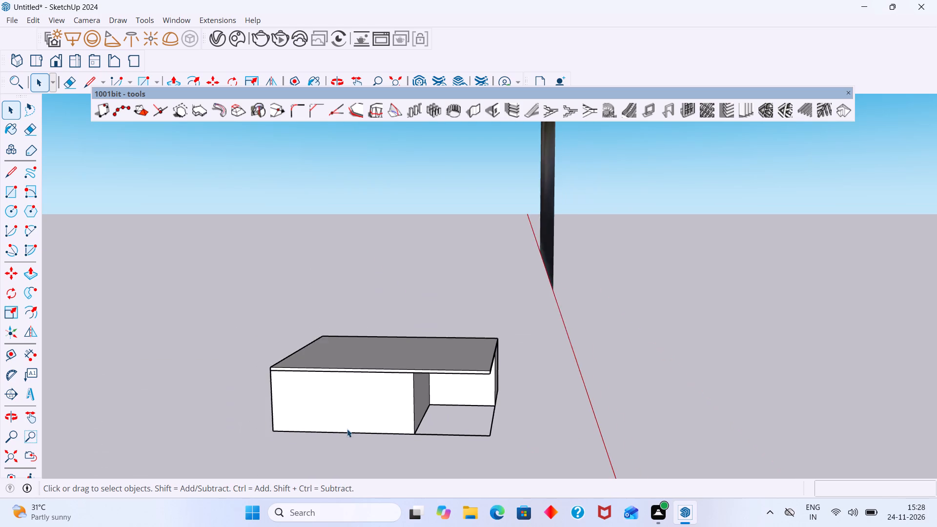
pyautogui.scroll(3, 364, 434)
pyautogui.press('t')
pyautogui.click(352, 434)
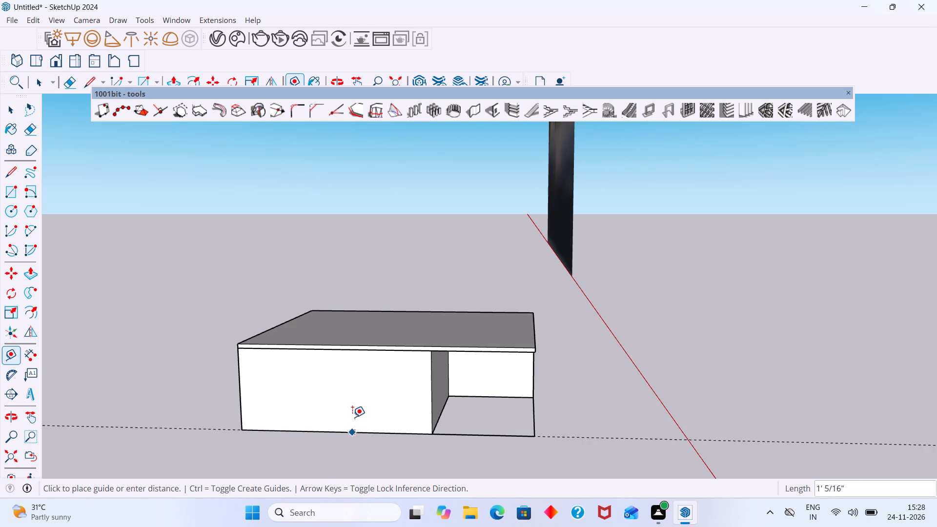
pyautogui.write("3'")
pyautogui.press('Return')
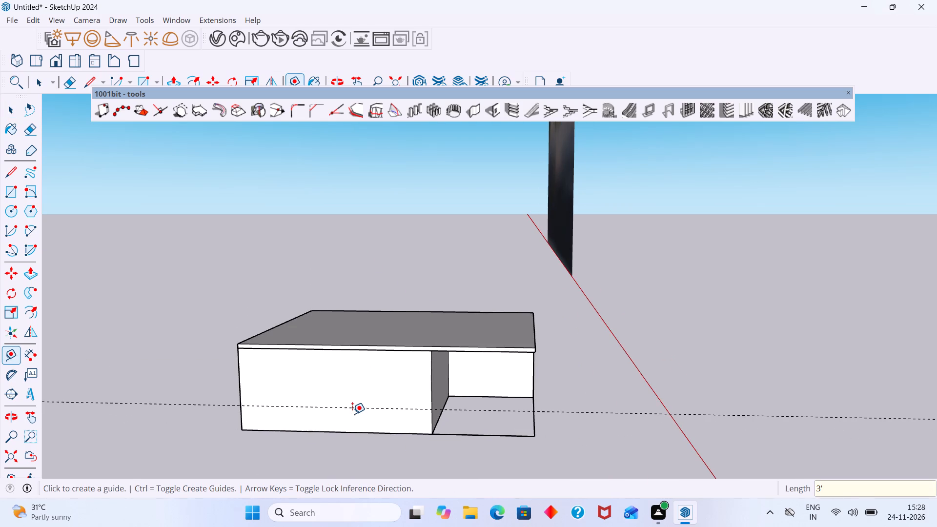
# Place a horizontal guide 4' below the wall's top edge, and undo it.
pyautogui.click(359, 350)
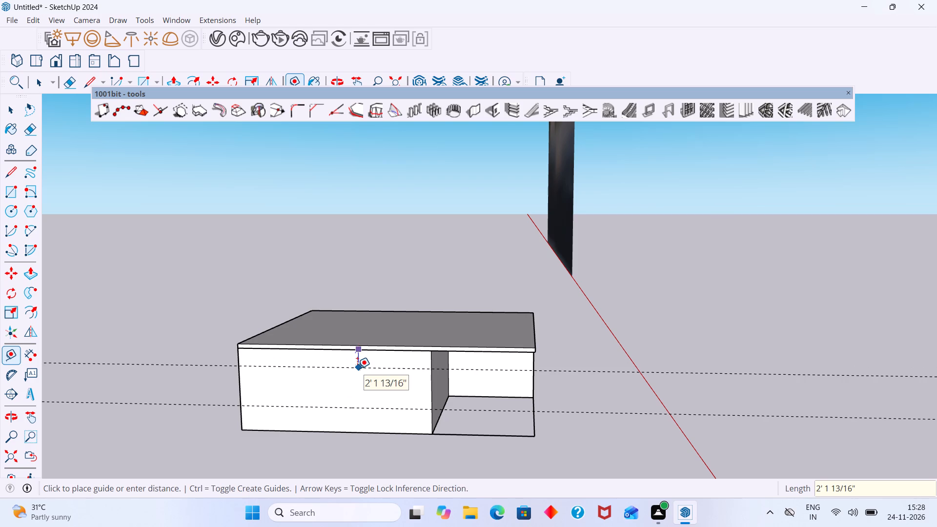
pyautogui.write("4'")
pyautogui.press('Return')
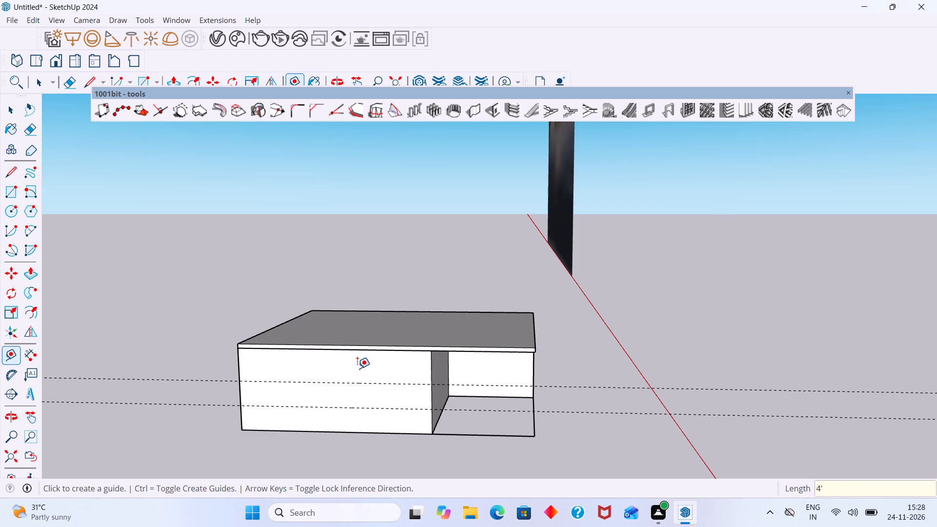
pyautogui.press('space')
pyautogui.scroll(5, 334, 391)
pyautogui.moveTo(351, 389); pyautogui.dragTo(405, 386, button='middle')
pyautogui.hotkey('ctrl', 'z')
# Place a second horizontal guide 4' above the existing guide on the wall.
pyautogui.press('t')
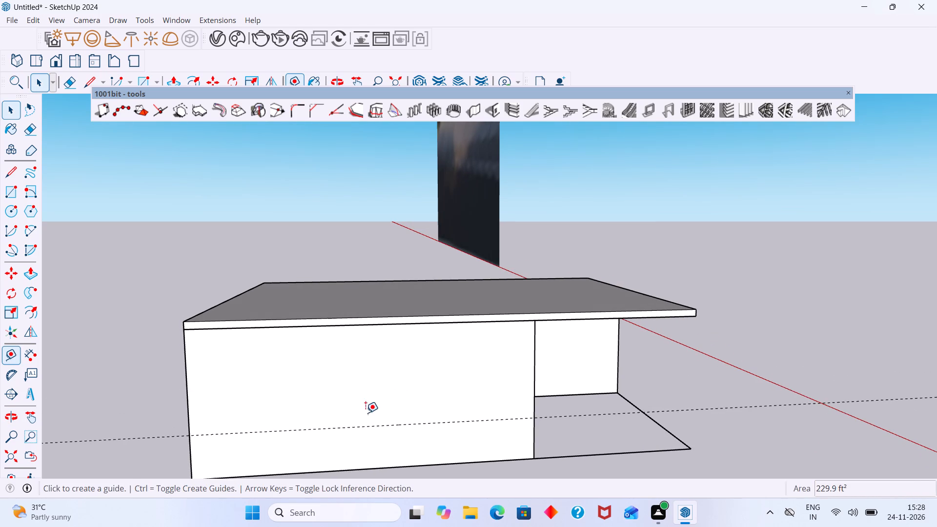
pyautogui.click(368, 427)
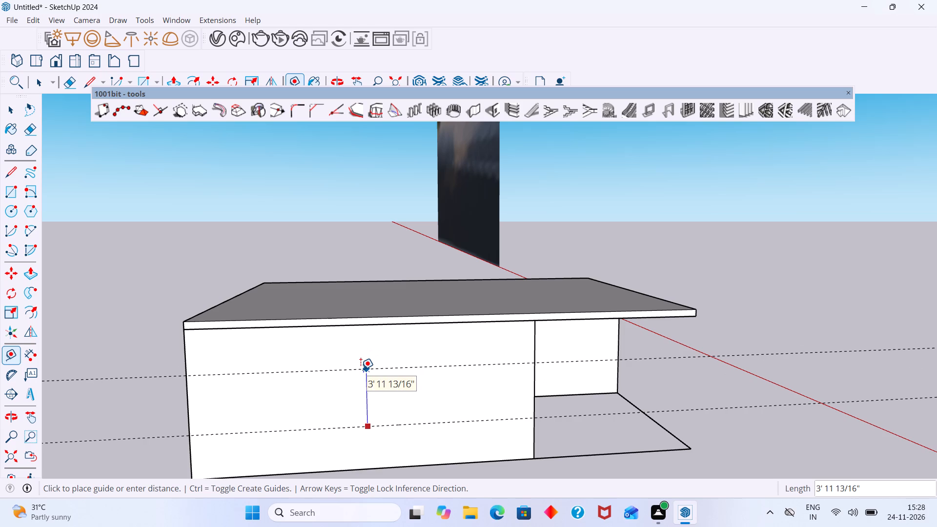
pyautogui.write("4'")
pyautogui.press('Return')
pyautogui.press('space')
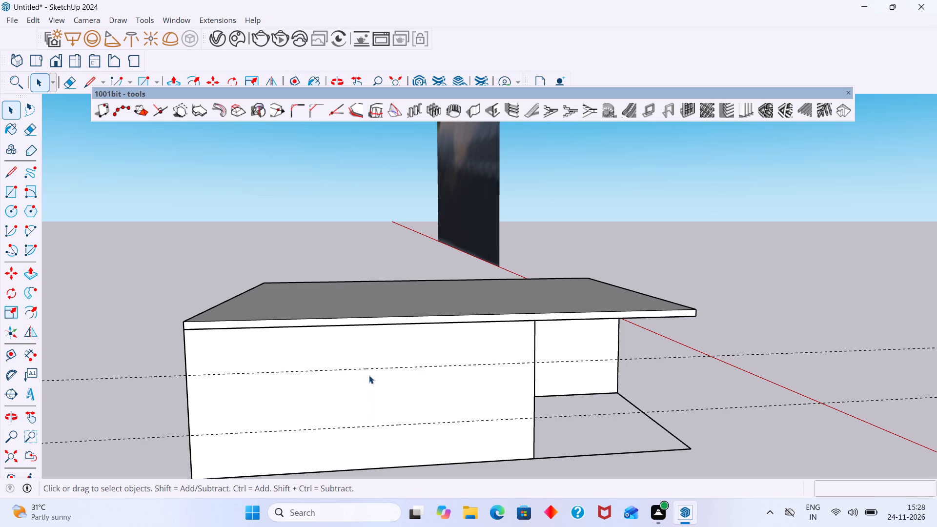
# Measure the distance from the upper guide to the wall's top edge.
pyautogui.press('t')
pyautogui.click(387, 365)
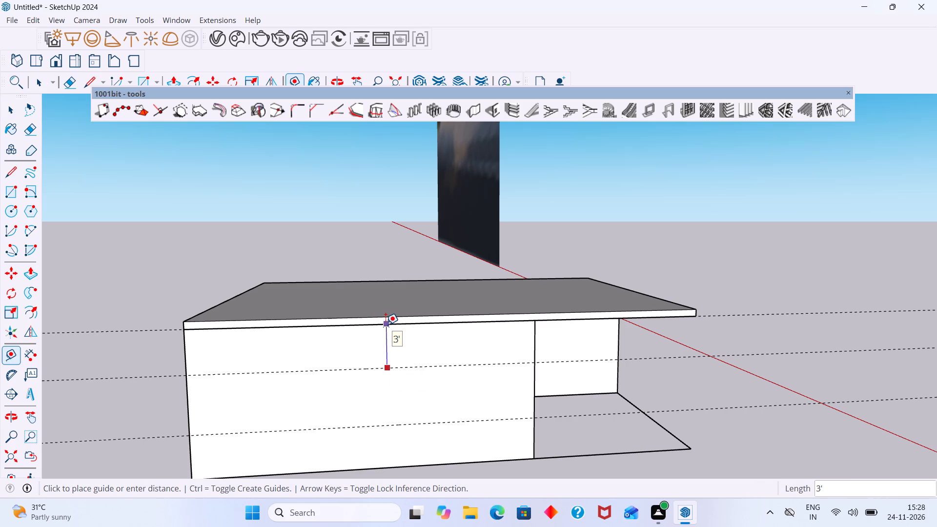
pyautogui.press('space')
# Place a vertical guide on the same wall, offset inward from its vertical edge farthest from the recess.
pyautogui.scroll(-8, 392, 380)
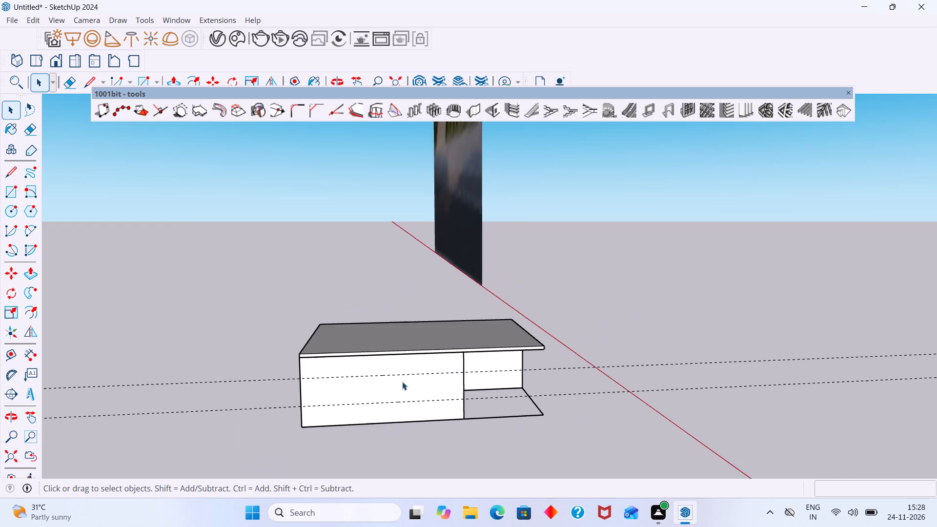
pyautogui.moveTo(376, 394); pyautogui.dragTo(307, 412, button='middle')
pyautogui.scroll(2, 368, 374)
pyautogui.moveTo(367, 371); pyautogui.dragTo(409, 382, button='middle')
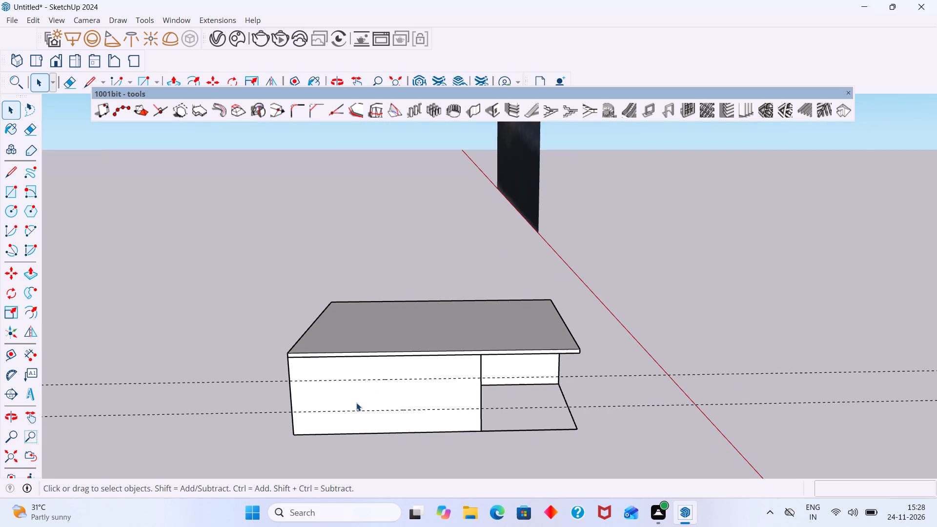
pyautogui.press('t')
pyautogui.click(290, 395)
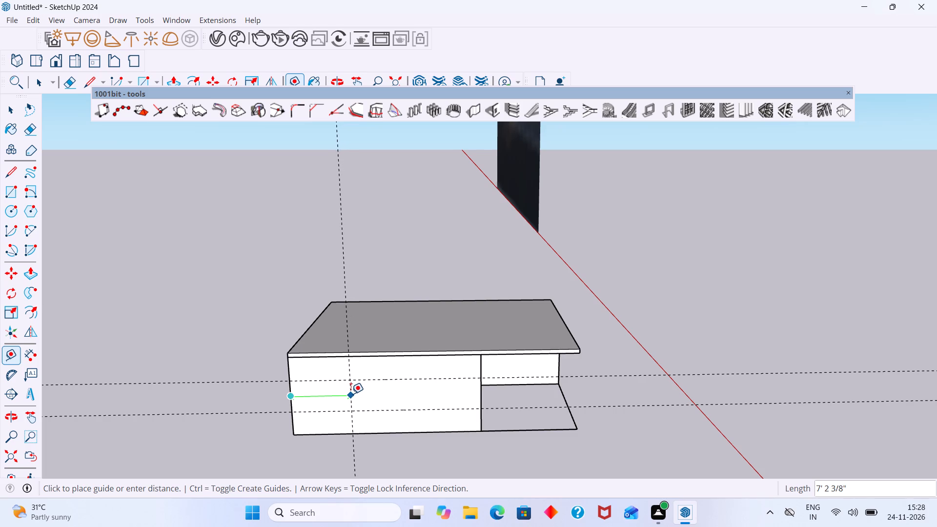
pyautogui.click(346, 394)
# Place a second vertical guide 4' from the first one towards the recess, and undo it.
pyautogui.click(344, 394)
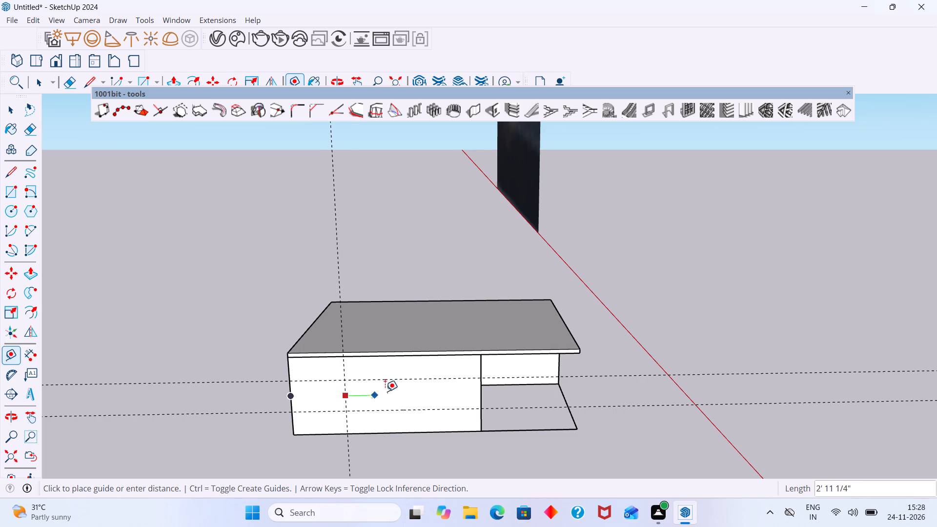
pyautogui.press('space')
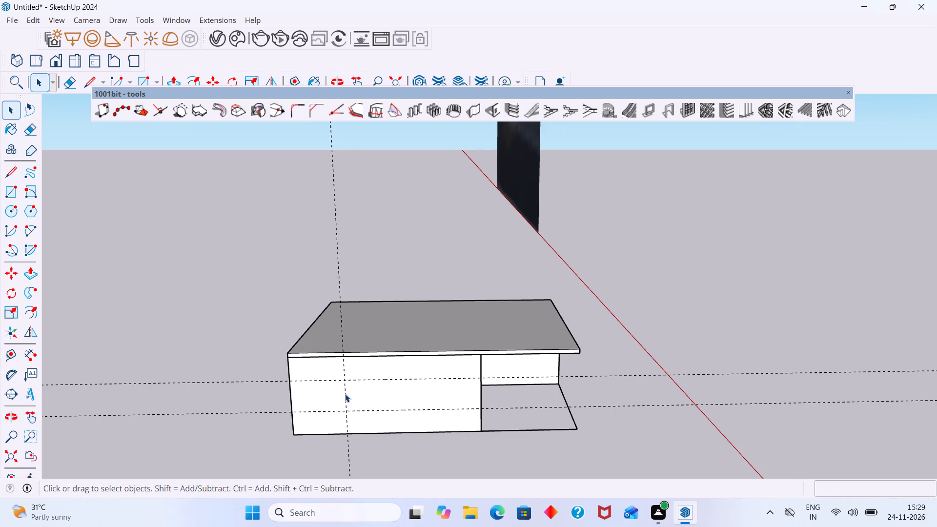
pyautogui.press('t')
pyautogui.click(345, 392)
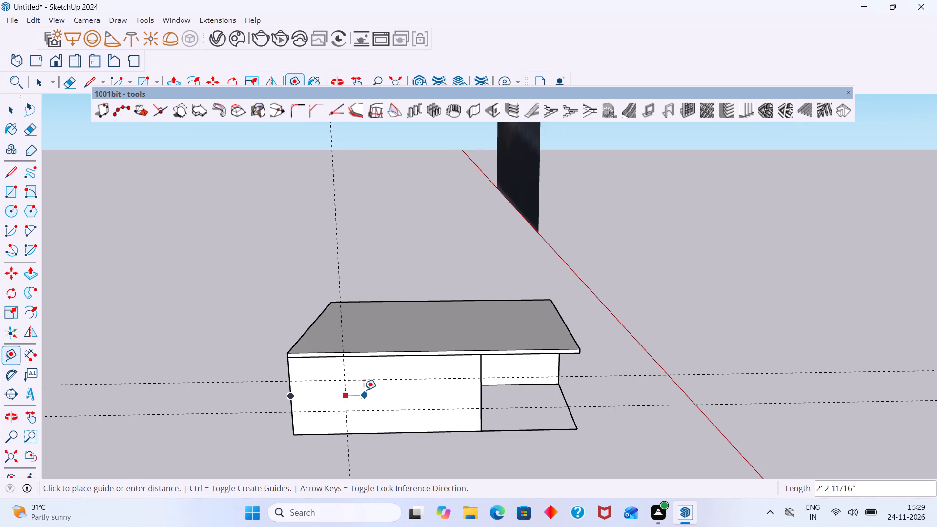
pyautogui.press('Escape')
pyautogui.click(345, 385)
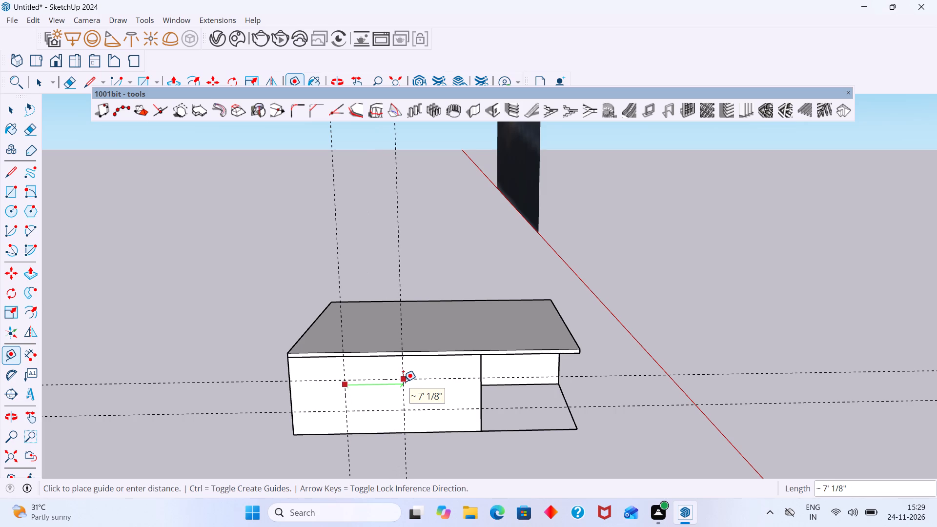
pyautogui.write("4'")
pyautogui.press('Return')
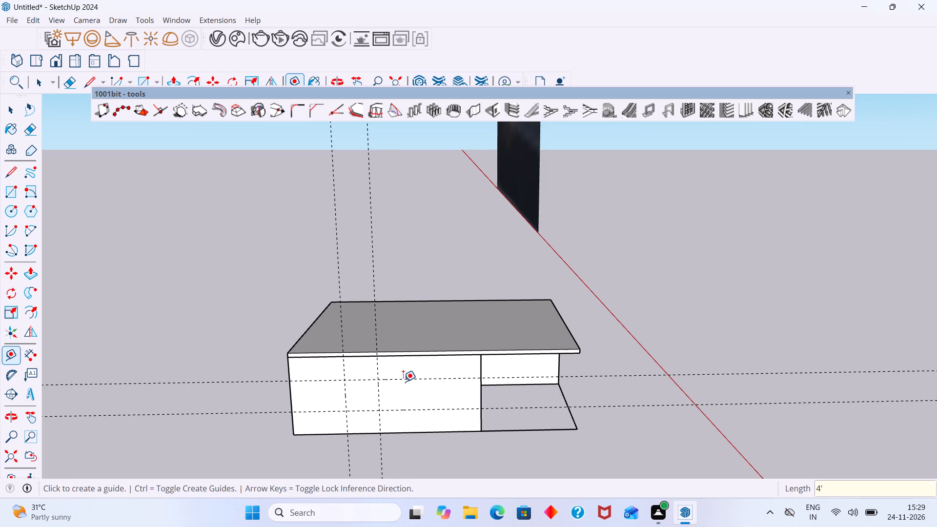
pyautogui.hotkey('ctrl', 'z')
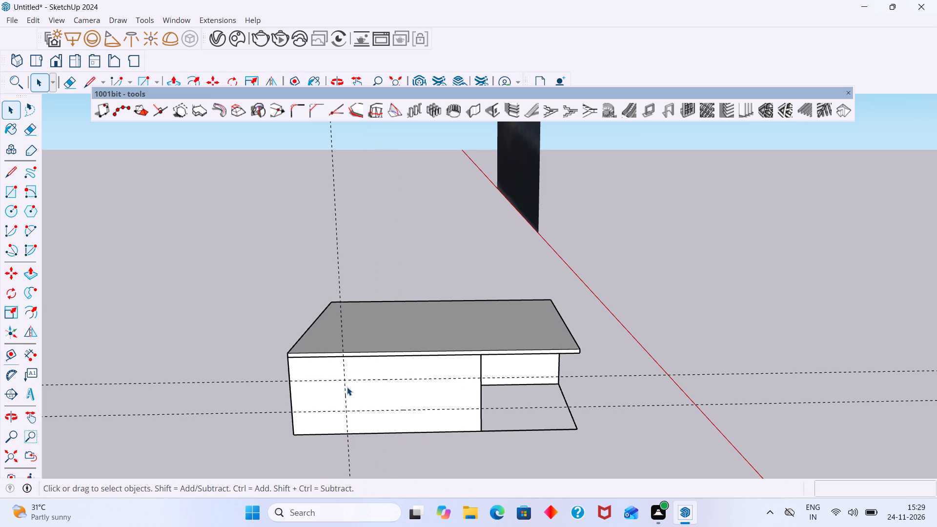
# Place a second vertical guide on the wall, 5' from the first one towards the recess.
pyautogui.press('t')
pyautogui.click(345, 384)
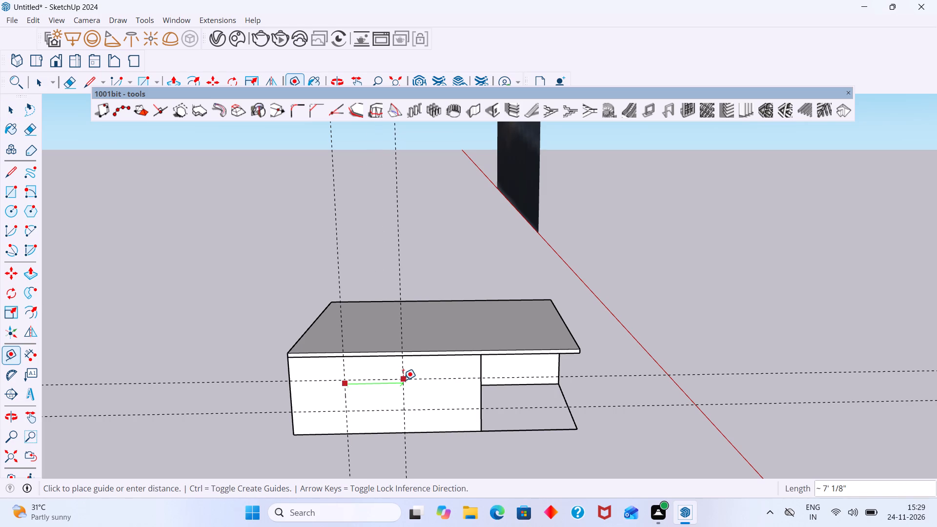
pyautogui.write("5'")
pyautogui.press('Return')
pyautogui.press('space')
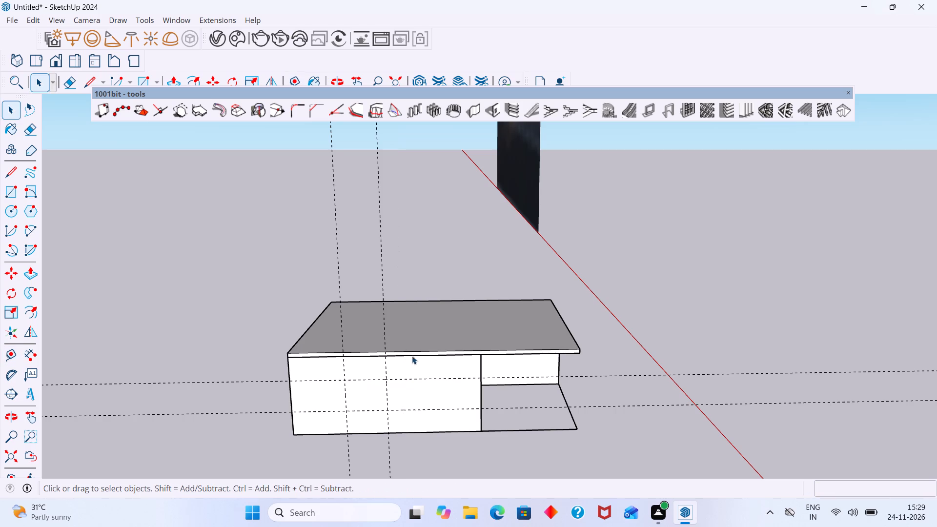
# Create a wall opening 5' wide and 4' high in the area framed by the four guides.
pyautogui.moveTo(365, 399); pyautogui.dragTo(347, 403, button='middle')
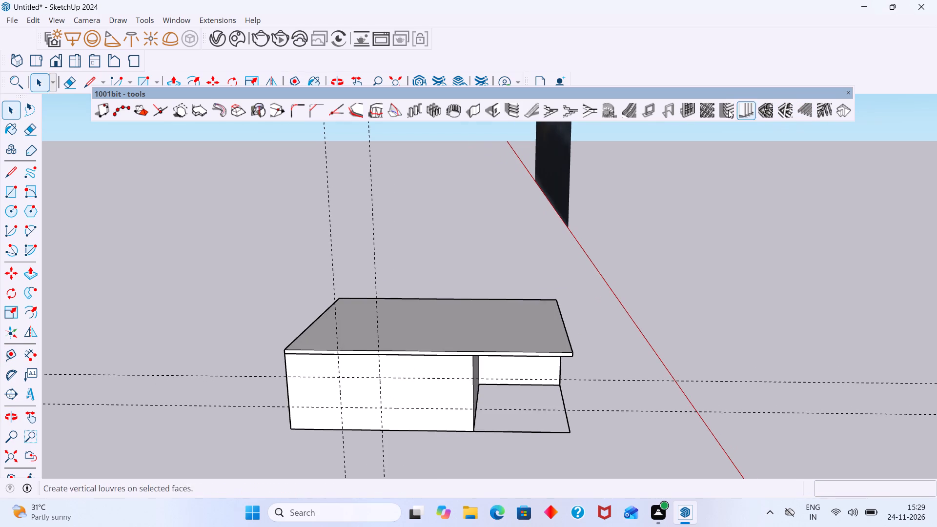
pyautogui.click(494, 112)
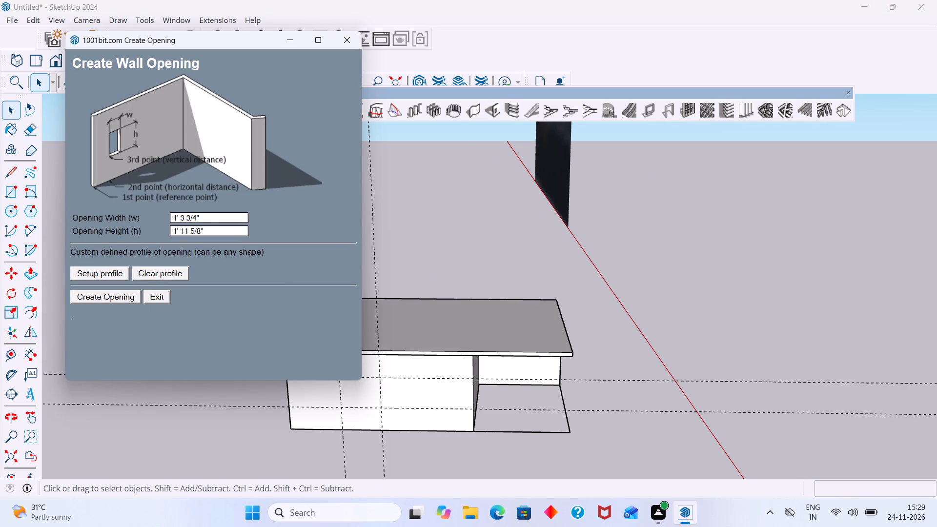
pyautogui.click(205, 215)
pyautogui.press('BackSpace')
pyautogui.press('BackSpace')
pyautogui.press('BackSpace')
pyautogui.press('BackSpace')
pyautogui.press('BackSpace')
pyautogui.press('BackSpace')
pyautogui.press('BackSpace')
pyautogui.press('BackSpace')
pyautogui.press('BackSpace')
pyautogui.press('BackSpace')
pyautogui.press('BackSpace')
pyautogui.write("5'")
pyautogui.click(209, 230)
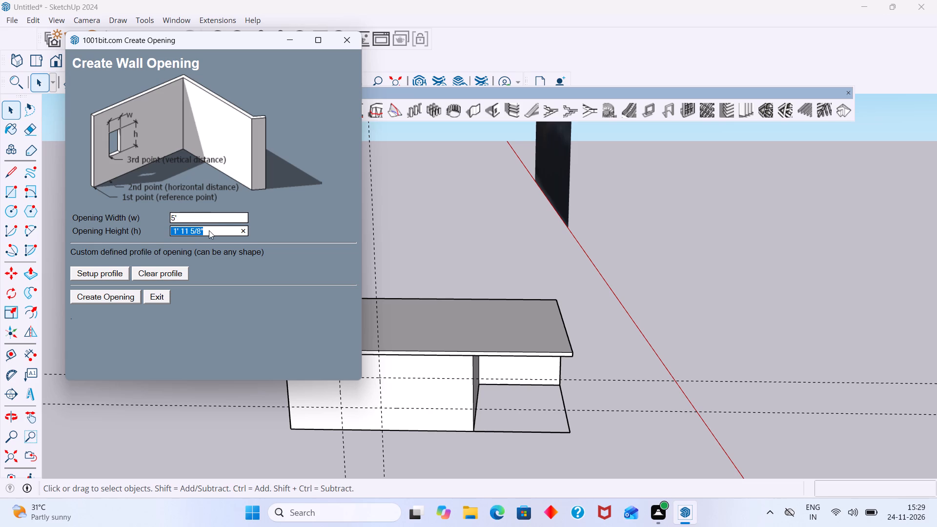
pyautogui.write("4'")
pyautogui.press('Return')
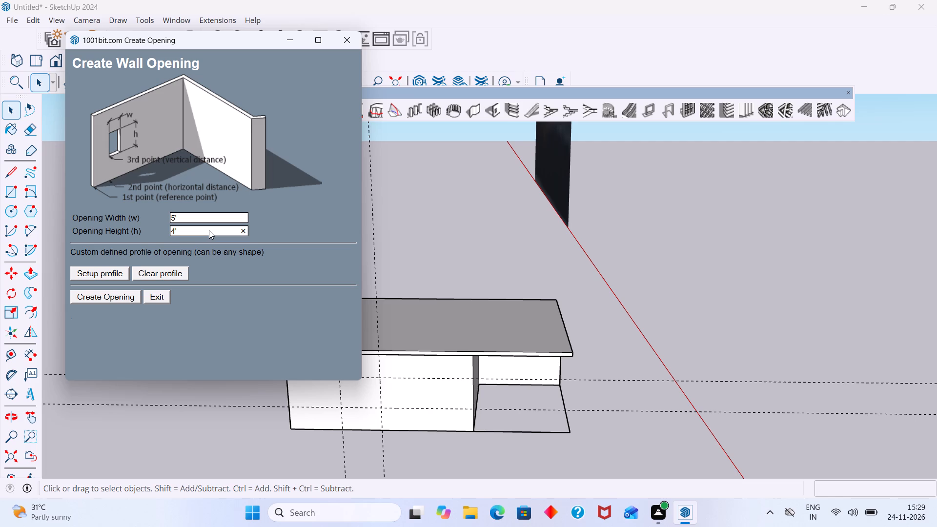
pyautogui.click(113, 294)
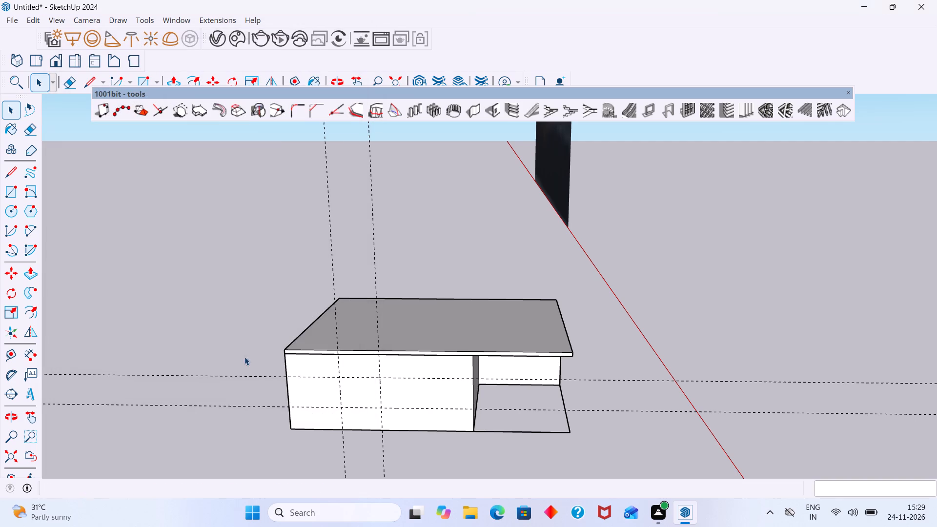
pyautogui.scroll(3, 355, 398)
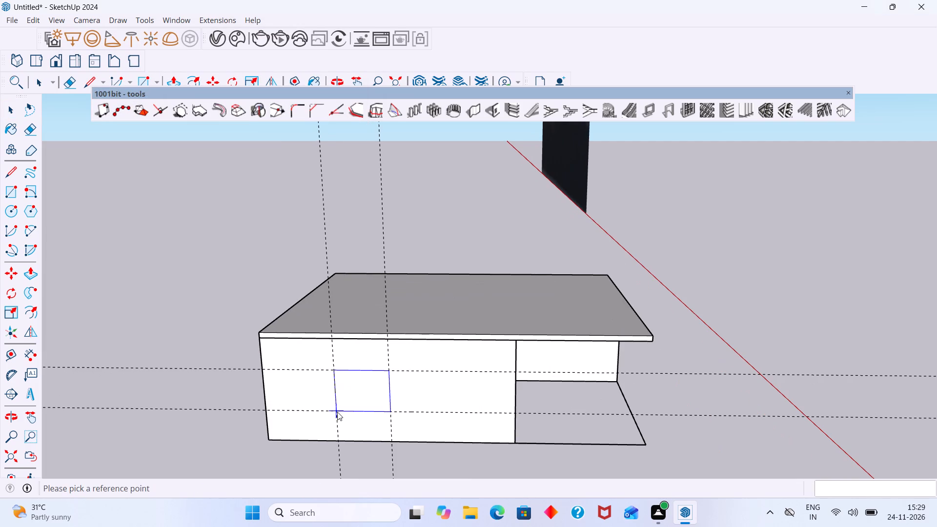
pyautogui.doubleClick(337, 412)
pyautogui.press('space')
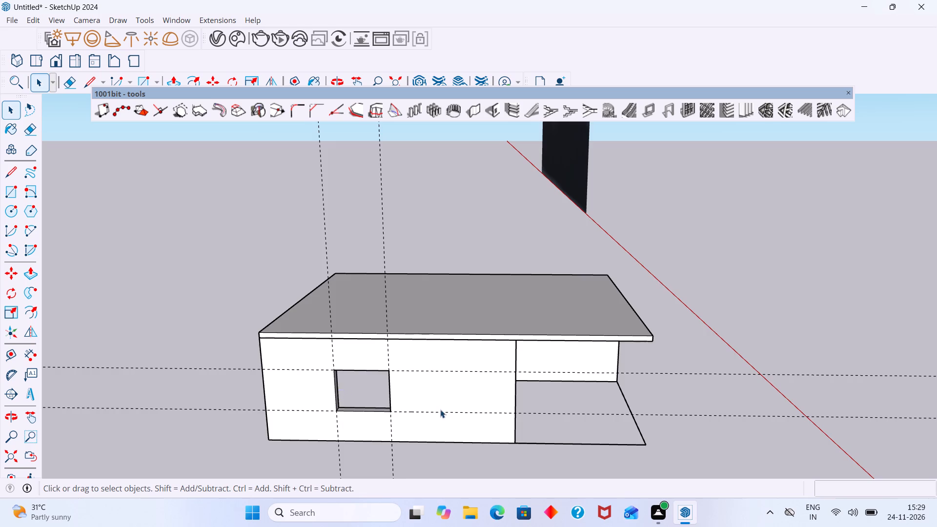
# Examine the house block with its window opening against the reference elevation image.
pyautogui.scroll(-8, 442, 407)
pyautogui.moveTo(449, 396); pyautogui.dragTo(314, 386, button='middle')
pyautogui.click(640, 316)
pyautogui.moveTo(524, 341); pyautogui.dragTo(444, 344, button='middle')
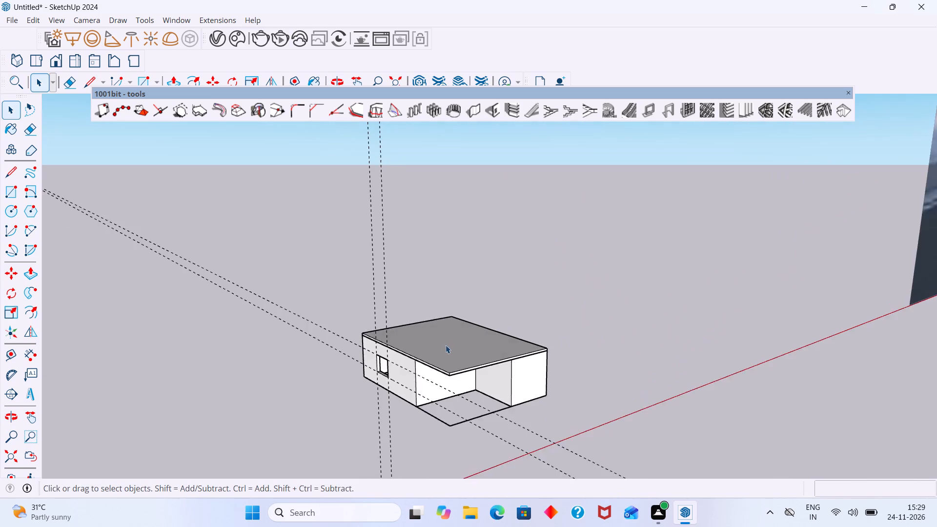
pyautogui.scroll(-17, 448, 343)
pyautogui.keyDown('shift'); pyautogui.moveTo(498, 325); pyautogui.dragTo(387, 386, button='middle'); pyautogui.keyUp('shift')
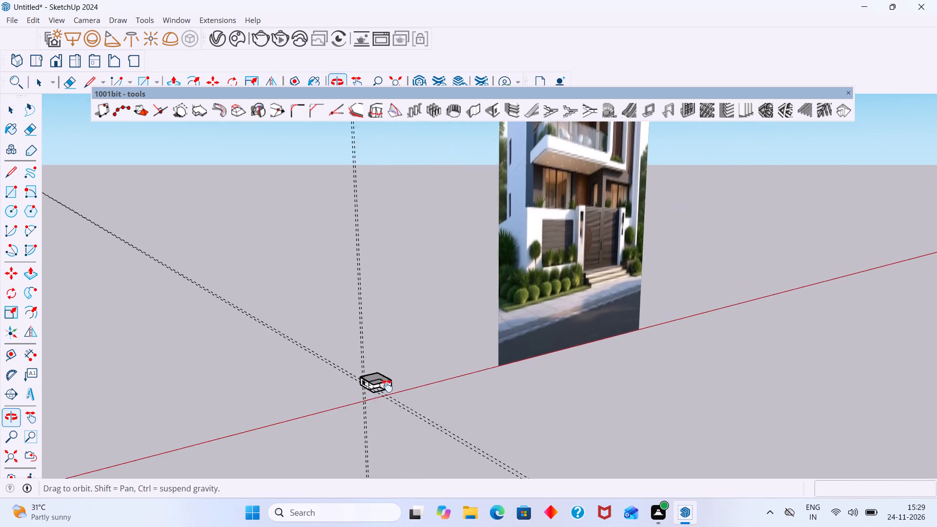
pyautogui.keyDown('shift'); pyautogui.moveTo(387, 386); pyautogui.dragTo(387, 386, button='middle'); pyautogui.keyUp('shift')
pyautogui.moveTo(412, 365); pyautogui.dragTo(390, 331, button='middle')
pyautogui.scroll(-4, 389, 330)
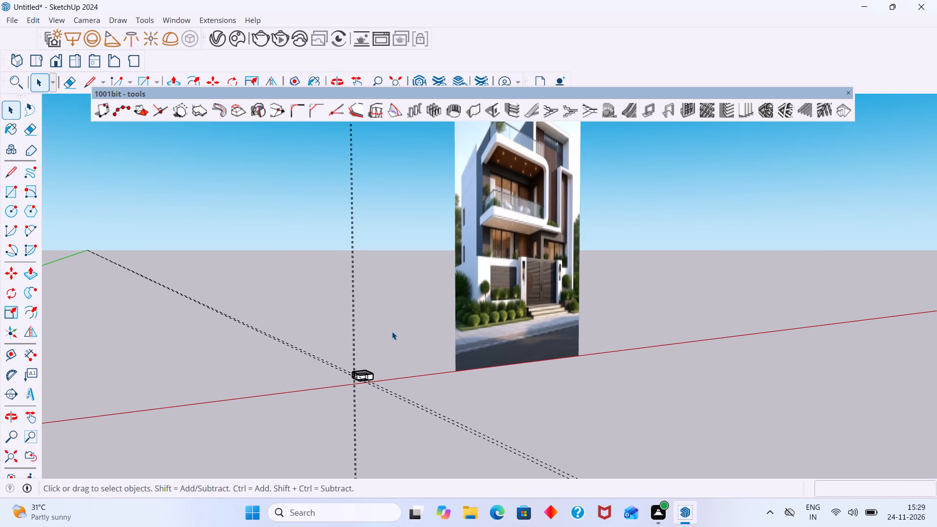
# Erase the two horizontal and two vertical guides around the window opening.
pyautogui.scroll(17, 363, 396)
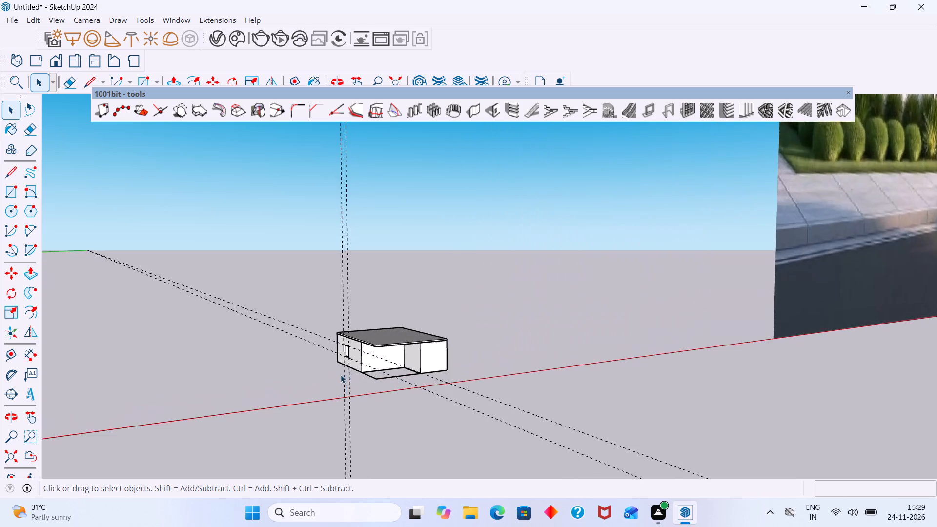
pyautogui.scroll(8, 341, 375)
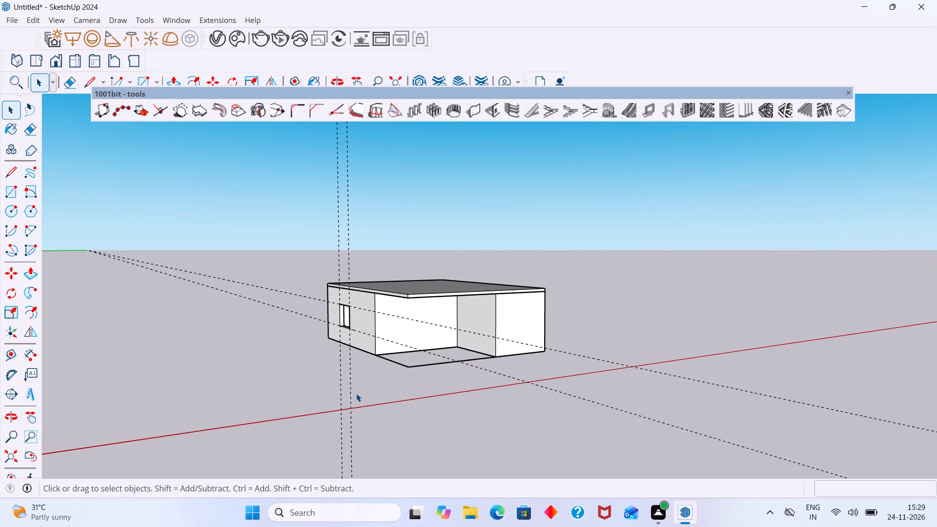
pyautogui.press('e')
pyautogui.moveTo(619, 347); pyautogui.dragTo(565, 413)
pyautogui.moveTo(375, 222); pyautogui.dragTo(348, 212)
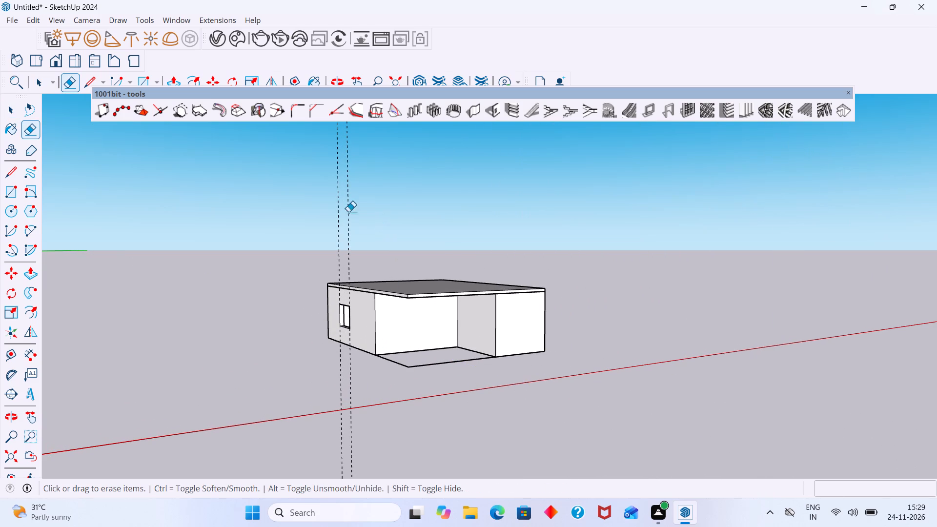
pyautogui.moveTo(348, 212); pyautogui.dragTo(280, 195)
pyautogui.scroll(1, 370, 206)
pyautogui.scroll(-7, 372, 212)
pyautogui.press('space')
# Examine the window wall, the roof slab and the recess from several sides.
pyautogui.click(511, 226)
pyautogui.moveTo(479, 258); pyautogui.dragTo(500, 356, button='middle')
pyautogui.moveTo(382, 319); pyautogui.dragTo(557, 297, button='middle')
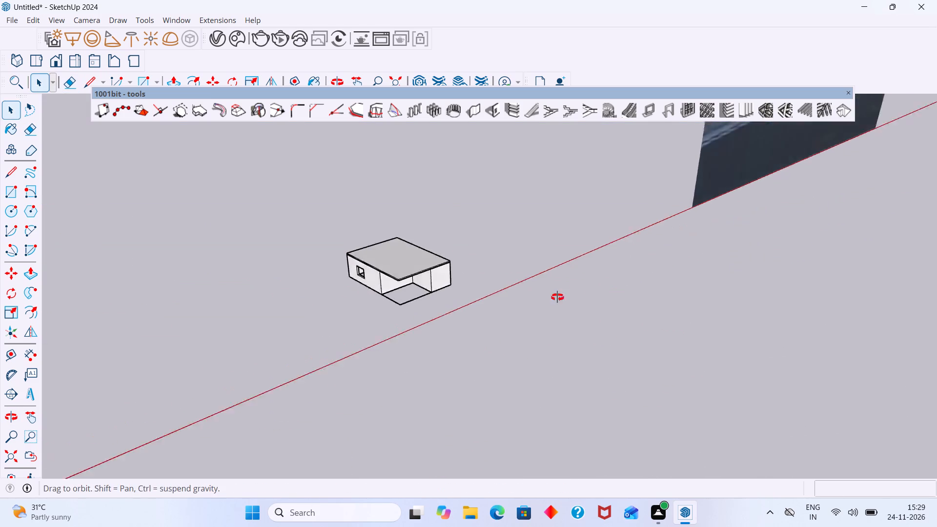
pyautogui.moveTo(557, 297); pyautogui.dragTo(563, 289, button='middle')
pyautogui.scroll(8, 356, 285)
pyautogui.moveTo(394, 316); pyautogui.dragTo(305, 316, button='middle')
pyautogui.scroll(2, 395, 307)
pyautogui.moveTo(394, 300); pyautogui.dragTo(304, 295, button='middle')
pyautogui.scroll(1, 405, 302)
pyautogui.moveTo(405, 302); pyautogui.dragTo(420, 265, button='middle')
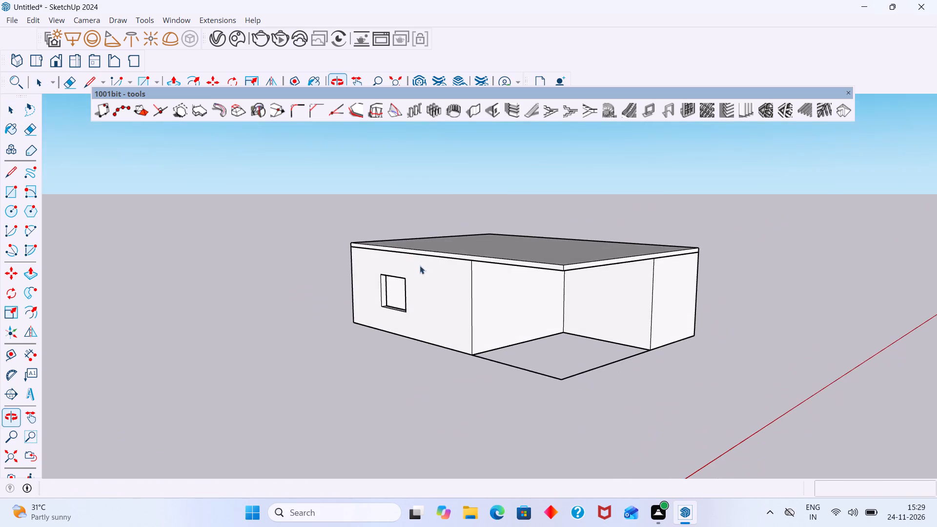
pyautogui.moveTo(420, 265); pyautogui.dragTo(421, 263, button='middle')
pyautogui.moveTo(390, 281); pyautogui.dragTo(256, 260, button='middle')
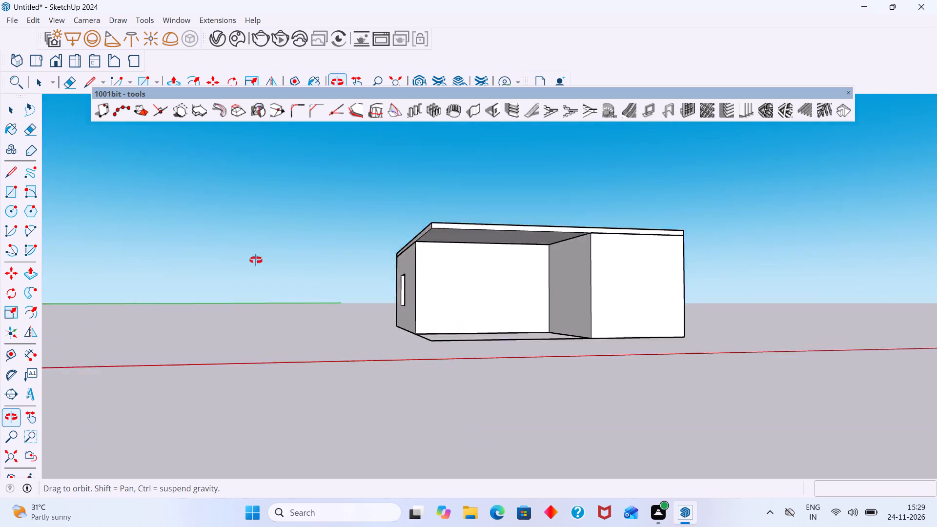
pyautogui.moveTo(256, 260); pyautogui.dragTo(275, 273, button='middle')
pyautogui.scroll(4, 433, 292)
pyautogui.scroll(-10, 439, 355)
pyautogui.moveTo(473, 377); pyautogui.dragTo(476, 409, button='middle')
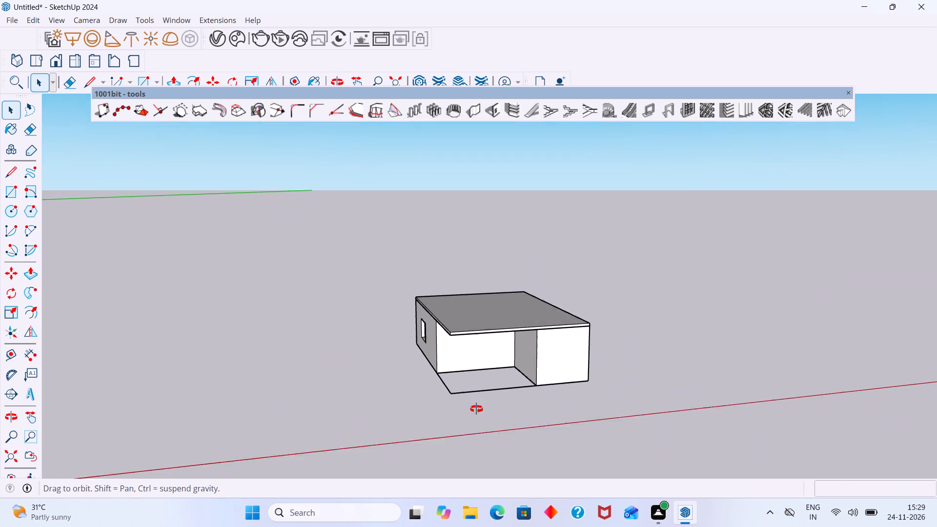
pyautogui.moveTo(476, 409); pyautogui.dragTo(477, 412, button='middle')
# Erase the two leftover ground outline edges along the open sides of the recess.
pyautogui.scroll(4, 470, 416)
pyautogui.click(462, 390)
pyautogui.doubleClick(464, 391)
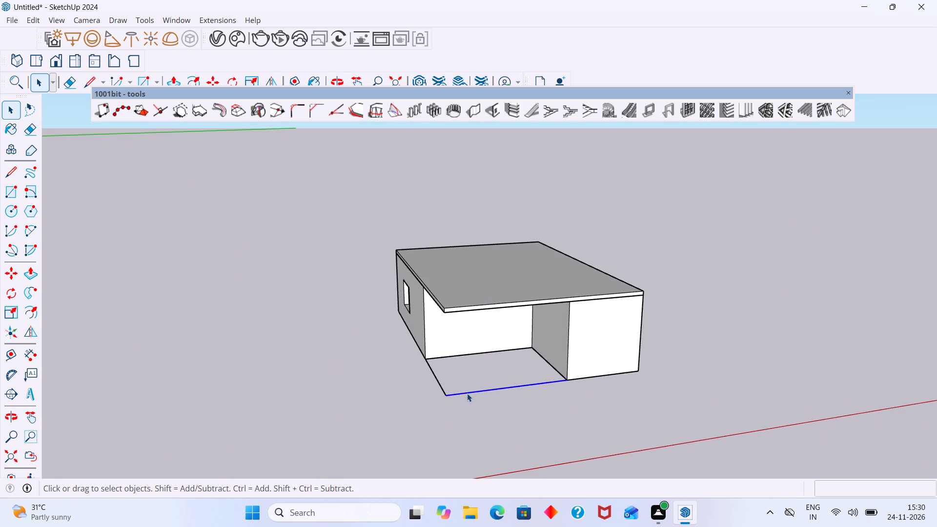
pyautogui.press('e')
pyautogui.moveTo(487, 411); pyautogui.dragTo(474, 370)
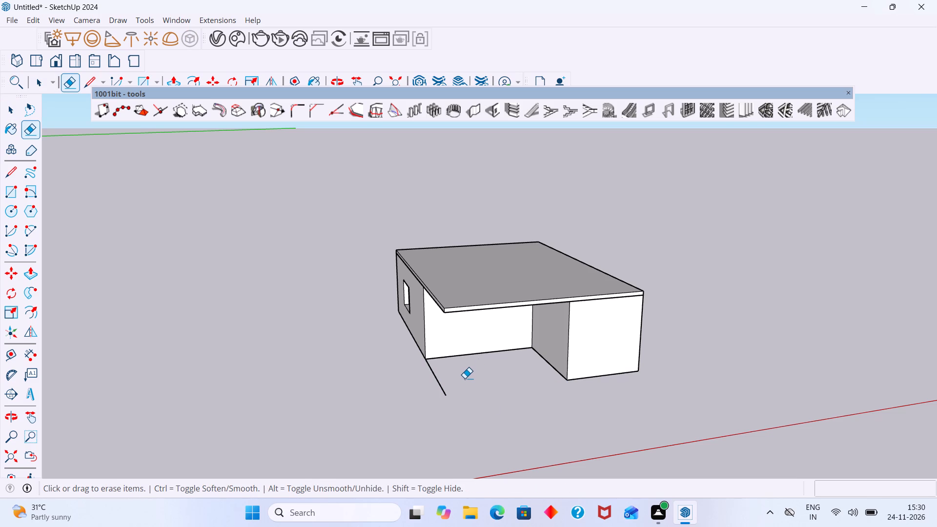
pyautogui.scroll(4, 452, 387)
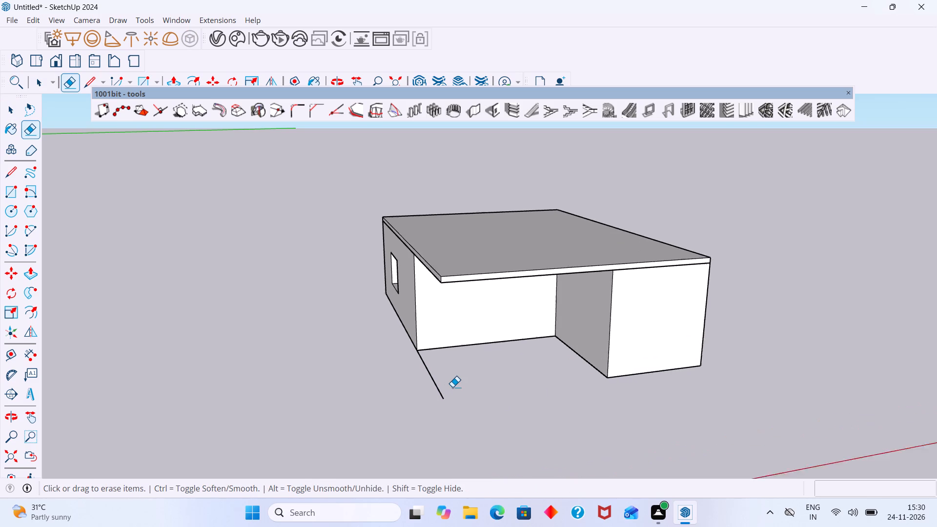
pyautogui.moveTo(446, 384); pyautogui.dragTo(413, 393)
pyautogui.press('space')
# Copy the roof slab down to the base of the walls, aligning its top corner with the wall's bottom corner.
pyautogui.scroll(-3, 489, 379)
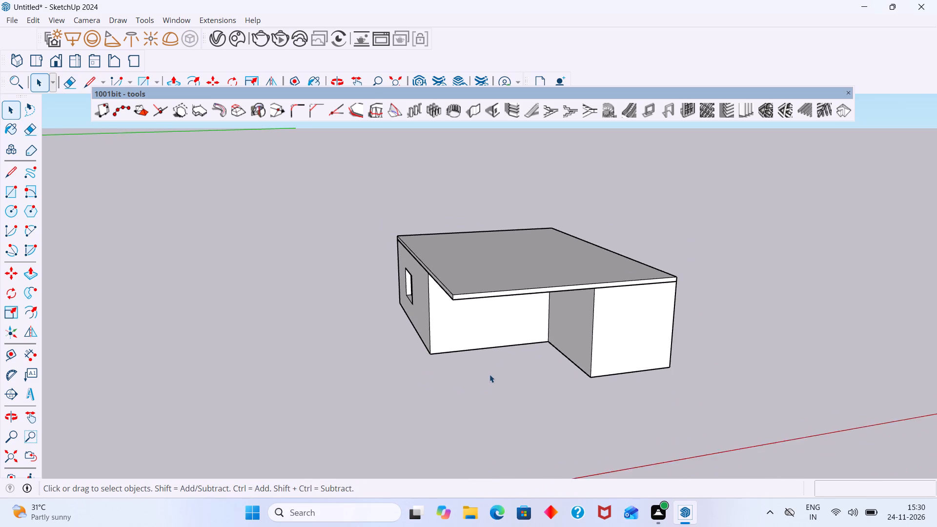
pyautogui.scroll(-1, 489, 374)
pyautogui.scroll(-3, 407, 411)
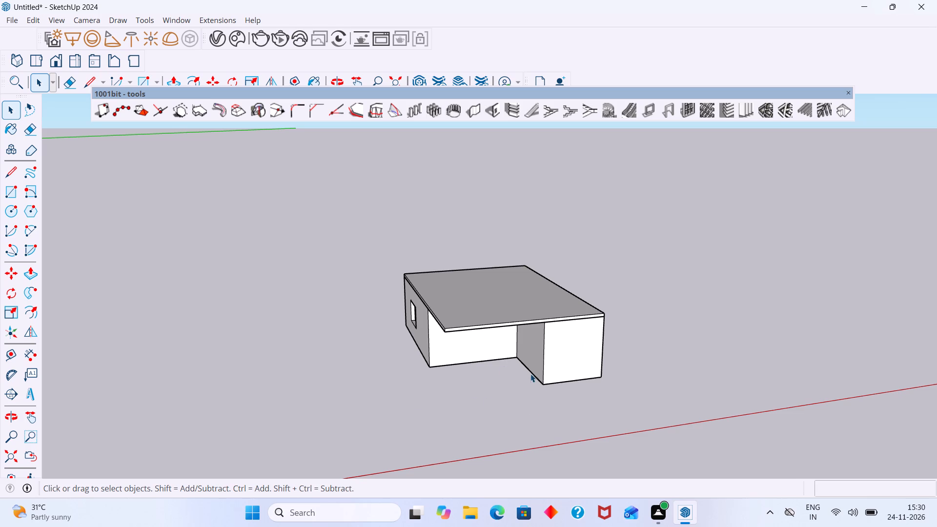
pyautogui.scroll(7, 498, 365)
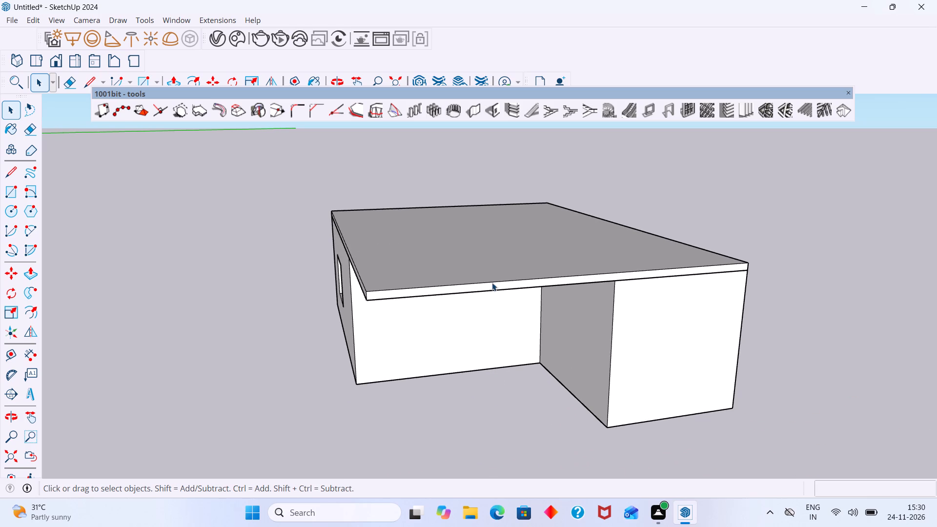
pyautogui.click(492, 283)
pyautogui.press('m')
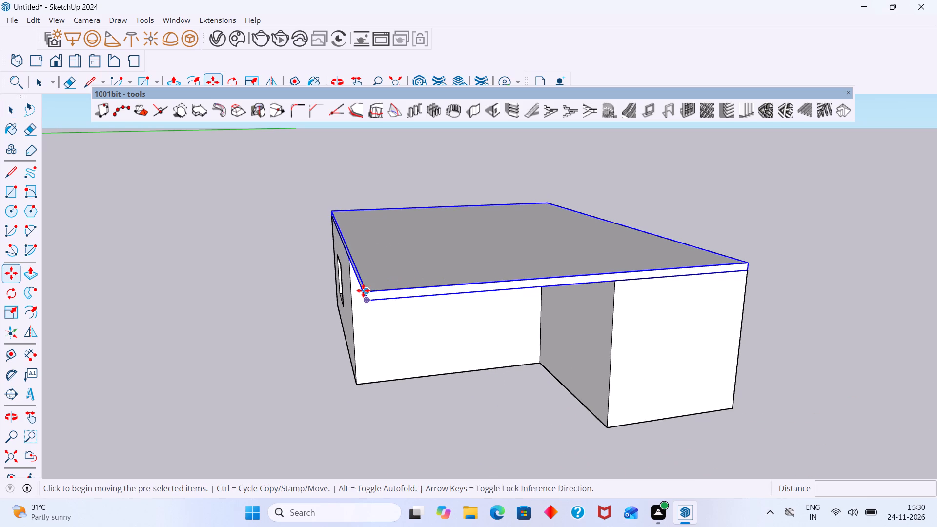
pyautogui.moveTo(390, 281); pyautogui.dragTo(652, 262, button='middle')
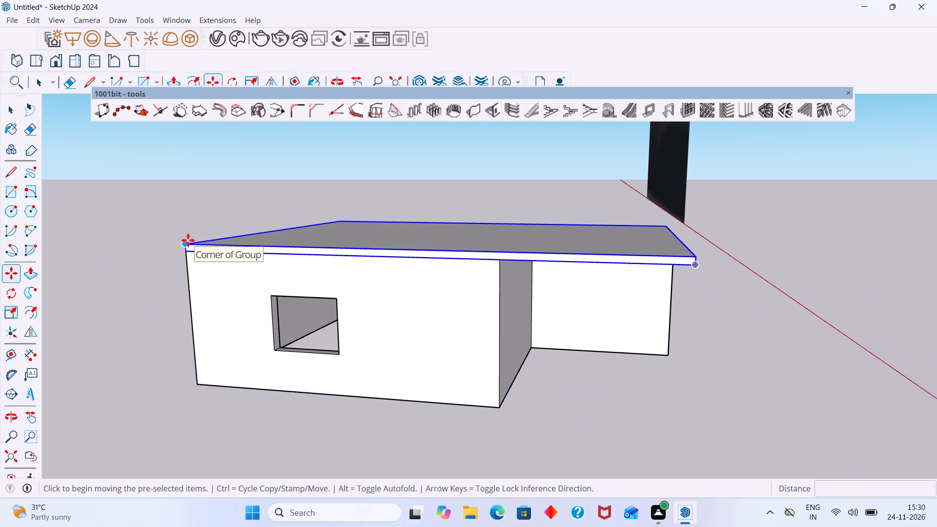
pyautogui.click(188, 240)
pyautogui.scroll(2, 206, 389)
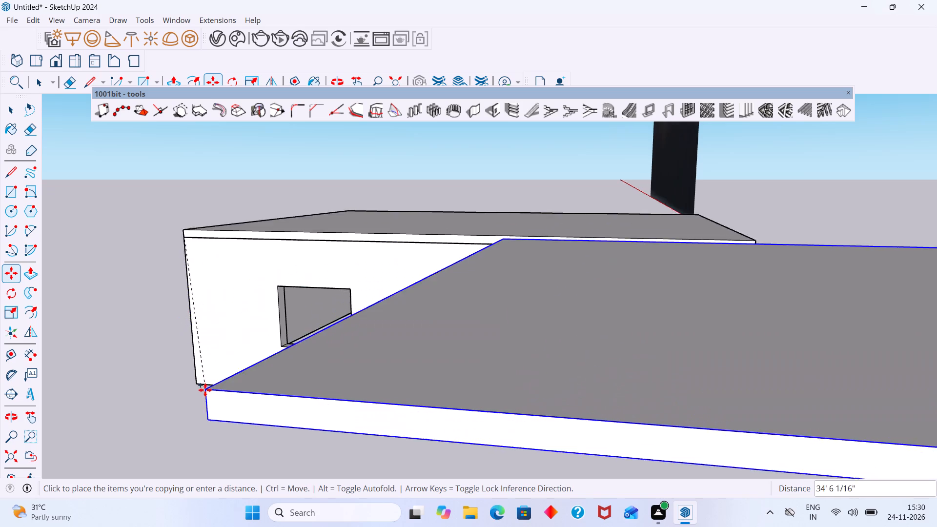
pyautogui.scroll(6, 205, 390)
pyautogui.click(197, 374)
pyautogui.press('space')
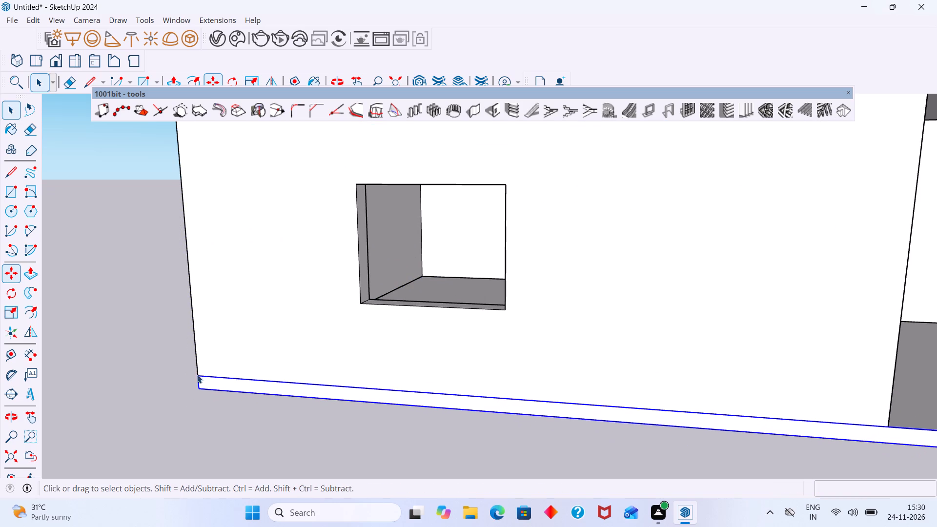
pyautogui.scroll(-16, 211, 384)
pyautogui.moveTo(413, 355); pyautogui.dragTo(284, 381, button='middle')
pyautogui.click(628, 307)
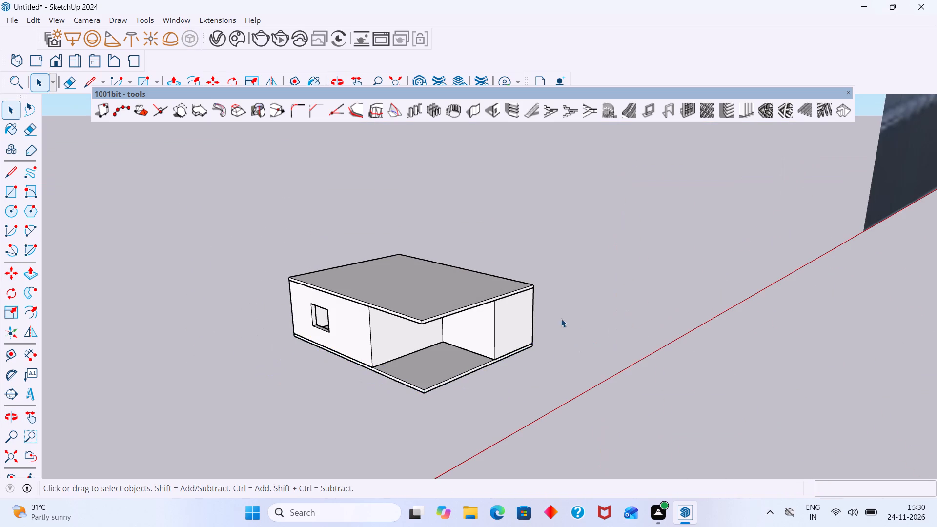
# Draw a 4' by 5' rectangle across the window opening, set midway through the wall thickness.
pyautogui.moveTo(441, 312); pyautogui.dragTo(499, 306, button='middle')
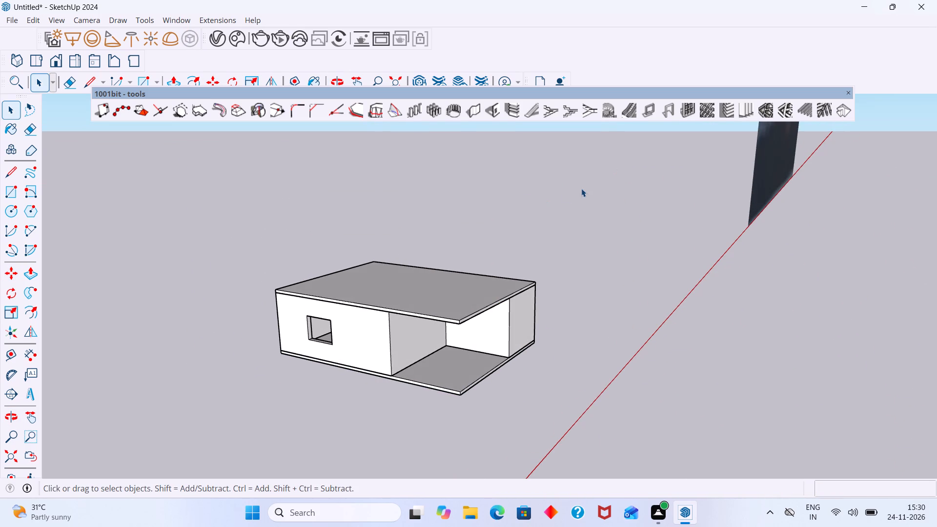
pyautogui.scroll(6, 377, 296)
pyautogui.moveTo(309, 358); pyautogui.dragTo(324, 324, button='middle')
pyautogui.scroll(-2, 325, 324)
pyautogui.moveTo(322, 329); pyautogui.dragTo(405, 276, button='middle')
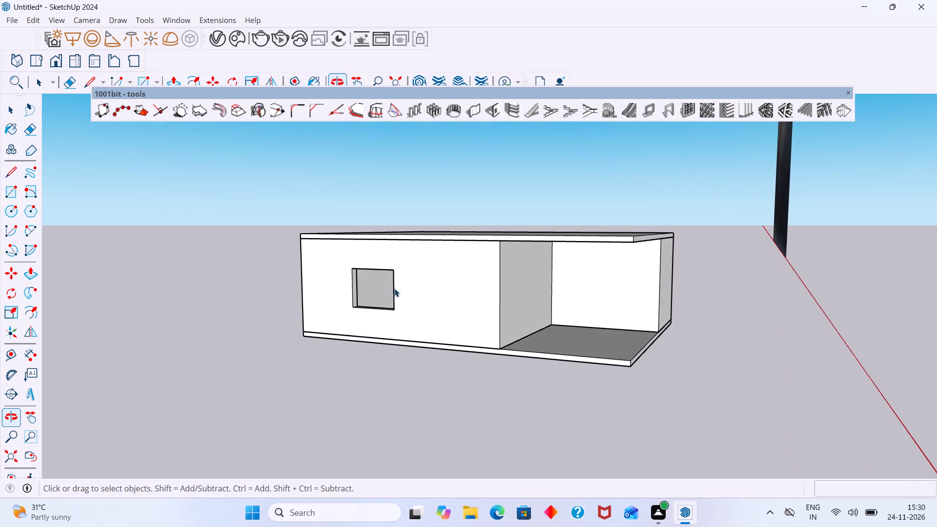
pyautogui.moveTo(344, 280); pyautogui.dragTo(329, 280, button='middle')
pyautogui.scroll(6, 377, 298)
pyautogui.moveTo(364, 281); pyautogui.dragTo(327, 236, button='middle')
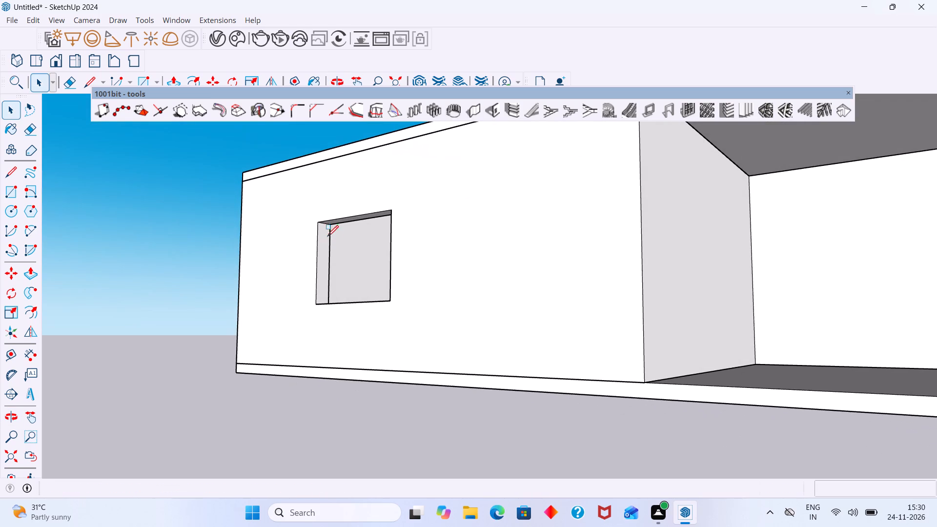
pyautogui.press('r')
pyautogui.scroll(8, 315, 231)
pyautogui.click(326, 212)
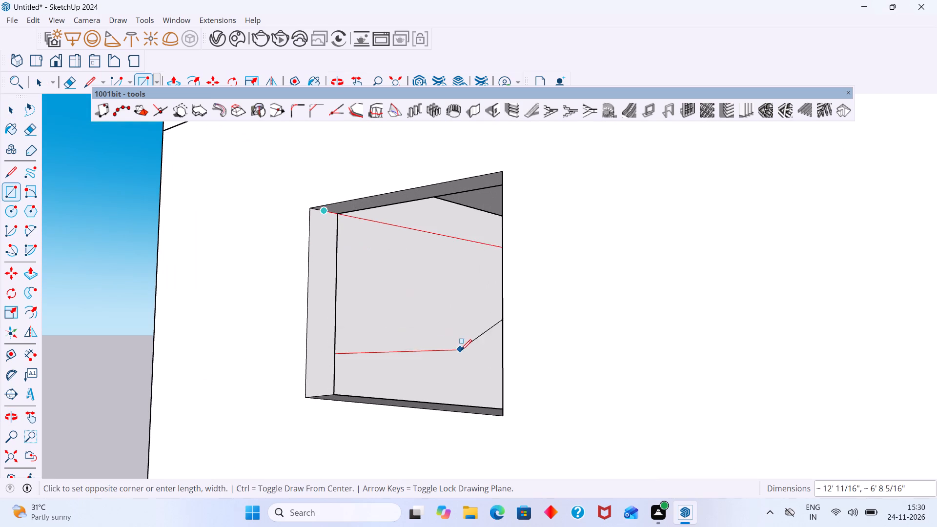
pyautogui.moveTo(464, 355); pyautogui.dragTo(642, 415, button='middle')
pyautogui.scroll(1, 641, 415)
pyautogui.keyDown('shift'); pyautogui.moveTo(725, 410); pyautogui.dragTo(475, 279, button='middle'); pyautogui.keyUp('shift')
pyautogui.moveTo(501, 292); pyautogui.dragTo(598, 338, button='middle')
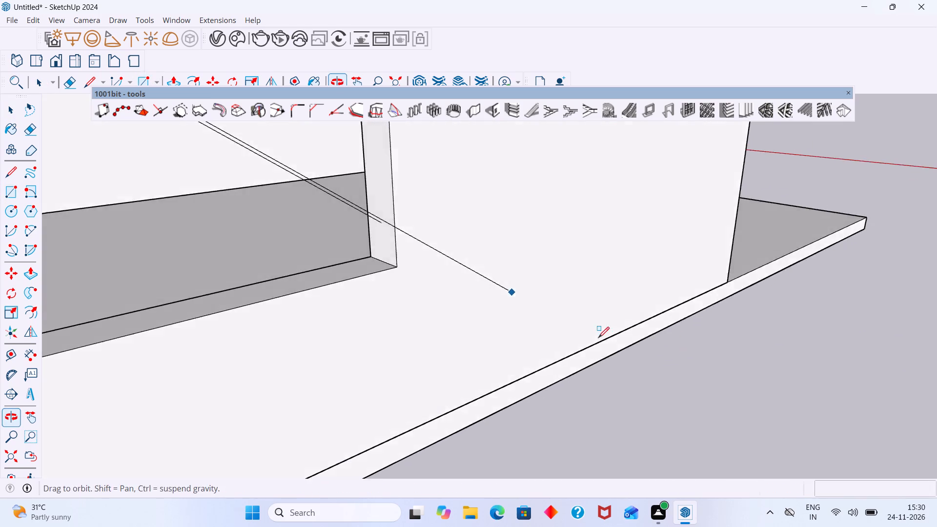
pyautogui.moveTo(598, 338); pyautogui.dragTo(656, 346, button='middle')
pyautogui.scroll(-4, 447, 284)
pyautogui.scroll(6, 410, 271)
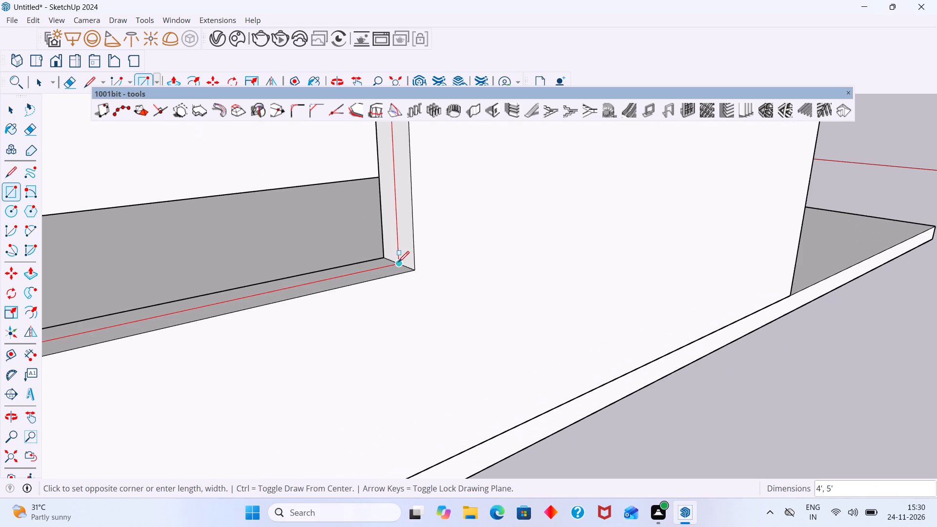
pyautogui.click(398, 262)
pyautogui.press('space')
pyautogui.scroll(-16, 432, 279)
pyautogui.moveTo(488, 297); pyautogui.dragTo(309, 324, button='middle')
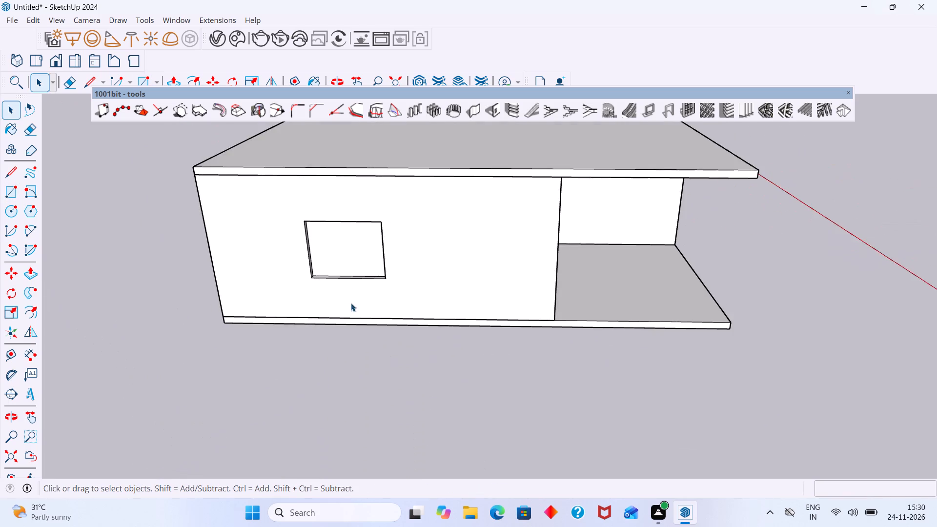
# Start the 1001bit Panel Divider on the window face with 1 row, 2 columns and the panel location in the middle.
pyautogui.scroll(3, 345, 257)
pyautogui.click(347, 250)
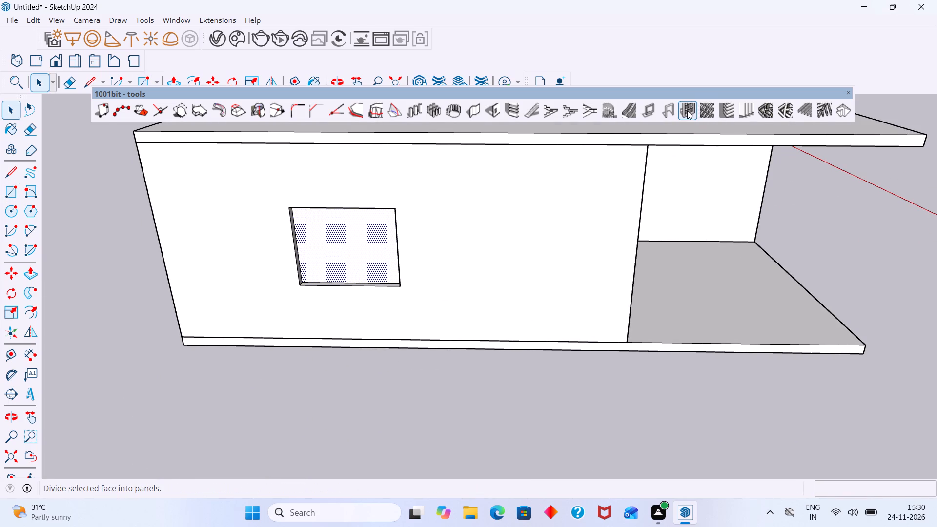
pyautogui.click(686, 109)
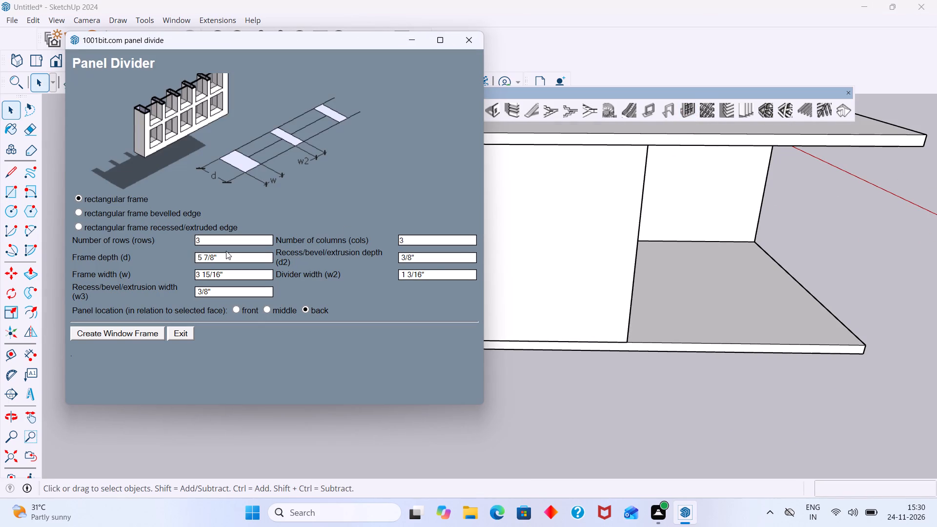
pyautogui.click(214, 244)
pyautogui.press('BackSpace')
pyautogui.press('1')
pyautogui.click(412, 238)
pyautogui.press('BackSpace')
pyautogui.press('2')
pyautogui.click(268, 308)
# Set the window's frame depth to 2".
pyautogui.click(221, 259)
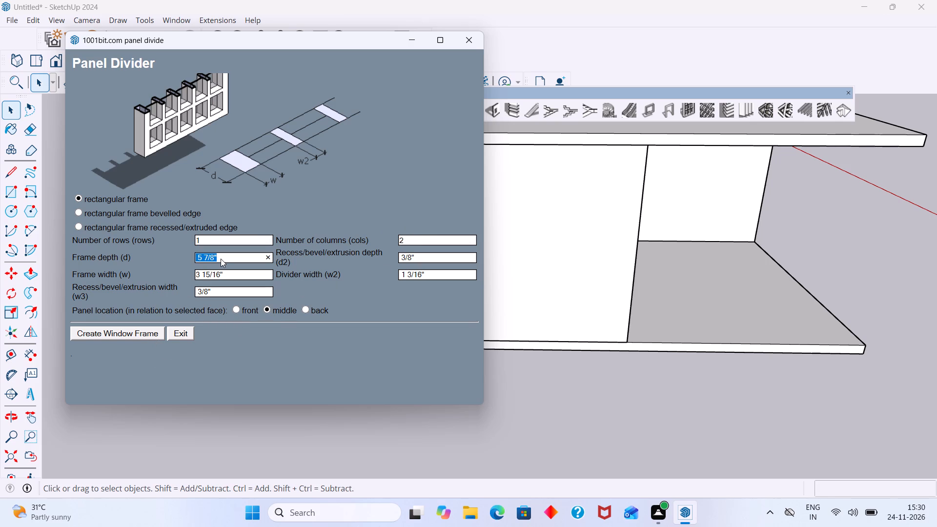
pyautogui.press('BackSpace')
pyautogui.press('BackSpace')
pyautogui.press('BackSpace')
pyautogui.press('BackSpace')
pyautogui.press('BackSpace')
pyautogui.press('BackSpace')
pyautogui.press('BackSpace')
pyautogui.press('BackSpace')
pyautogui.press('BackSpace')
pyautogui.press('BackSpace')
pyautogui.press('BackSpace')
pyautogui.press('BackSpace')
pyautogui.press('BackSpace')
pyautogui.write('2"')
# Clear the recess/bevel/extrusion depth and set both the frame width and the divider width to 2.5".
pyautogui.click(421, 258)
pyautogui.press('BackSpace')
pyautogui.press('BackSpace')
pyautogui.press('BackSpace')
pyautogui.press('BackSpace')
pyautogui.press('BackSpace')
pyautogui.press('BackSpace')
pyautogui.press('BackSpace')
pyautogui.press('BackSpace')
pyautogui.press('BackSpace')
pyautogui.press('BackSpace')
pyautogui.press('BackSpace')
pyautogui.press('BackSpace')
pyautogui.press('BackSpace')
pyautogui.press('BackSpace')
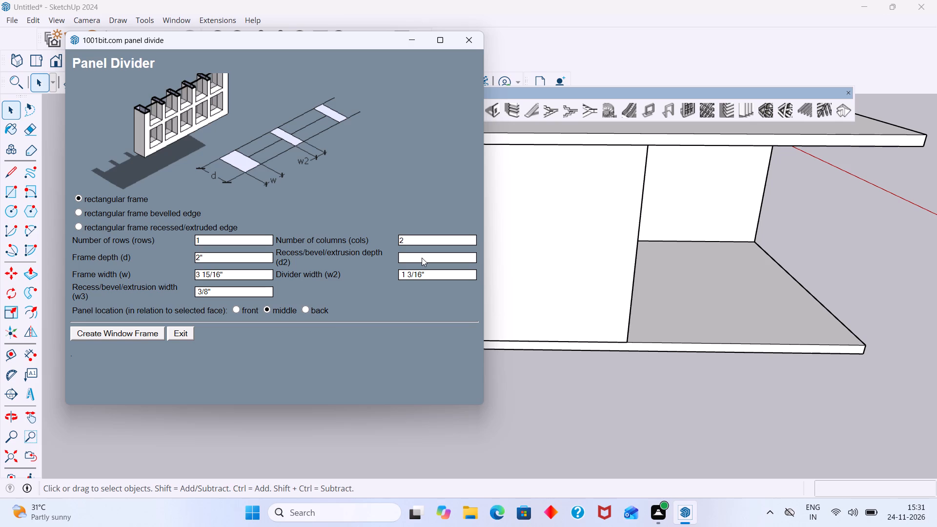
pyautogui.click(229, 273)
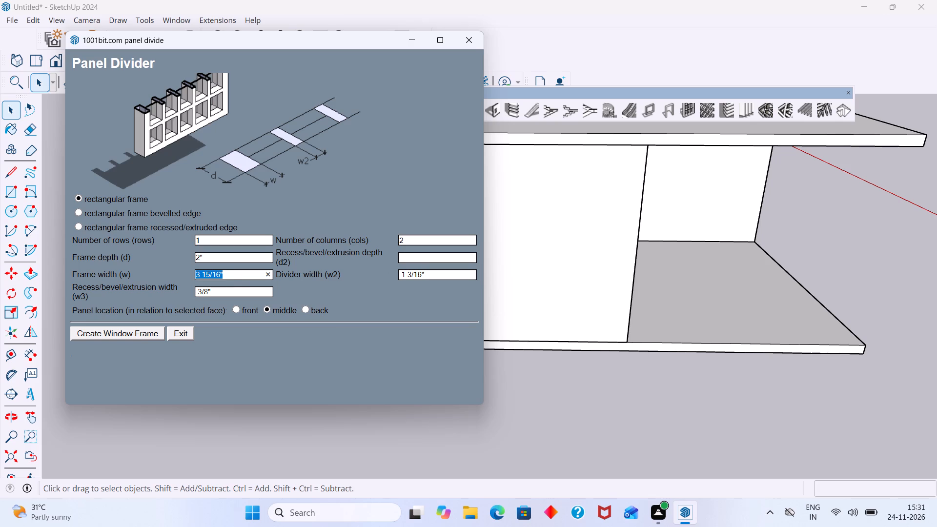
pyautogui.press('BackSpace')
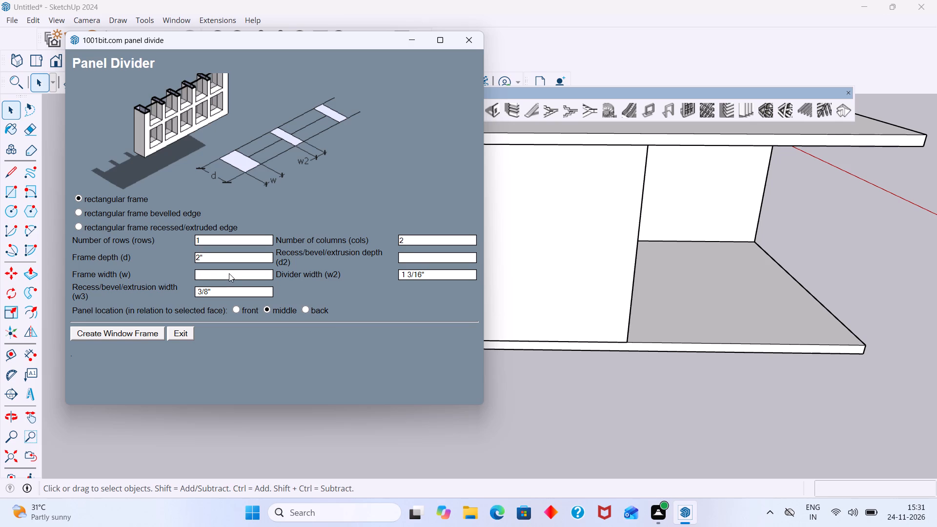
pyautogui.write('2.5"')
pyautogui.click(430, 274)
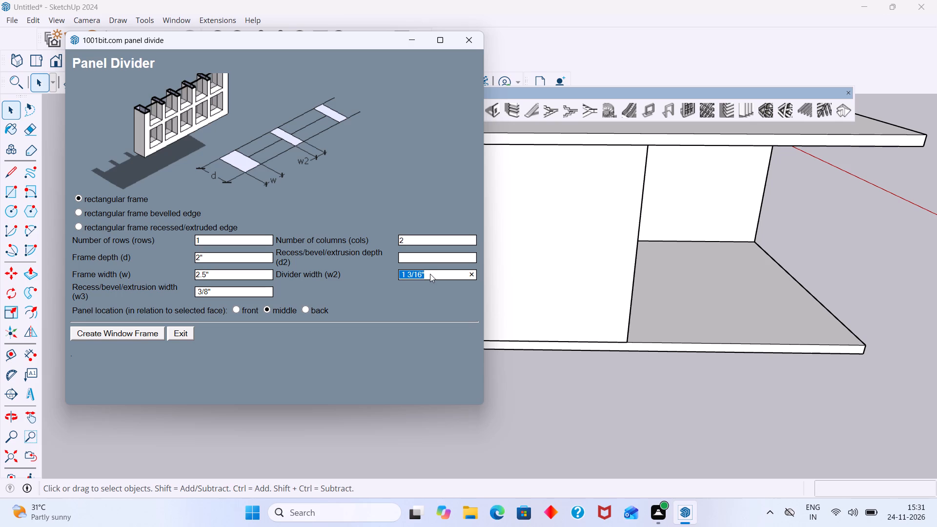
pyautogui.press('BackSpace')
pyautogui.write('2.5"')
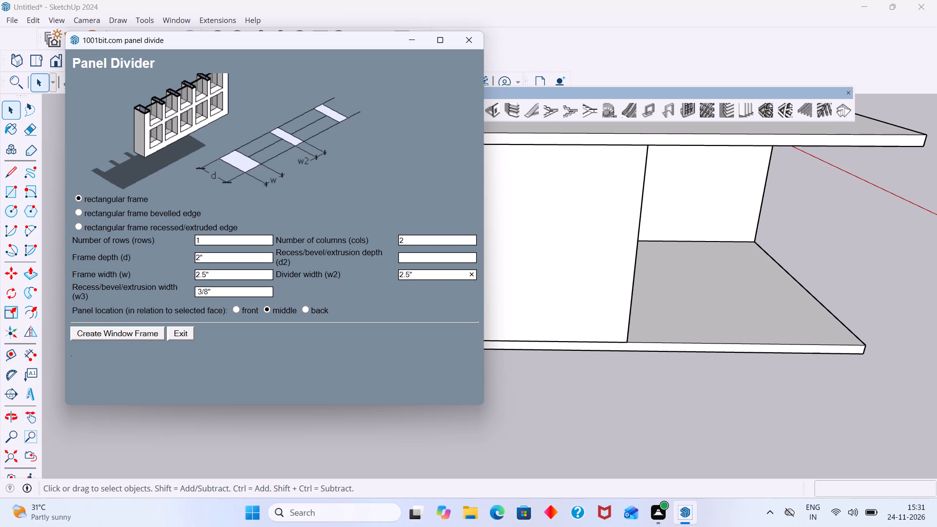
# Set the recess/bevel/extrusion depth to 2" and create the window frame.
pyautogui.click(428, 255)
pyautogui.write('2"')
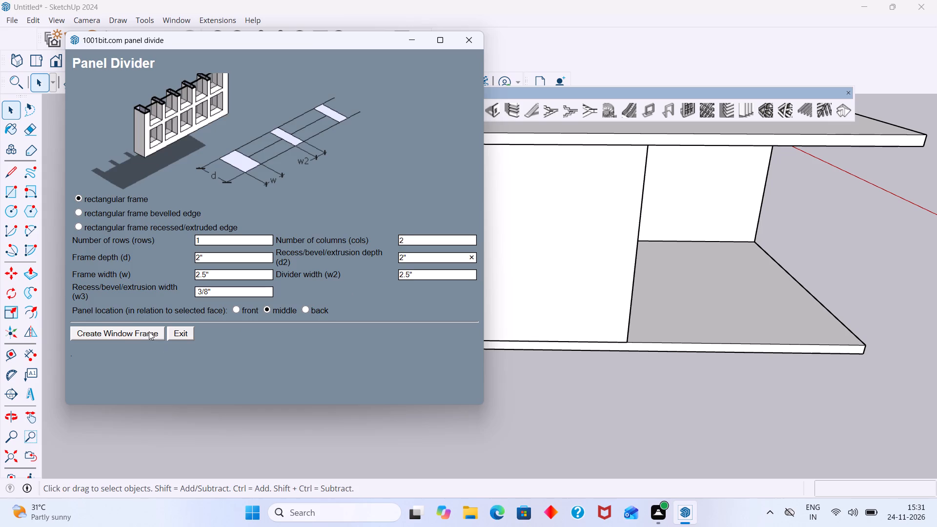
pyautogui.click(149, 331)
# Examine the new window in the wall from several angles.
pyautogui.scroll(15, 361, 250)
pyautogui.scroll(-17, 311, 287)
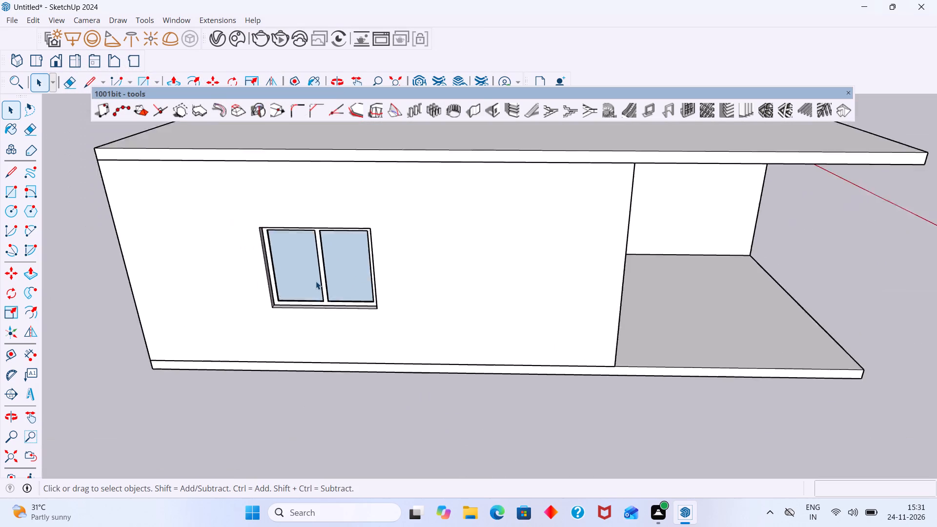
pyautogui.scroll(-3, 316, 281)
pyautogui.moveTo(324, 285); pyautogui.dragTo(332, 249, button='middle')
pyautogui.scroll(1, 375, 252)
pyautogui.scroll(-7, 375, 254)
pyautogui.moveTo(352, 262); pyautogui.dragTo(343, 263, button='middle')
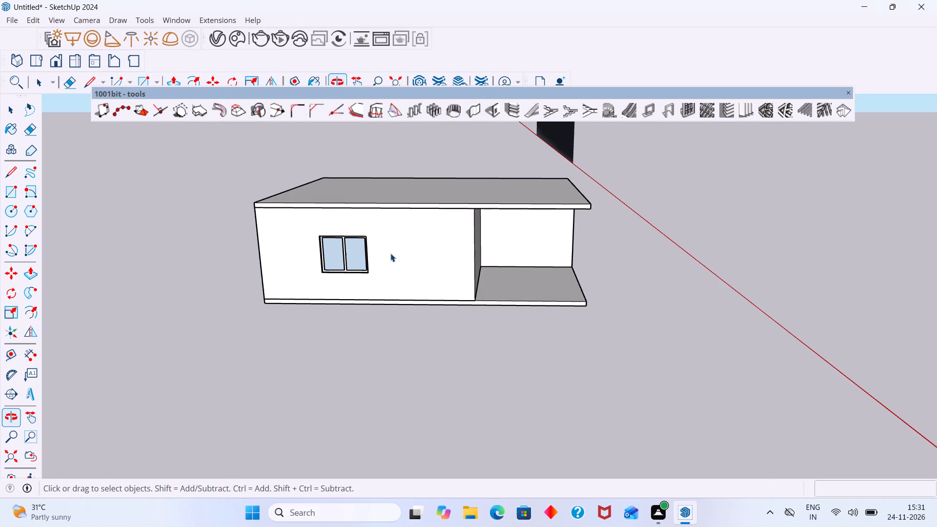
pyautogui.moveTo(394, 264); pyautogui.dragTo(439, 269, button='middle')
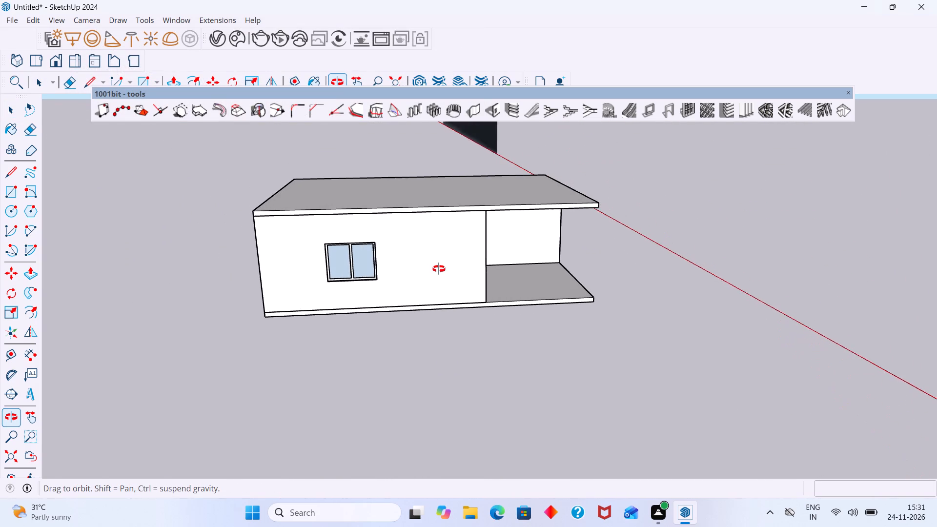
pyautogui.moveTo(439, 269); pyautogui.dragTo(444, 270, button='middle')
# Select all connected wall faces and edges between the two slabs and make them a group.
pyautogui.click(461, 270)
pyautogui.doubleClick(462, 269)
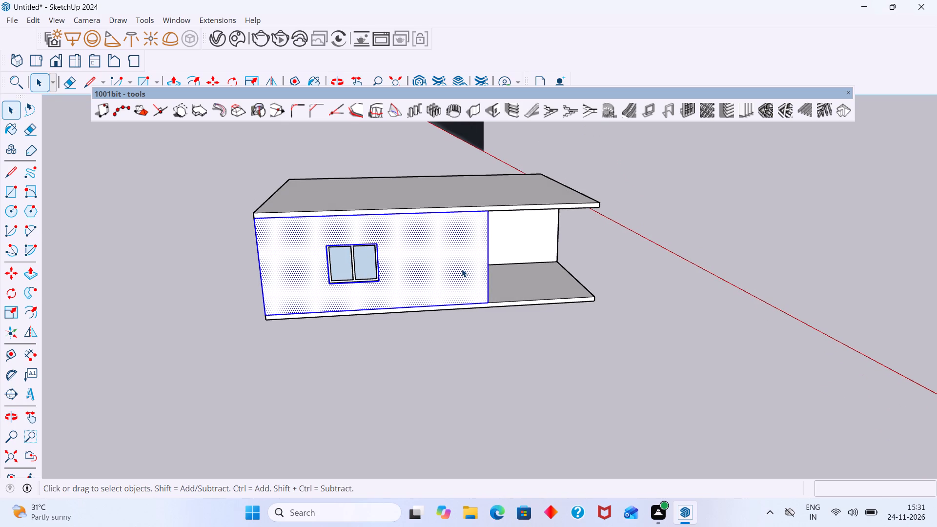
pyautogui.doubleClick(462, 269)
pyautogui.moveTo(466, 270); pyautogui.dragTo(271, 238, button='middle')
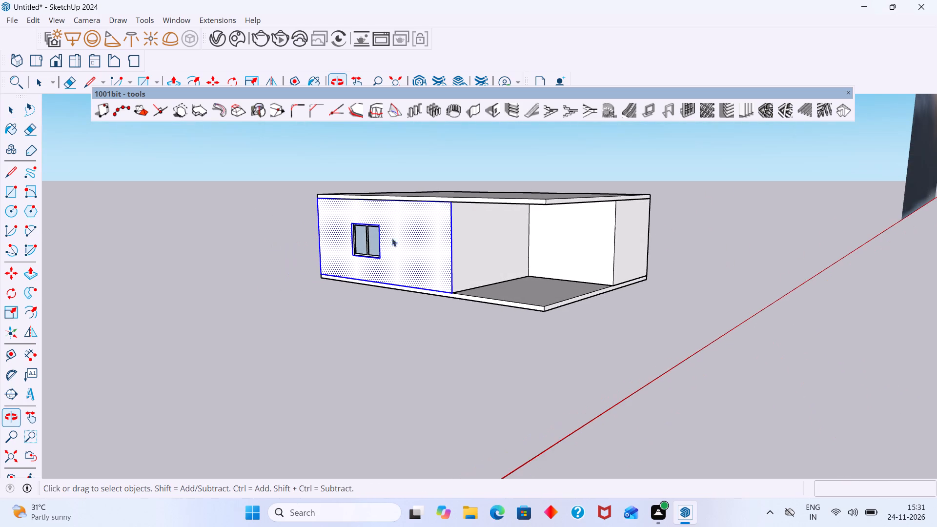
pyautogui.tripleClick(445, 235)
pyautogui.moveTo(459, 239); pyautogui.dragTo(706, 242, button='middle')
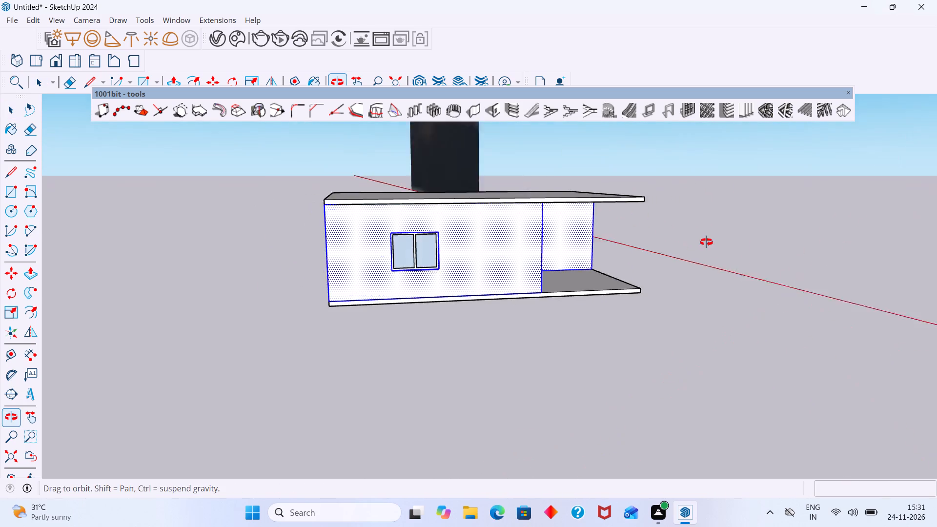
pyautogui.moveTo(706, 242); pyautogui.dragTo(707, 242, button='middle')
pyautogui.moveTo(523, 273); pyautogui.dragTo(793, 239, button='middle')
pyautogui.moveTo(559, 245); pyautogui.dragTo(0, 317, button='middle')
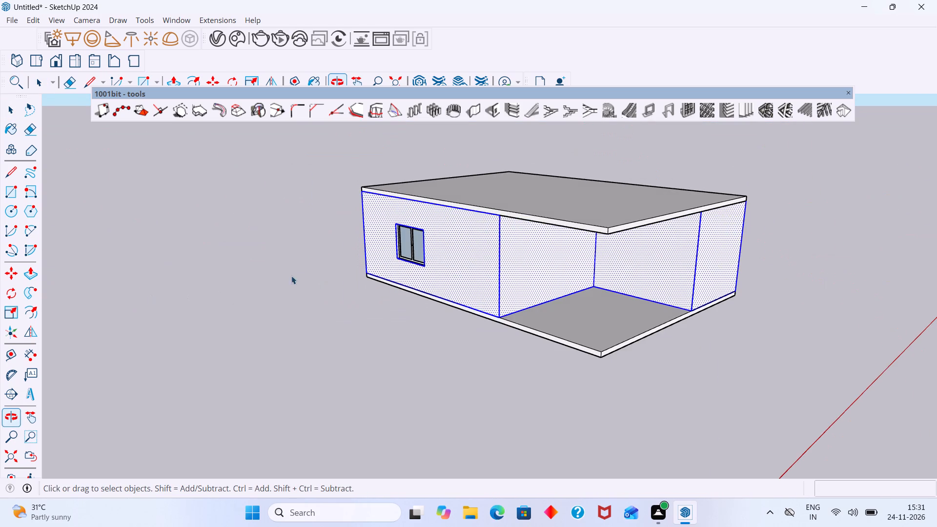
pyautogui.scroll(11, 434, 275)
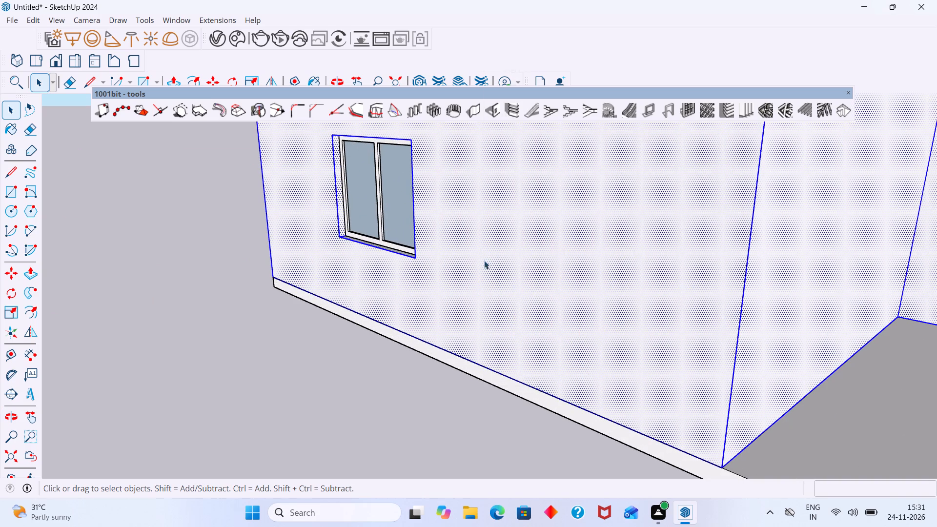
pyautogui.rightClick(484, 260)
pyautogui.click(542, 114)
pyautogui.click(347, 381)
pyautogui.scroll(1, 394, 346)
pyautogui.scroll(-6, 394, 346)
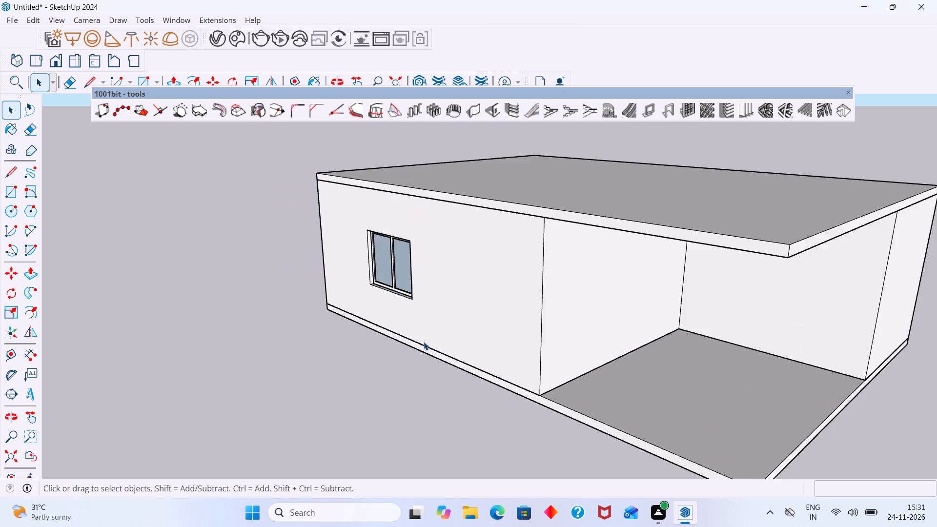
pyautogui.scroll(-5, 424, 342)
pyautogui.click(467, 320)
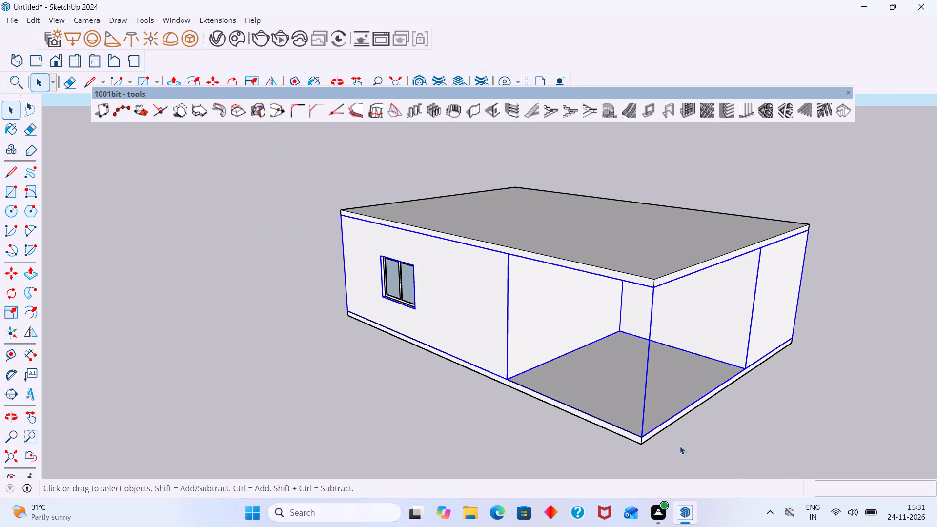
# Examine the grouped walls and both slabs from below and above.
pyautogui.scroll(20, 680, 446)
pyautogui.scroll(3, 680, 446)
pyautogui.moveTo(599, 412); pyautogui.dragTo(533, 310, button='middle')
pyautogui.scroll(-14, 533, 309)
pyautogui.scroll(-11, 541, 314)
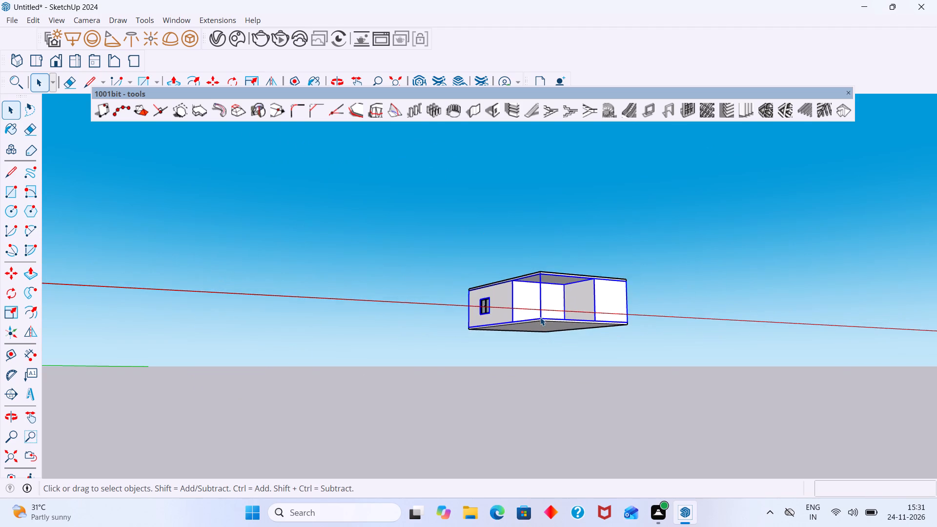
pyautogui.scroll(-8, 540, 317)
pyautogui.moveTo(543, 328); pyautogui.dragTo(553, 398, button='middle')
pyautogui.moveTo(563, 349); pyautogui.dragTo(572, 414, button='middle')
pyautogui.scroll(4, 565, 359)
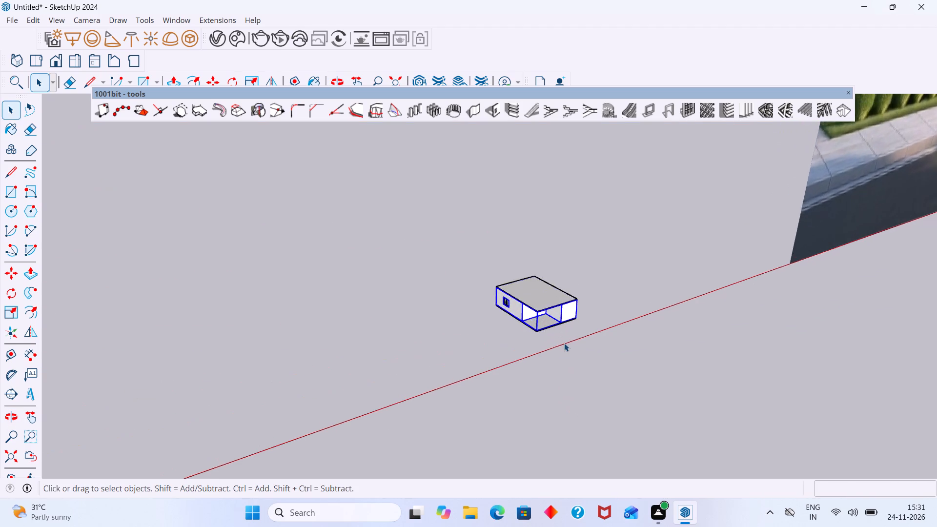
pyautogui.scroll(6, 564, 343)
pyautogui.moveTo(565, 339); pyautogui.dragTo(589, 354, button='middle')
pyautogui.keyDown('shift'); pyautogui.moveTo(584, 351); pyautogui.dragTo(552, 469, button='middle'); pyautogui.keyUp('shift')
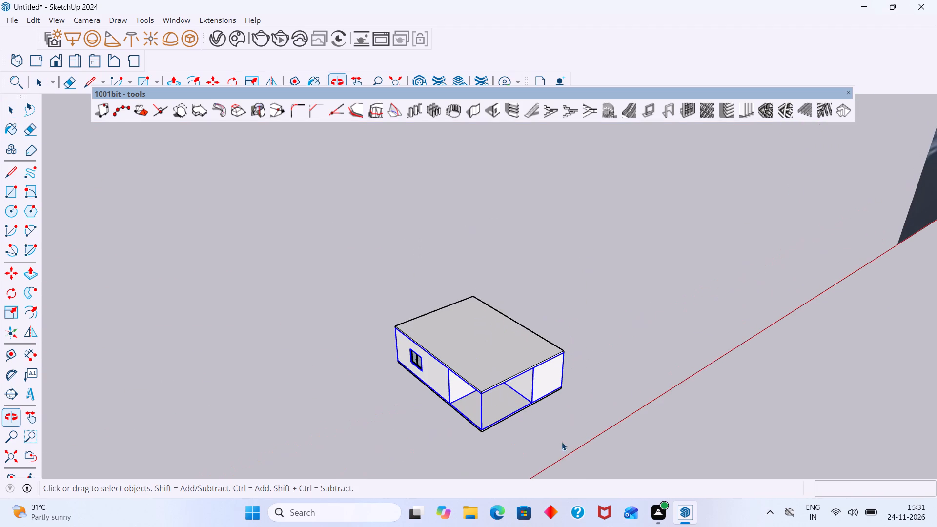
# Compare the modelled ground floor with the ground-floor facade in the reference image from several angles.
pyautogui.click(678, 336)
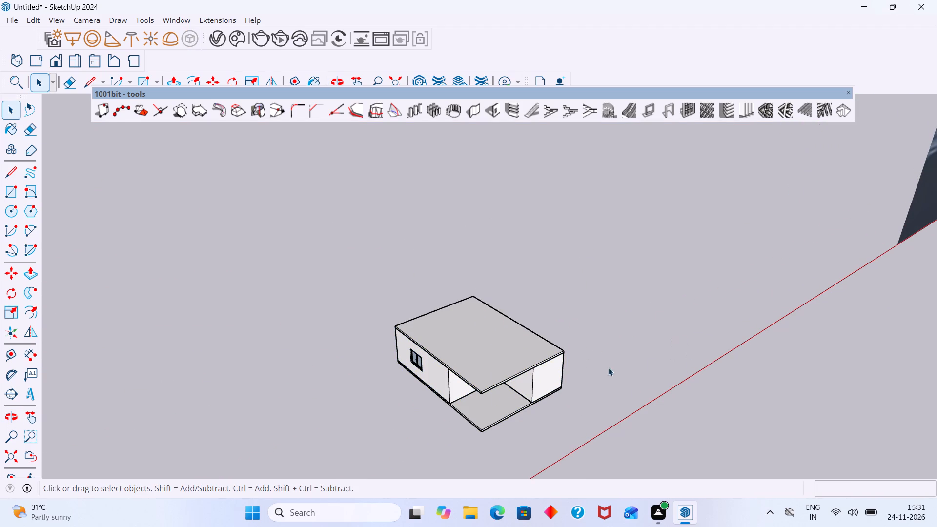
pyautogui.middleClick(494, 395)
pyautogui.moveTo(496, 388); pyautogui.dragTo(435, 375, button='middle')
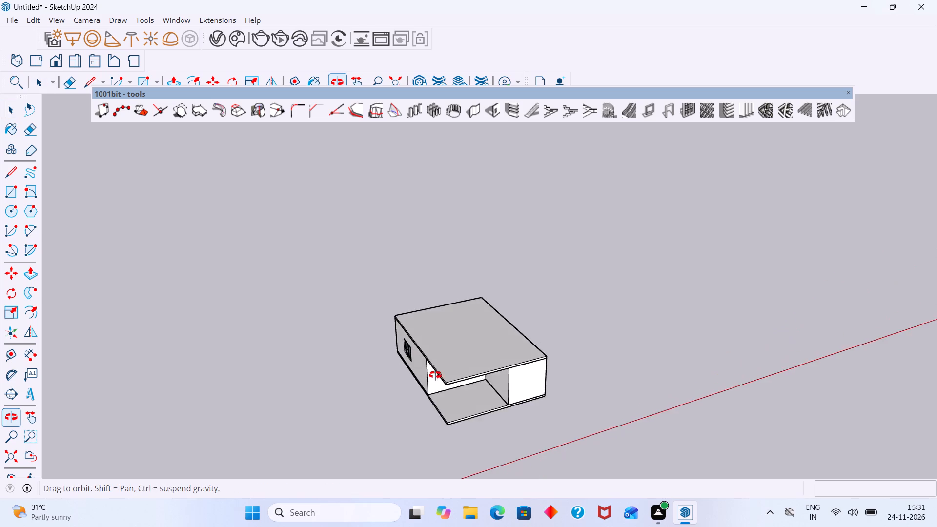
pyautogui.moveTo(435, 375); pyautogui.dragTo(435, 374, button='middle')
pyautogui.scroll(1, 452, 365)
pyautogui.scroll(-11, 452, 365)
pyautogui.moveTo(492, 371); pyautogui.dragTo(340, 401, button='middle')
pyautogui.scroll(-12, 411, 376)
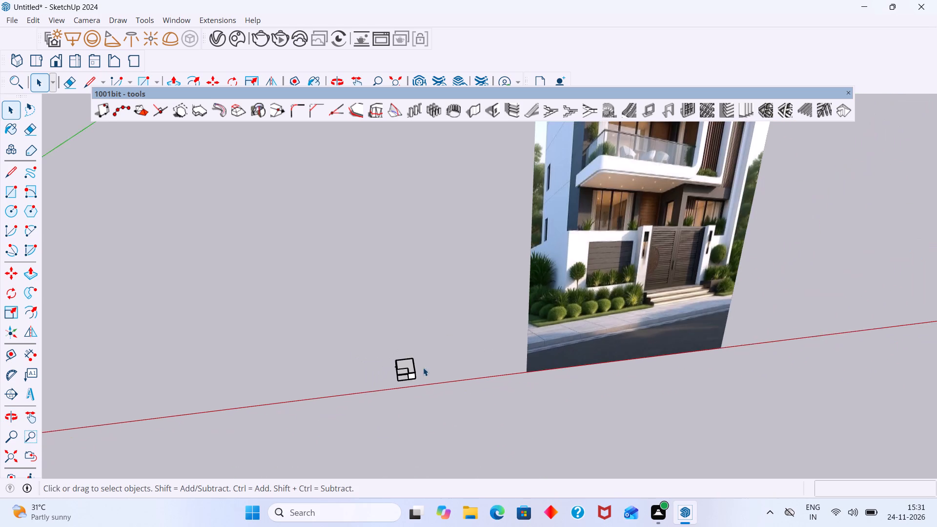
pyautogui.moveTo(414, 367); pyautogui.dragTo(412, 336, button='middle')
pyautogui.scroll(-4, 422, 369)
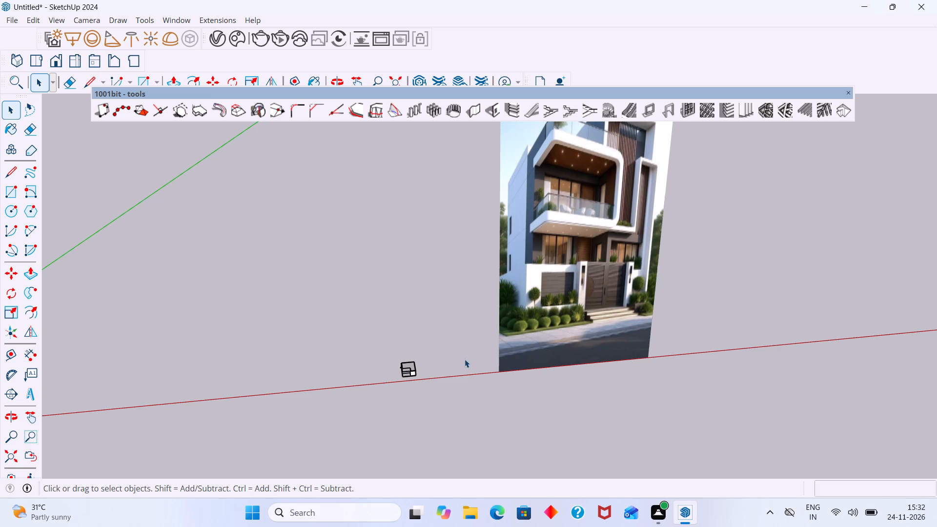
pyautogui.scroll(6, 403, 386)
pyautogui.moveTo(397, 379); pyautogui.dragTo(474, 370, button='middle')
pyautogui.moveTo(397, 408); pyautogui.dragTo(471, 411, button='middle')
pyautogui.scroll(7, 424, 395)
pyautogui.moveTo(425, 382); pyautogui.dragTo(404, 351, button='middle')
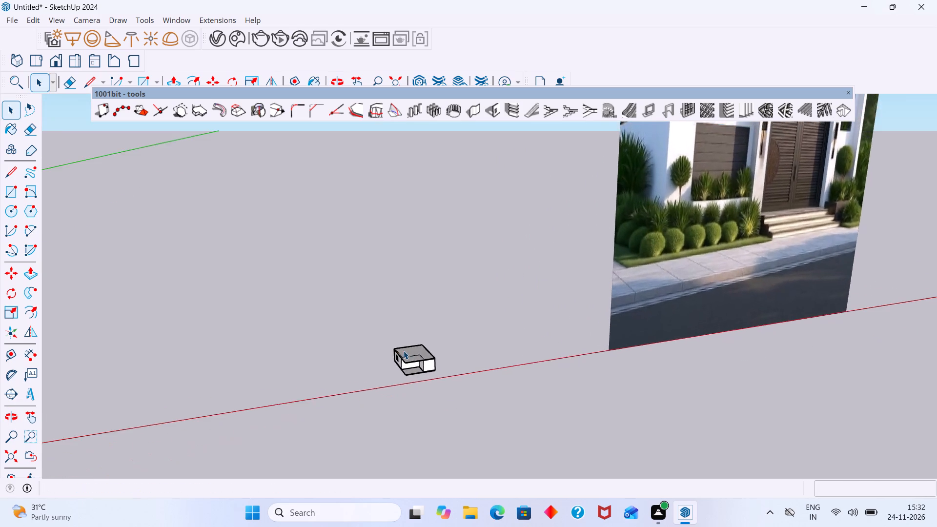
pyautogui.scroll(-8, 404, 351)
pyautogui.moveTo(402, 359); pyautogui.dragTo(351, 394, button='middle')
pyautogui.scroll(2, 350, 389)
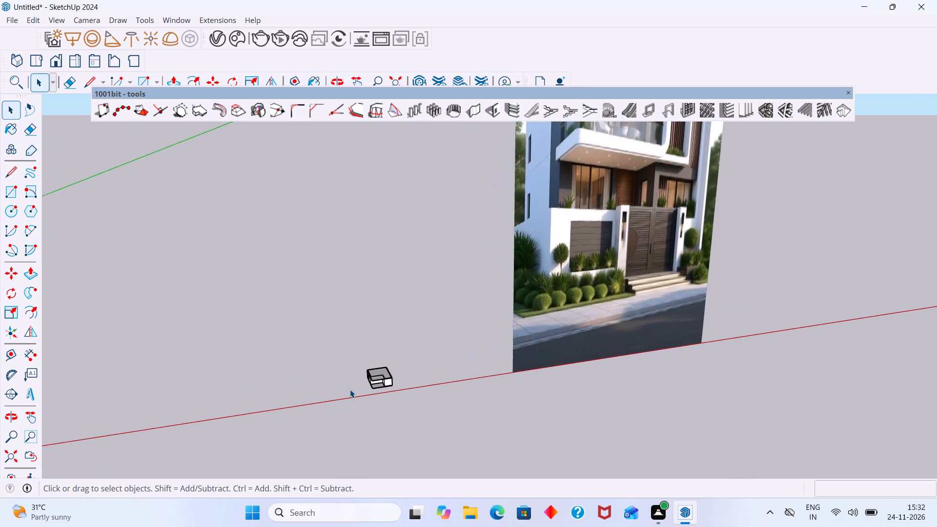
pyautogui.scroll(3, 350, 389)
pyautogui.moveTo(386, 382); pyautogui.dragTo(361, 357, button='middle')
pyautogui.scroll(5, 371, 378)
pyautogui.scroll(-4, 373, 379)
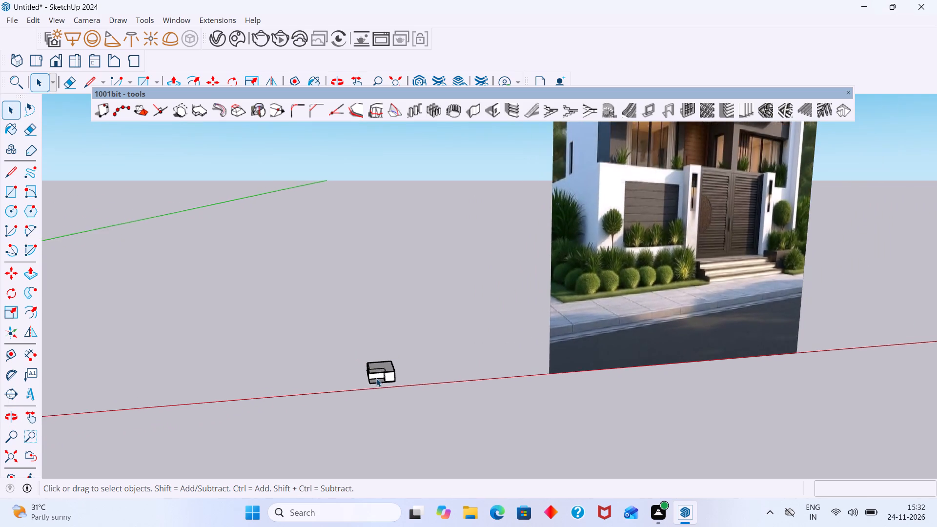
pyautogui.scroll(-2, 376, 378)
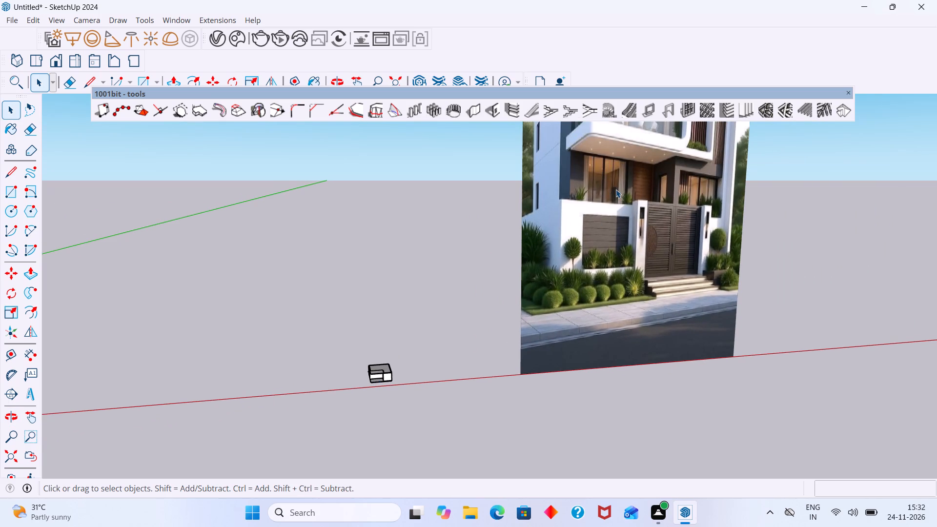
pyautogui.moveTo(601, 191); pyautogui.dragTo(463, 282, button='middle')
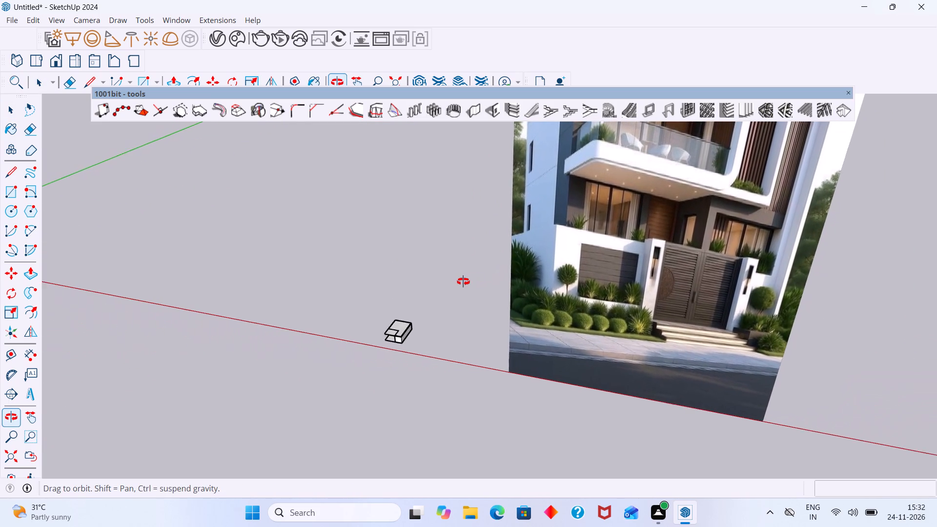
pyautogui.moveTo(463, 282); pyautogui.dragTo(605, 245, button='middle')
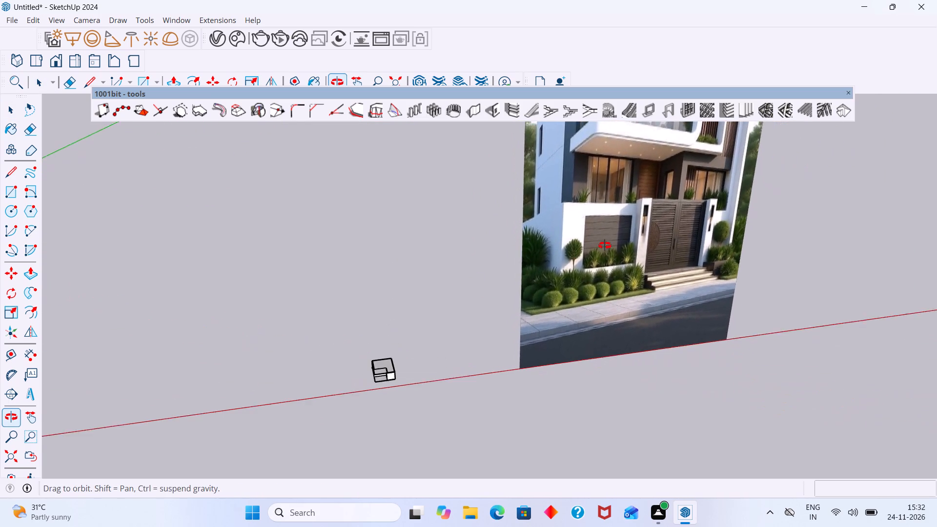
pyautogui.moveTo(605, 245); pyautogui.dragTo(543, 245, button='middle')
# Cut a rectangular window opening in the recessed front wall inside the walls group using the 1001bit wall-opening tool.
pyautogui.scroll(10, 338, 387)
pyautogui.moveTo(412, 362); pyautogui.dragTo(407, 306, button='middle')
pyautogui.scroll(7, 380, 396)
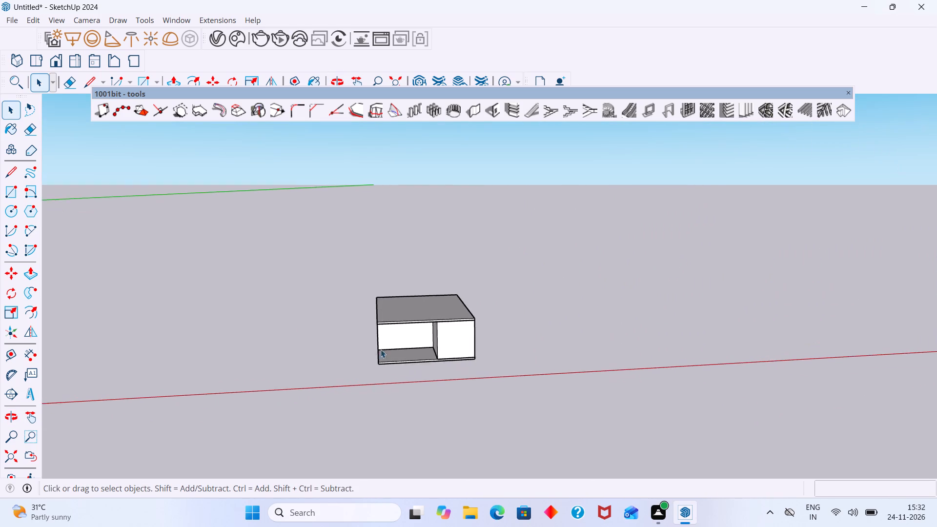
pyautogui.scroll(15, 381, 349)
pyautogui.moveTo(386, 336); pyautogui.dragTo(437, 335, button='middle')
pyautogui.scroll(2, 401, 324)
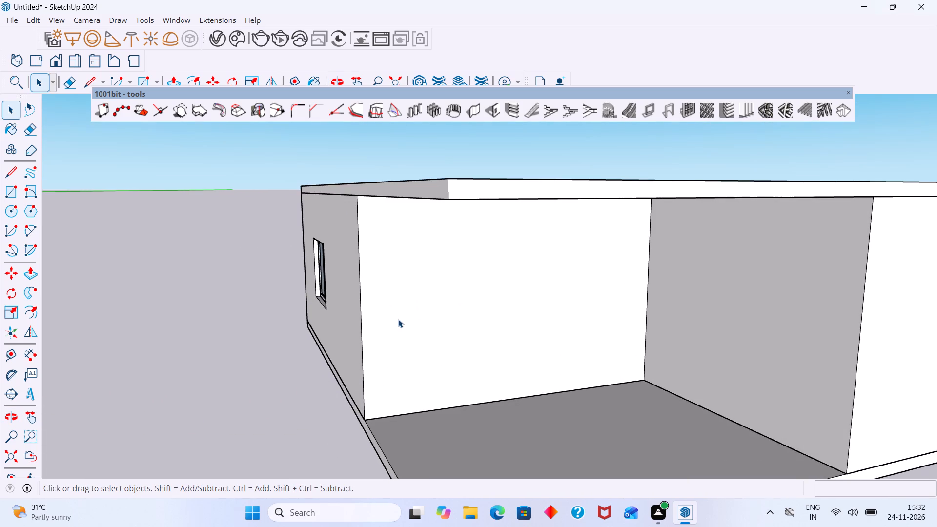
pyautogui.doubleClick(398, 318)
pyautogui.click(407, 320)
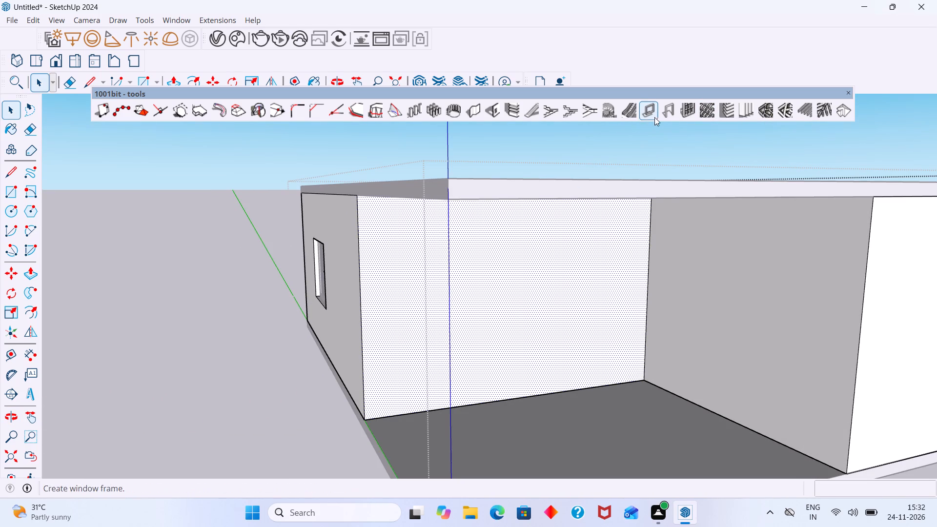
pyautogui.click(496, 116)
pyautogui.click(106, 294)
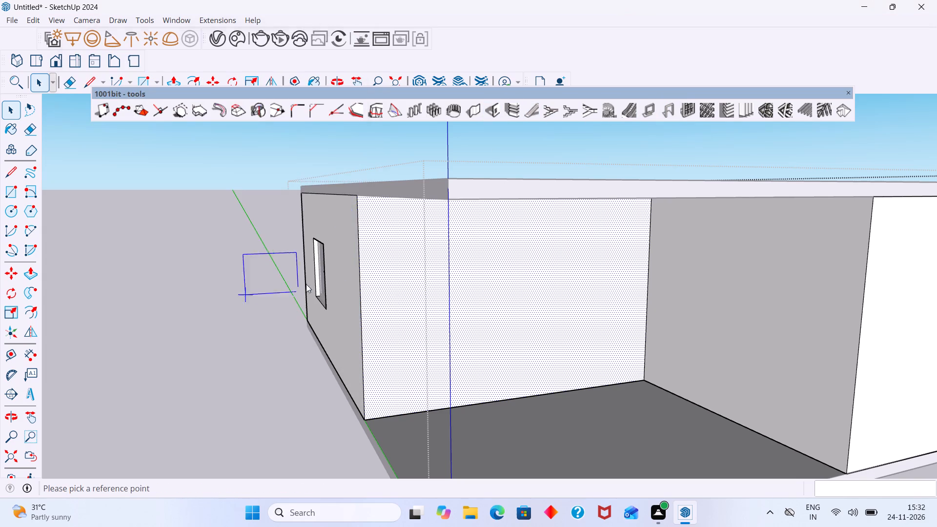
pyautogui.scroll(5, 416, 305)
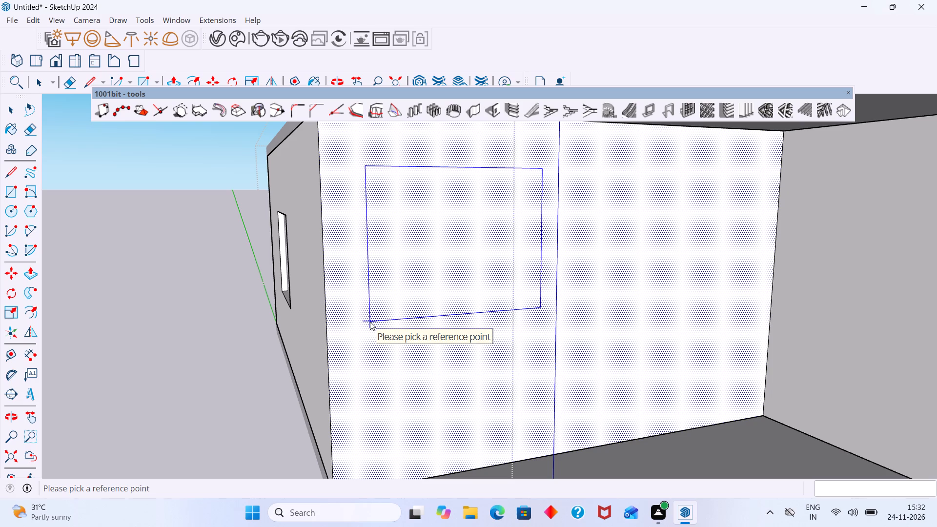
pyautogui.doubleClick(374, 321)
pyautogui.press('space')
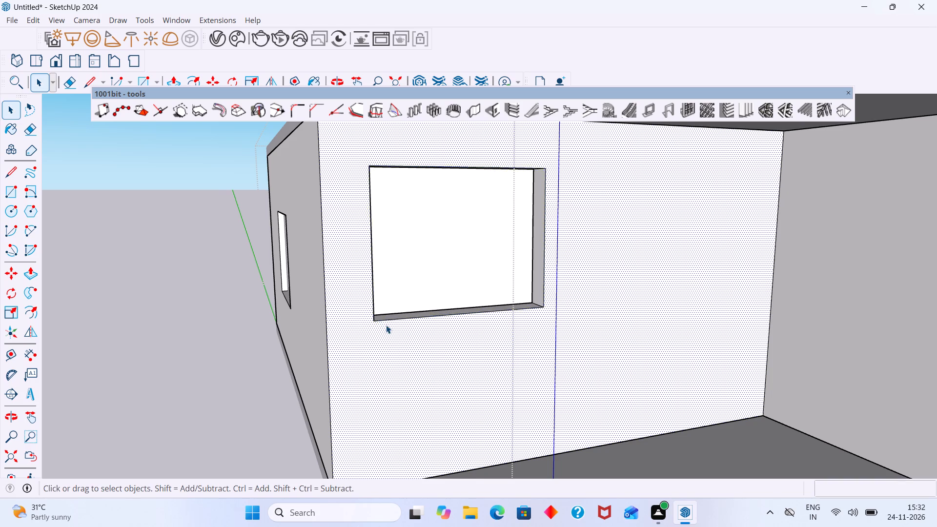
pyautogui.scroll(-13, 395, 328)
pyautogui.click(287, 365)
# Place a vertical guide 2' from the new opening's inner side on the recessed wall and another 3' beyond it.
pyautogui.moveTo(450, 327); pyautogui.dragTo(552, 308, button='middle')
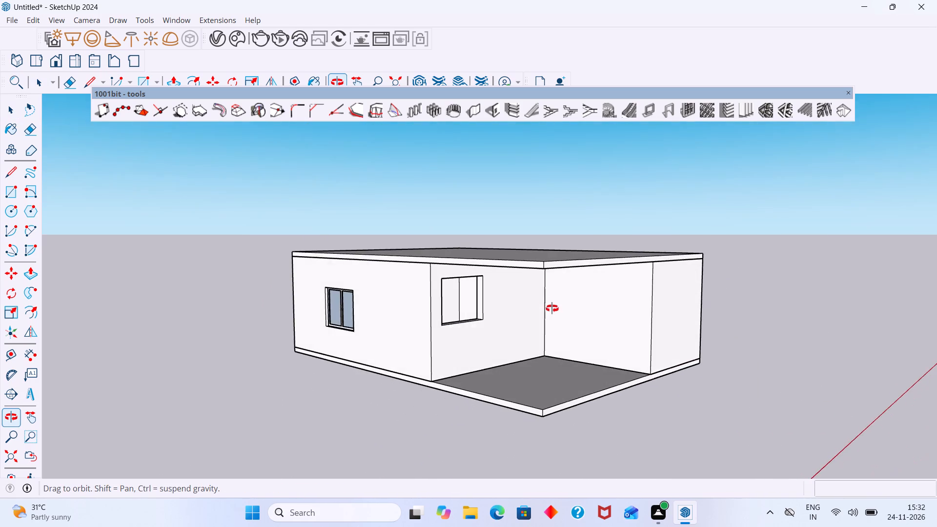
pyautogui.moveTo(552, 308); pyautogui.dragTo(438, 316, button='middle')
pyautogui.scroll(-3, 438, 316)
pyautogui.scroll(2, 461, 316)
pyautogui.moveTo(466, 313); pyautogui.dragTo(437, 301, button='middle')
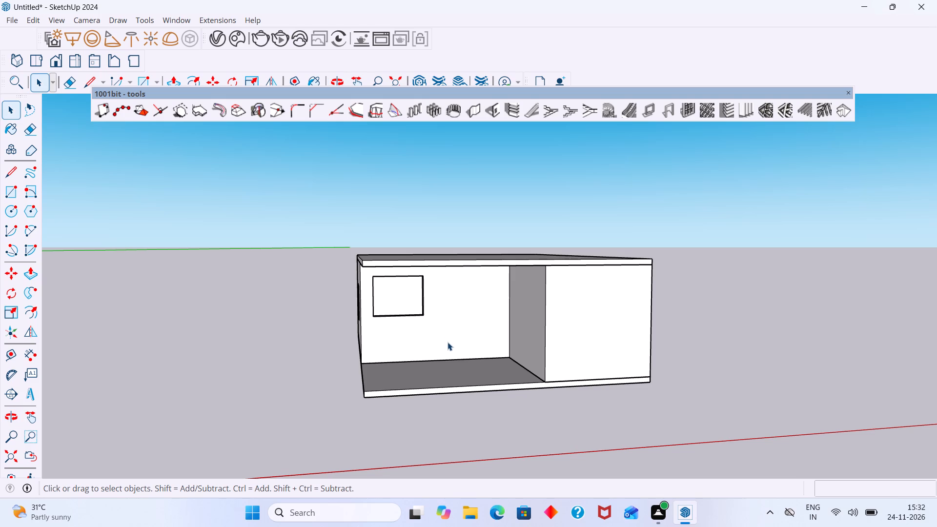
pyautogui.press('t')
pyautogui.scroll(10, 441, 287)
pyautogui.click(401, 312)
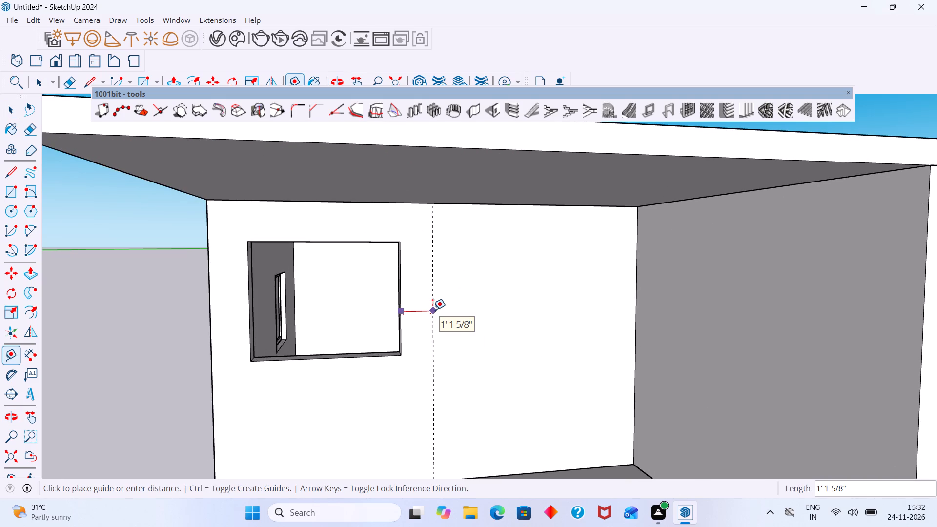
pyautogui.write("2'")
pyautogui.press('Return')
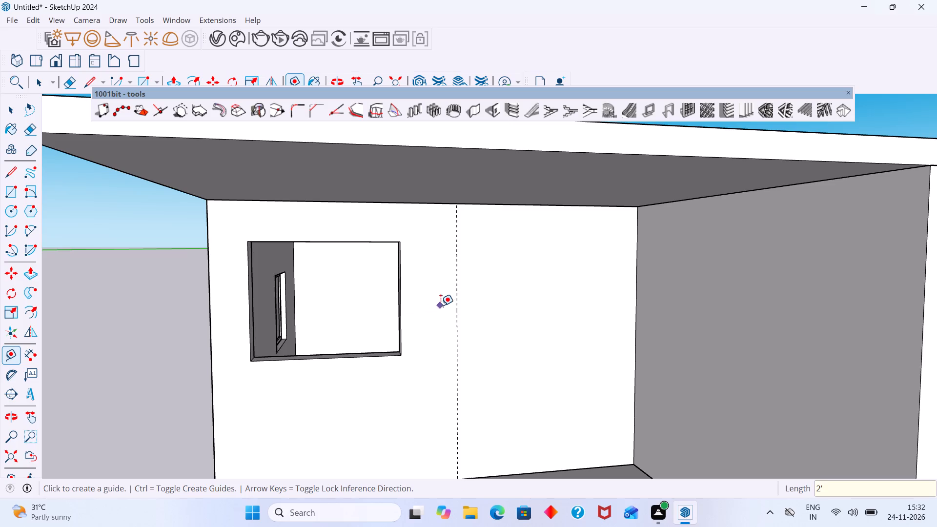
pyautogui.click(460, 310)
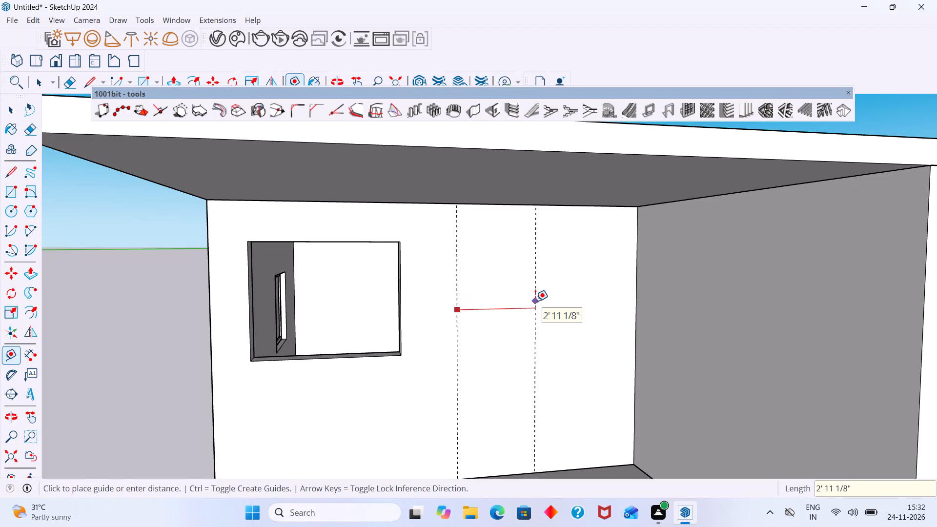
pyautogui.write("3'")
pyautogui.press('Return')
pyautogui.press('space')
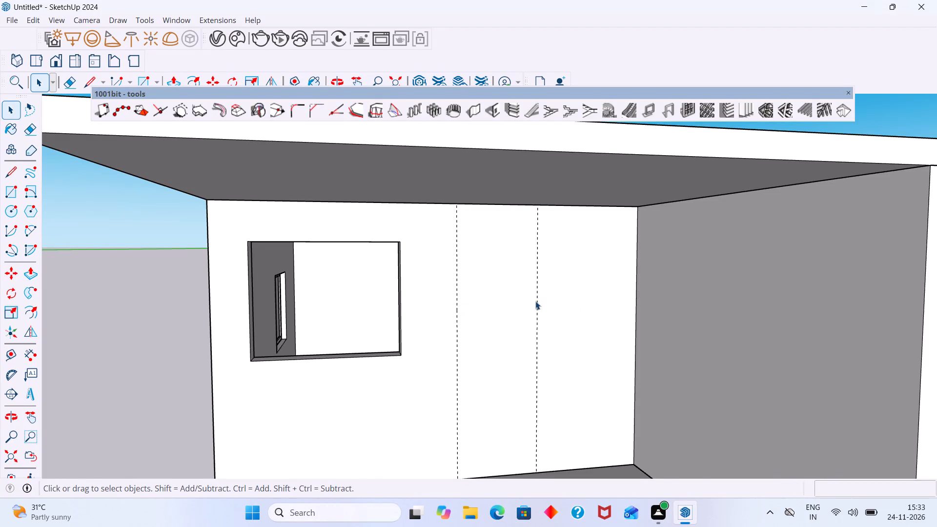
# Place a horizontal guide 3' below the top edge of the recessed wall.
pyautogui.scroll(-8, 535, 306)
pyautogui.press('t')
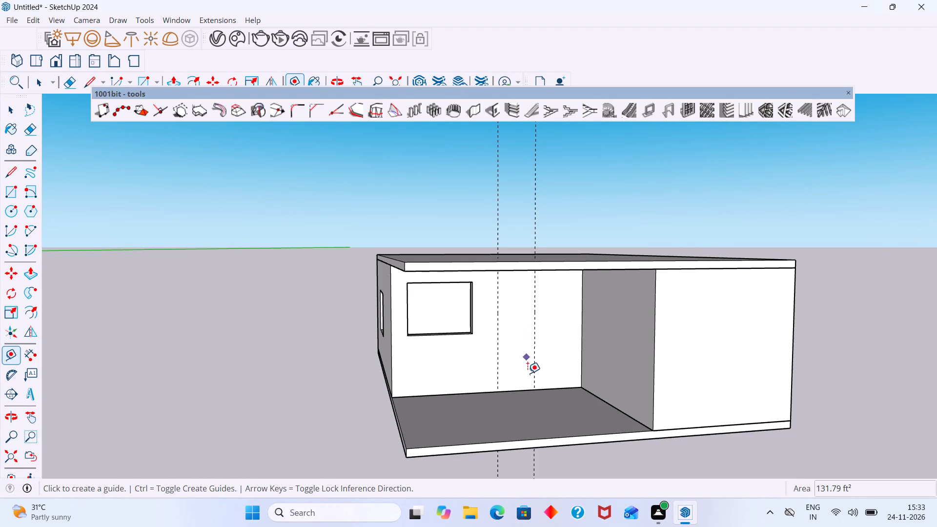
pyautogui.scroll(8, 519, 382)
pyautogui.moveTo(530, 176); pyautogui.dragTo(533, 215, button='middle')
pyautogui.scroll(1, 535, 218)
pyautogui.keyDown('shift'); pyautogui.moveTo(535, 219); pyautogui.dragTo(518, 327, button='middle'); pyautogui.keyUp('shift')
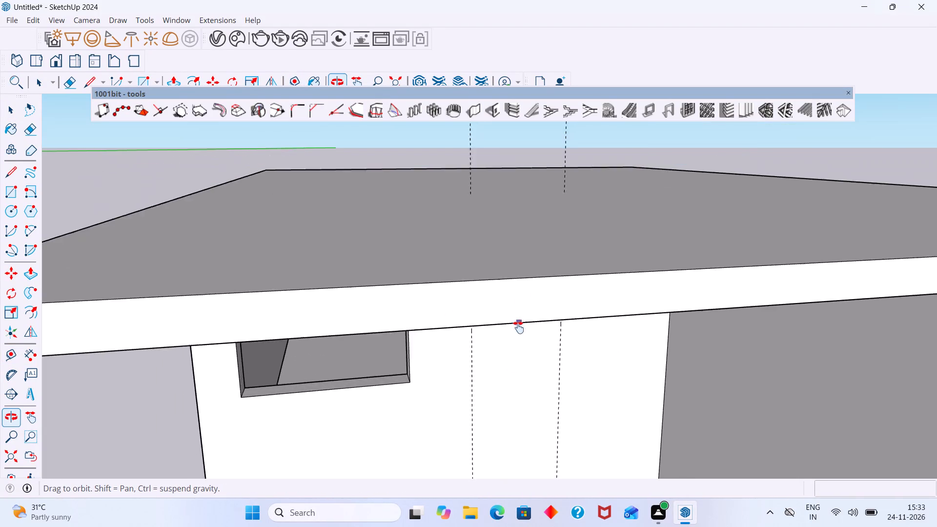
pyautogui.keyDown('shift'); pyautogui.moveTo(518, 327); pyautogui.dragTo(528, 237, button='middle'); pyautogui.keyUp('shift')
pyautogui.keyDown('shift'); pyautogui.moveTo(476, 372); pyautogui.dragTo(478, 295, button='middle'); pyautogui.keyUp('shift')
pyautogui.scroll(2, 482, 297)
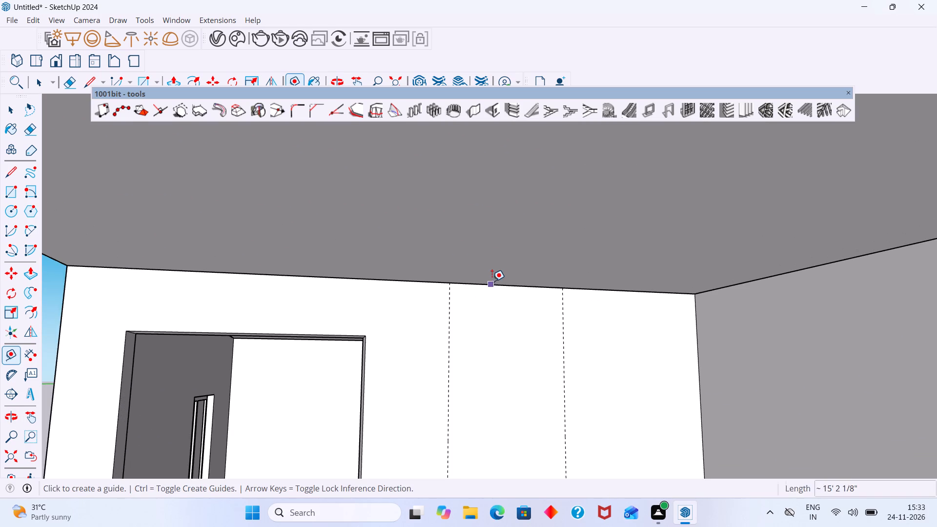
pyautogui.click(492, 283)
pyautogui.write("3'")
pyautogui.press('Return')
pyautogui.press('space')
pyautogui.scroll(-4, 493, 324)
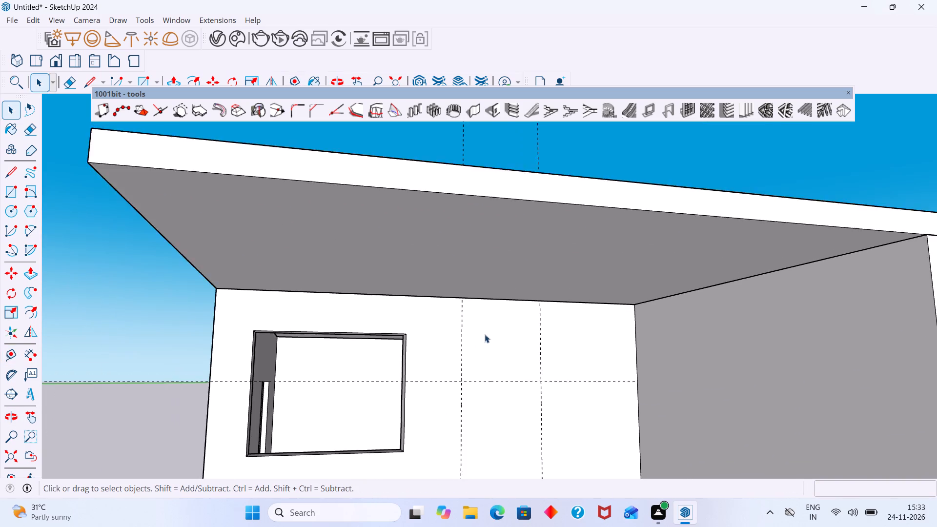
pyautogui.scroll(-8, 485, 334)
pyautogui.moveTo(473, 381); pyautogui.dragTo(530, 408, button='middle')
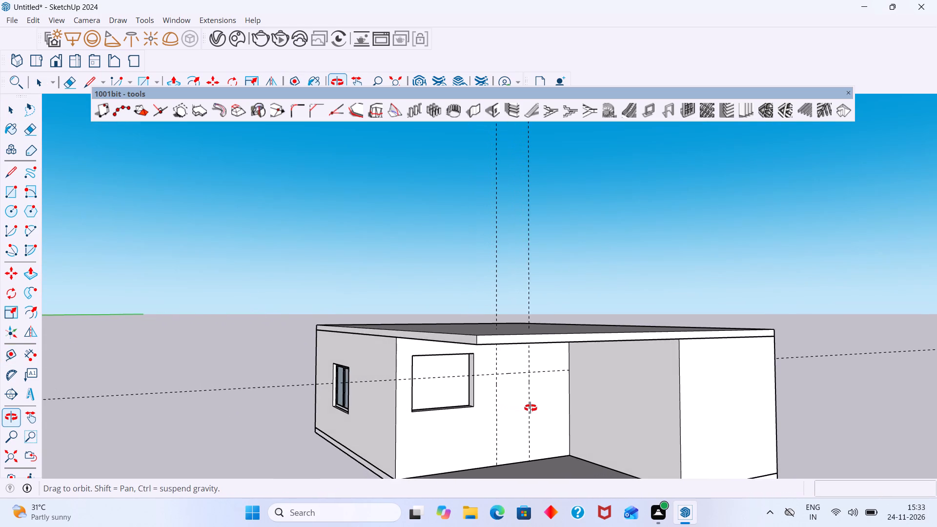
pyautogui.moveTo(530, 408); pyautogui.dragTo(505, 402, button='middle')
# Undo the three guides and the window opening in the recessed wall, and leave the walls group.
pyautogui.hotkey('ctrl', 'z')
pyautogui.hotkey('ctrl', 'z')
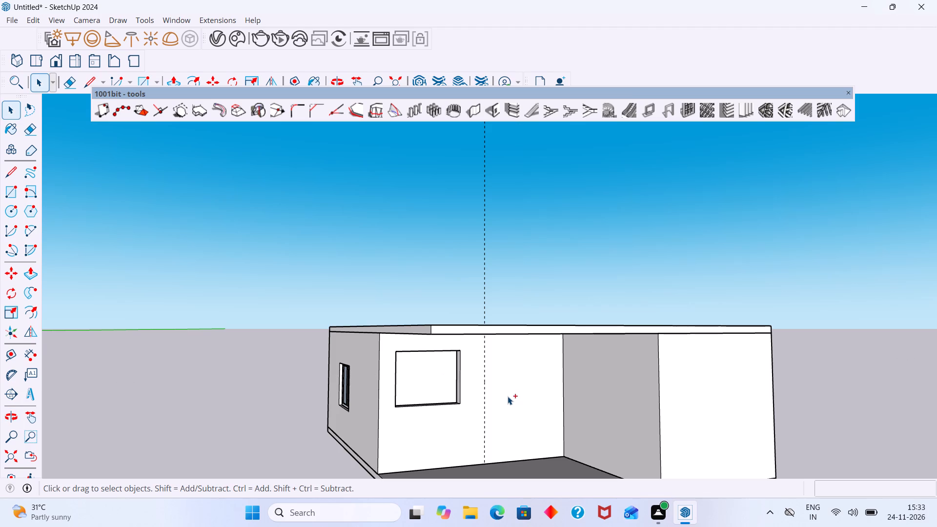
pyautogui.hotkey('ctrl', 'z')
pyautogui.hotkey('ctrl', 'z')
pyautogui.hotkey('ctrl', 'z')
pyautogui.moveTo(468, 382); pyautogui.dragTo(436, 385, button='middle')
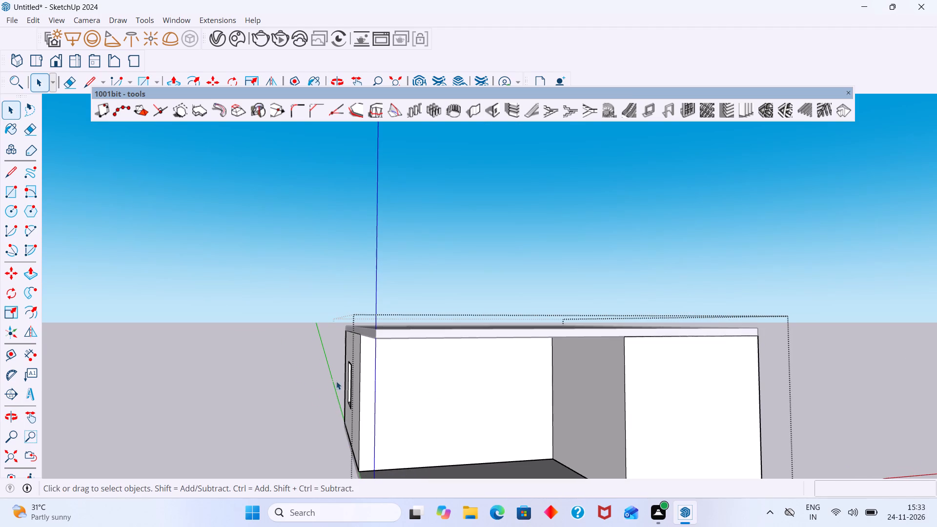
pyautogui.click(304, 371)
# Place a horizontal guide 3' below the recessed front wall's top edge, where it meets the roof slab.
pyautogui.press('t')
pyautogui.moveTo(454, 362); pyautogui.dragTo(448, 340, button='middle')
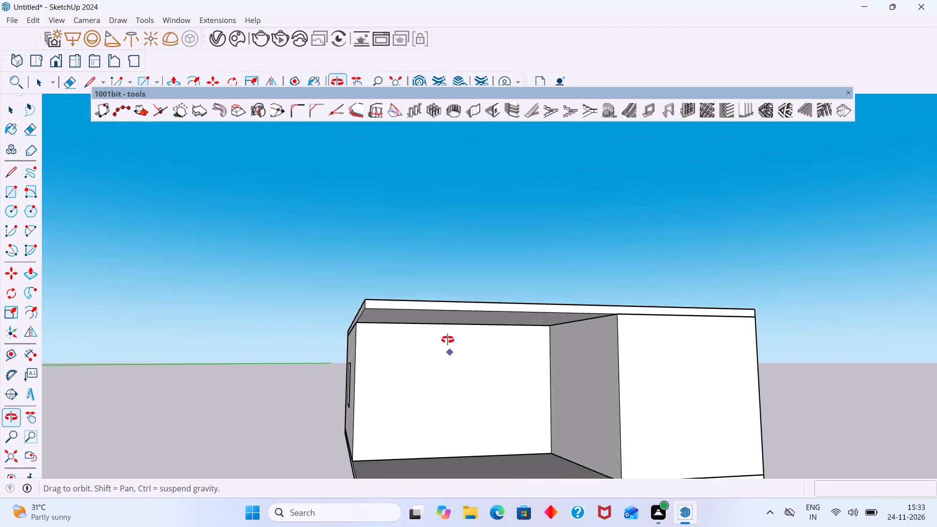
pyautogui.moveTo(448, 340); pyautogui.dragTo(448, 339, button='middle')
pyautogui.scroll(7, 466, 348)
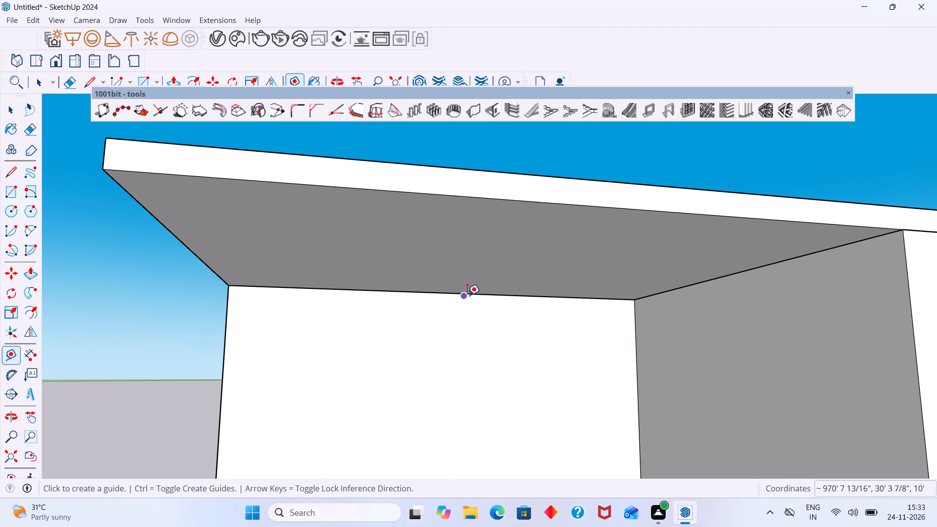
pyautogui.click(468, 295)
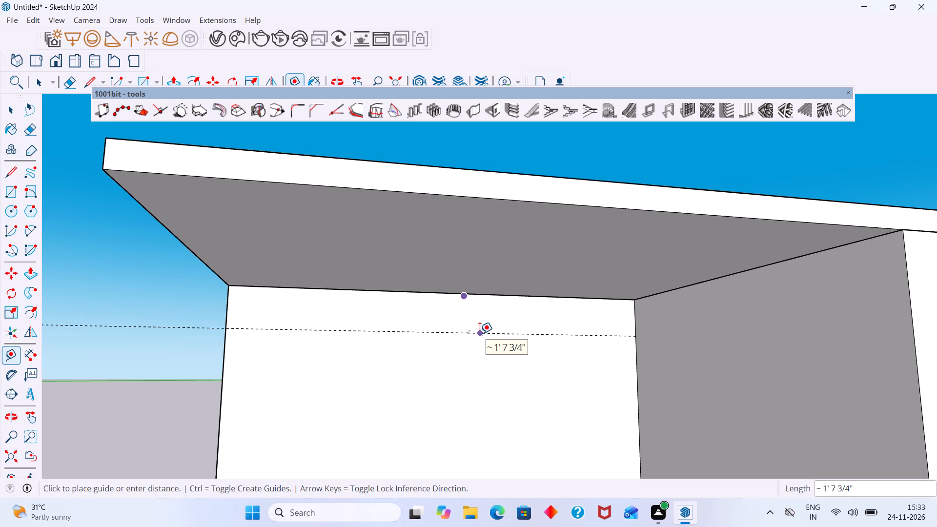
pyautogui.write("3'")
pyautogui.press('Return')
pyautogui.scroll(-3, 475, 346)
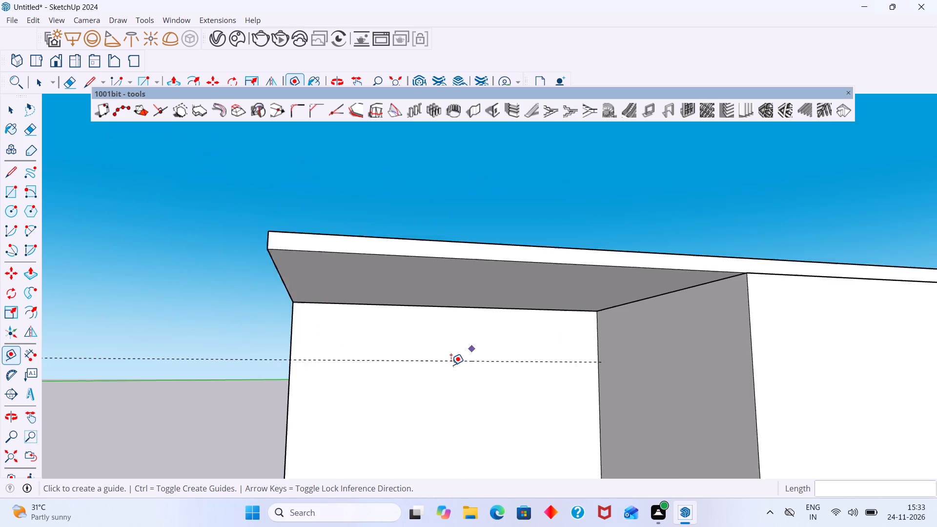
pyautogui.scroll(-9, 451, 365)
pyautogui.moveTo(447, 456); pyautogui.dragTo(446, 474, button='middle')
pyautogui.scroll(5, 456, 469)
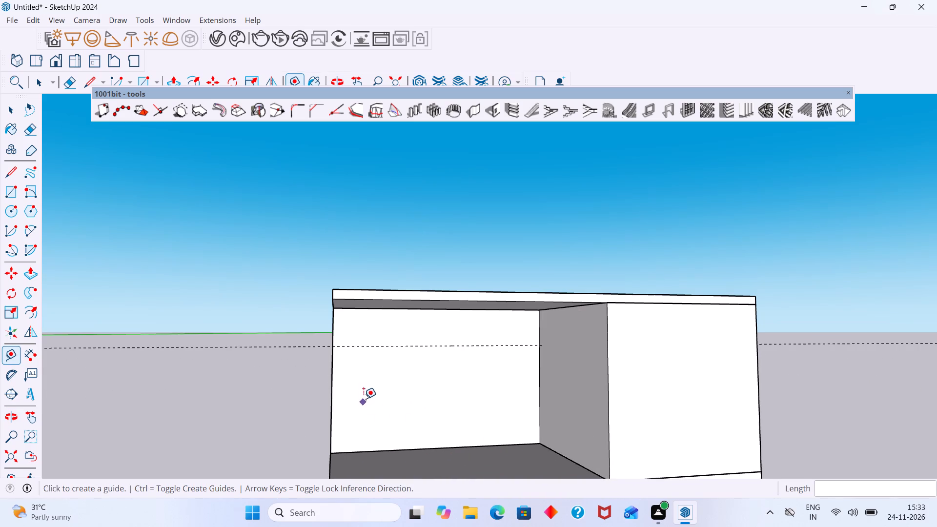
# Place a vertical guide about 1' 8" in from the recessed front wall's outer edge and another 5' beyond it.
pyautogui.moveTo(380, 385); pyautogui.dragTo(445, 387, button='middle')
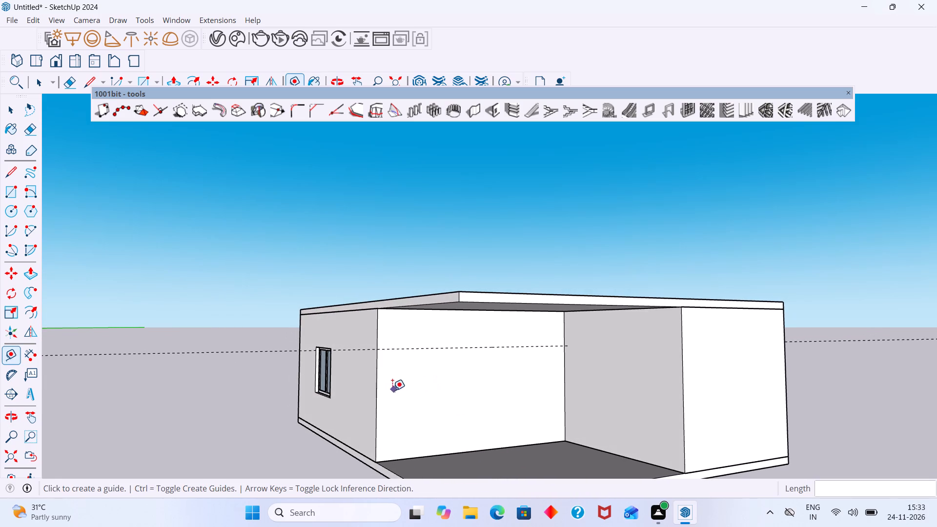
pyautogui.click(379, 365)
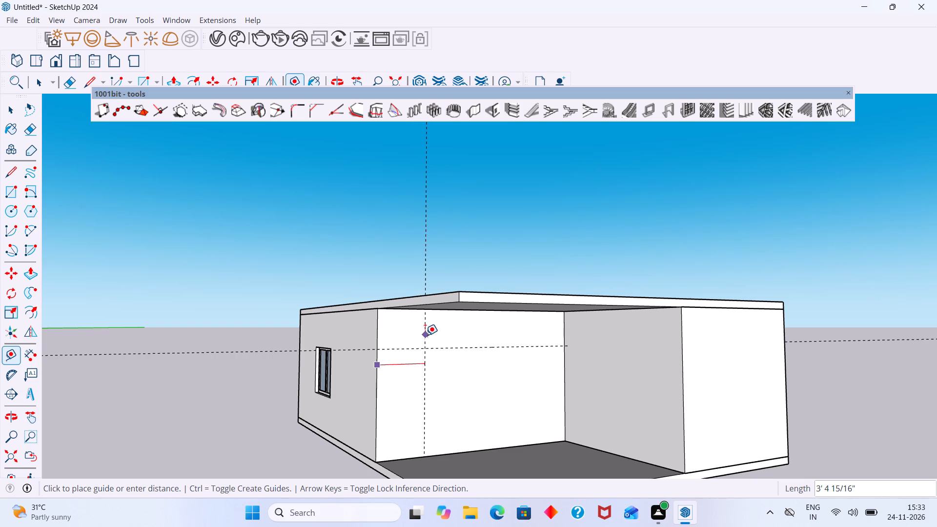
pyautogui.click(398, 371)
pyautogui.click(399, 372)
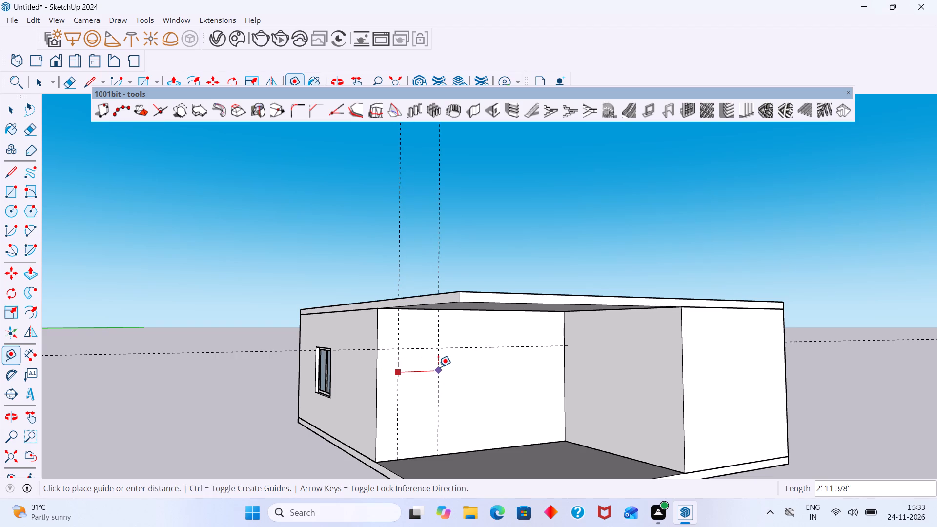
pyautogui.write("5'")
pyautogui.press('Return')
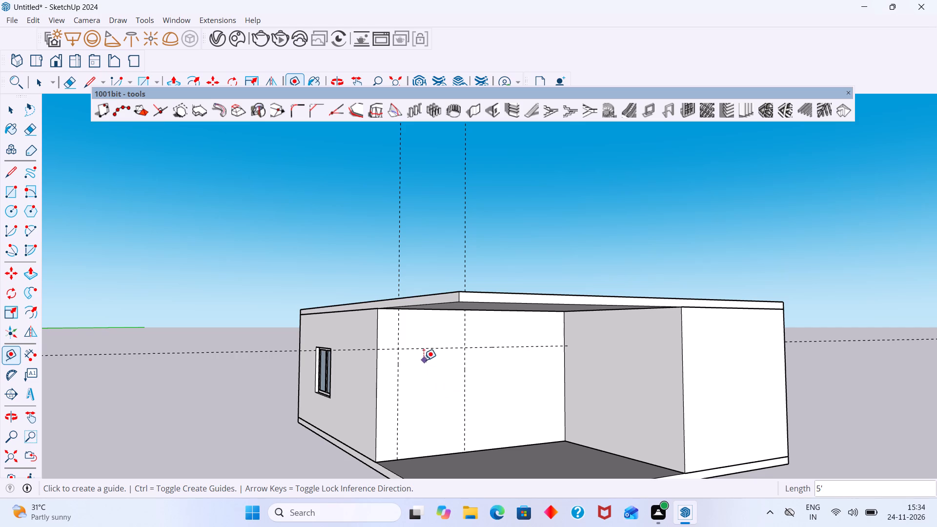
# Place a horizontal guide 3' above the recessed front wall's bottom edge.
pyautogui.scroll(4, 408, 446)
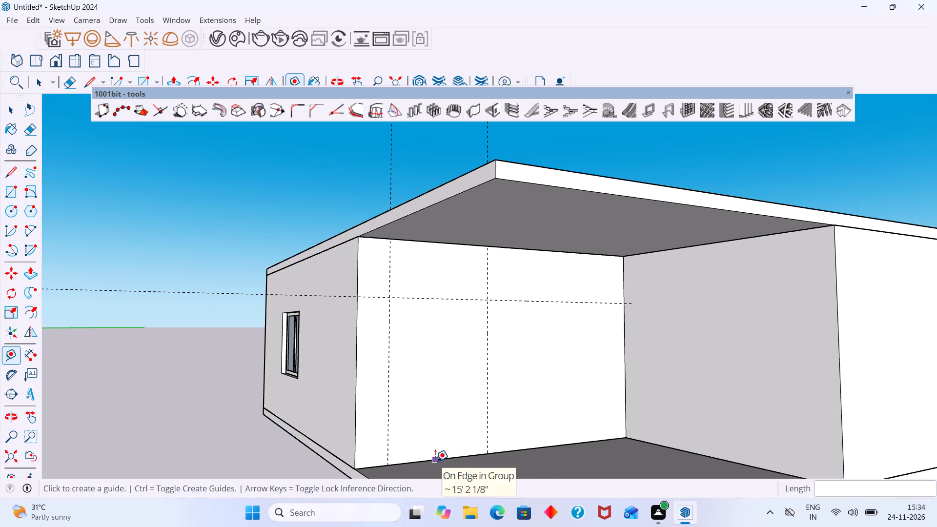
pyautogui.click(435, 461)
pyautogui.write("3'")
pyautogui.press('Return')
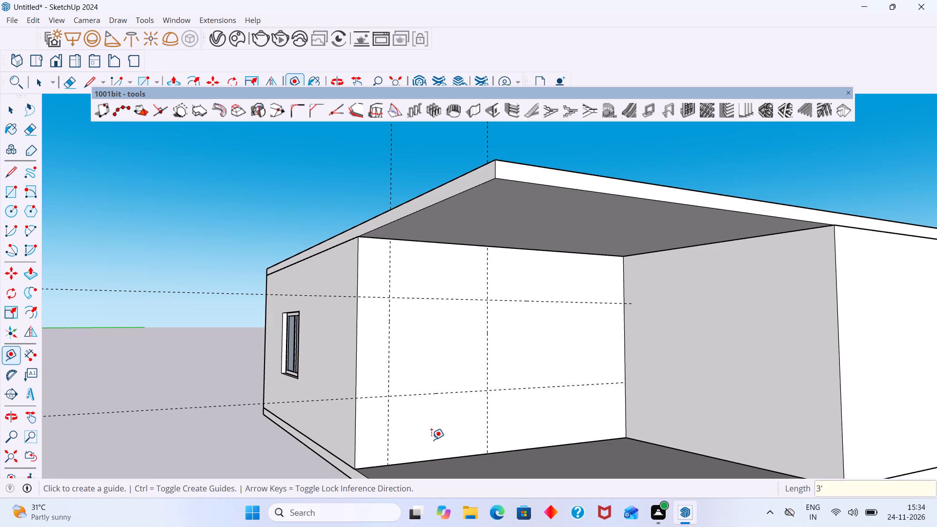
pyautogui.press('space')
pyautogui.press('space')
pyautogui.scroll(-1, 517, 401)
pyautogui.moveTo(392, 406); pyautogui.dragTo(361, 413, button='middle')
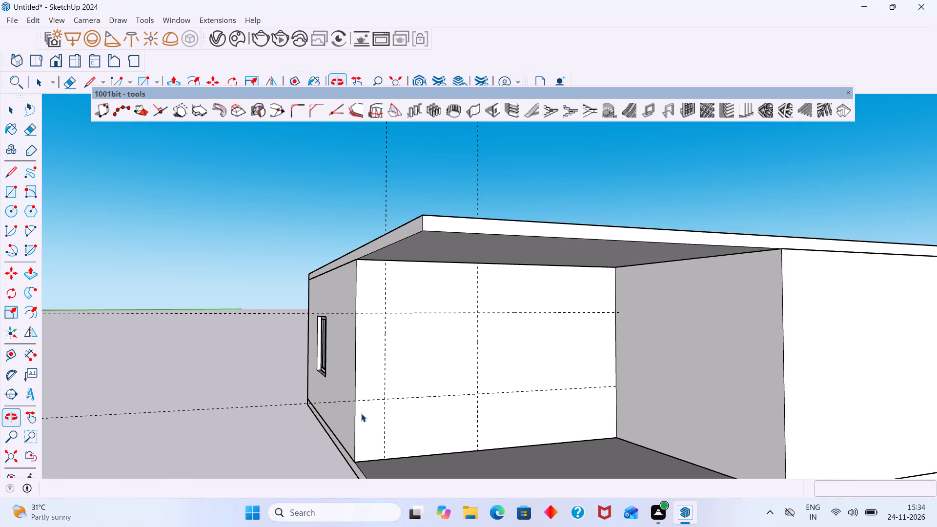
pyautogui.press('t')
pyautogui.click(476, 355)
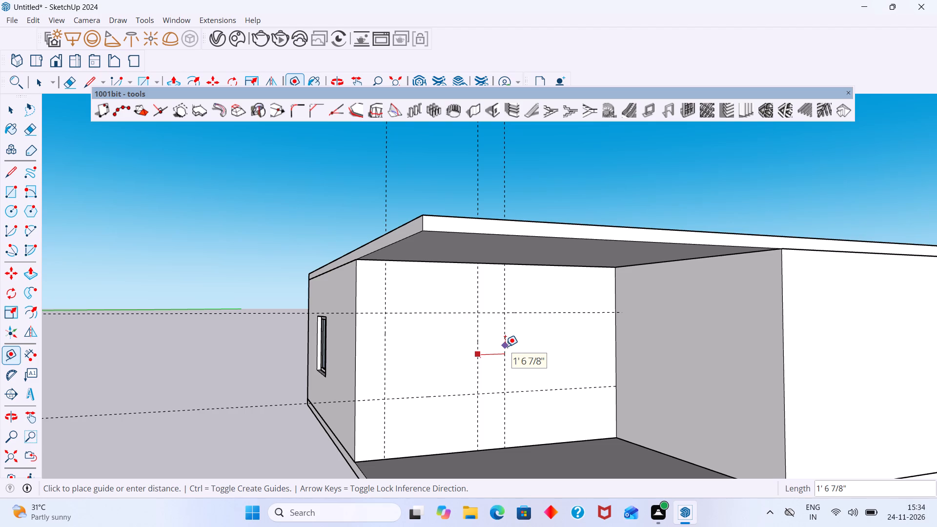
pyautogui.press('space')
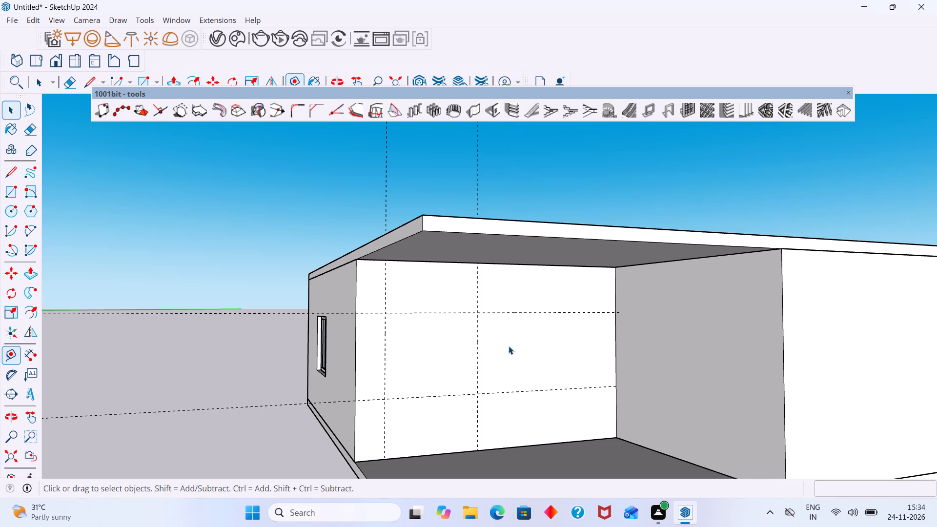
# Create a 5' wide by 4' high wall opening at the intersection of the outer vertical and lower horizontal guides.
pyautogui.scroll(-2, 487, 362)
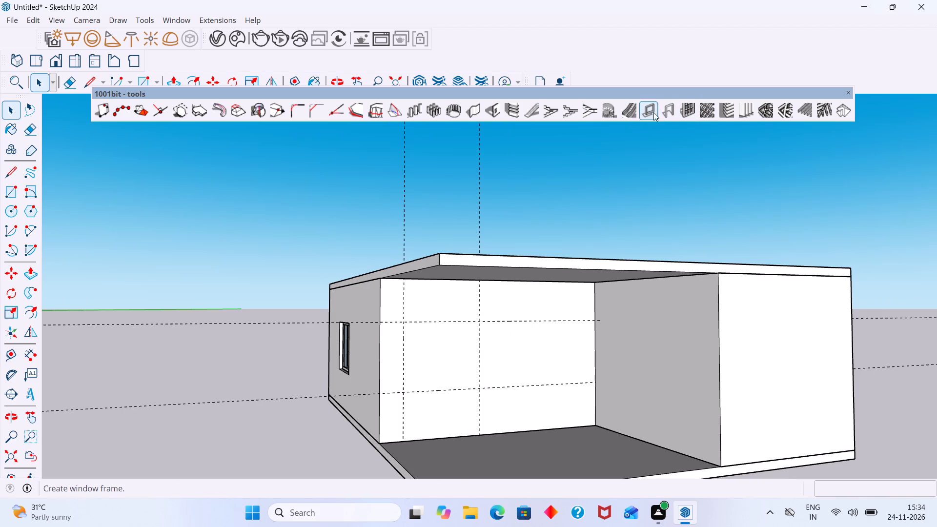
pyautogui.click(494, 111)
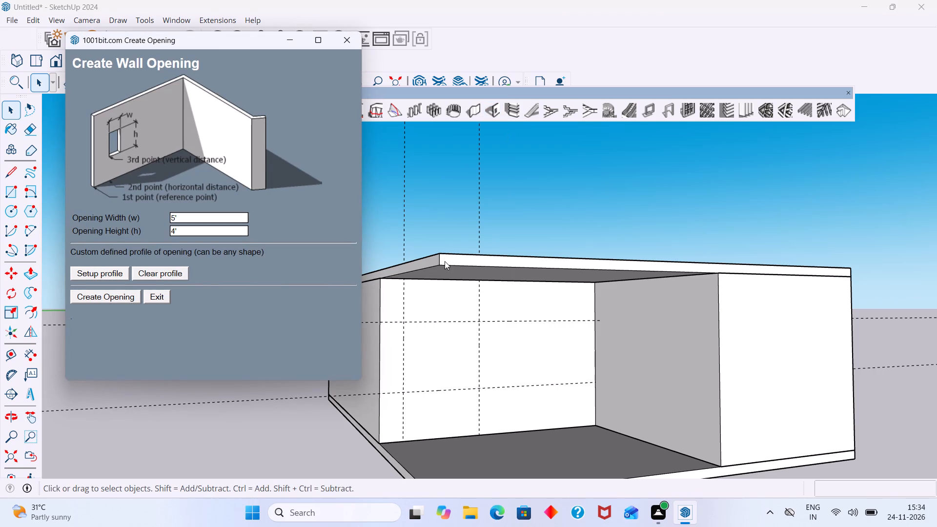
pyautogui.click(118, 301)
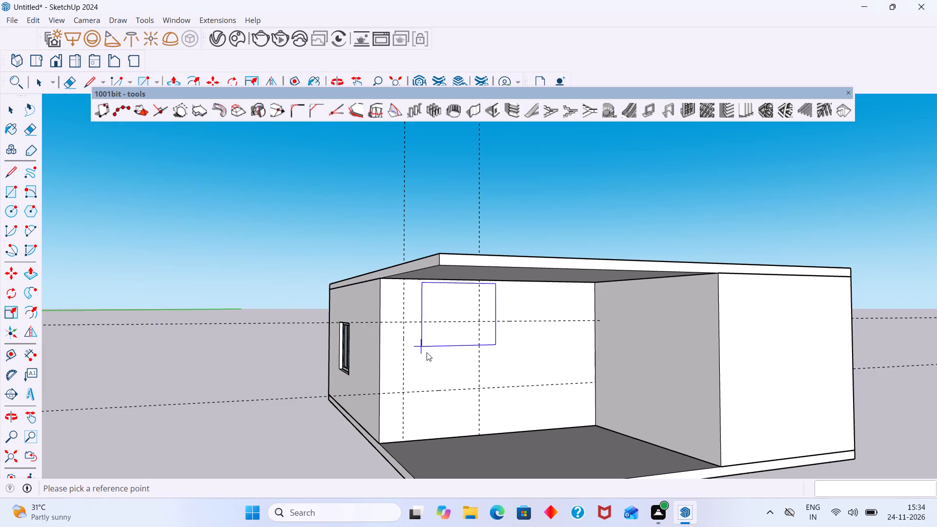
pyautogui.doubleClick(403, 395)
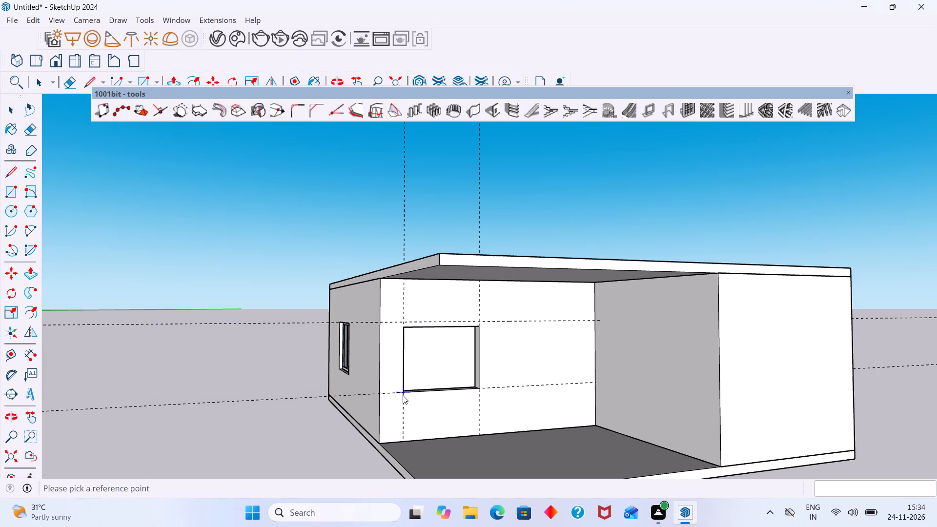
pyautogui.press('space')
# Open the walls group for editing and select the underside face at the top of the new window opening.
pyautogui.moveTo(466, 343); pyautogui.dragTo(440, 296, button='middle')
pyautogui.scroll(2, 434, 293)
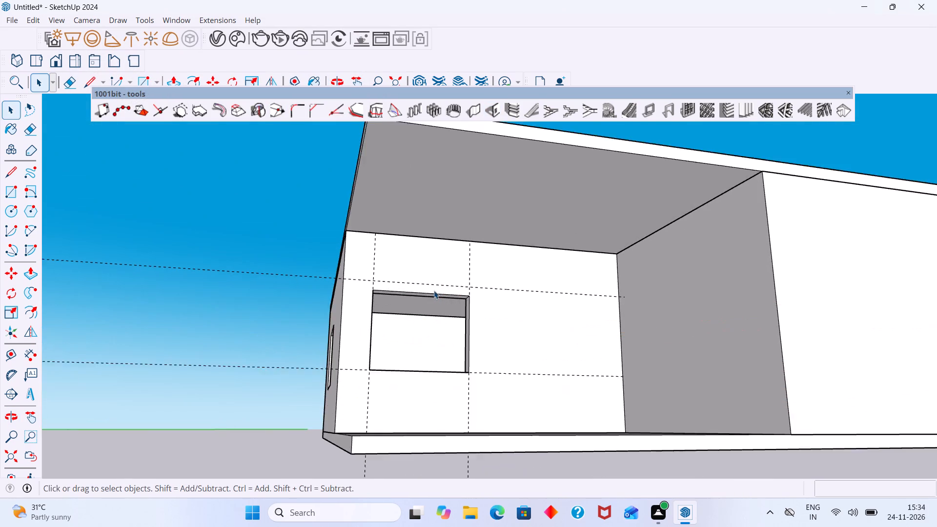
pyautogui.scroll(8, 434, 290)
pyautogui.scroll(-6, 441, 312)
pyautogui.moveTo(445, 333); pyautogui.dragTo(452, 391, button='middle')
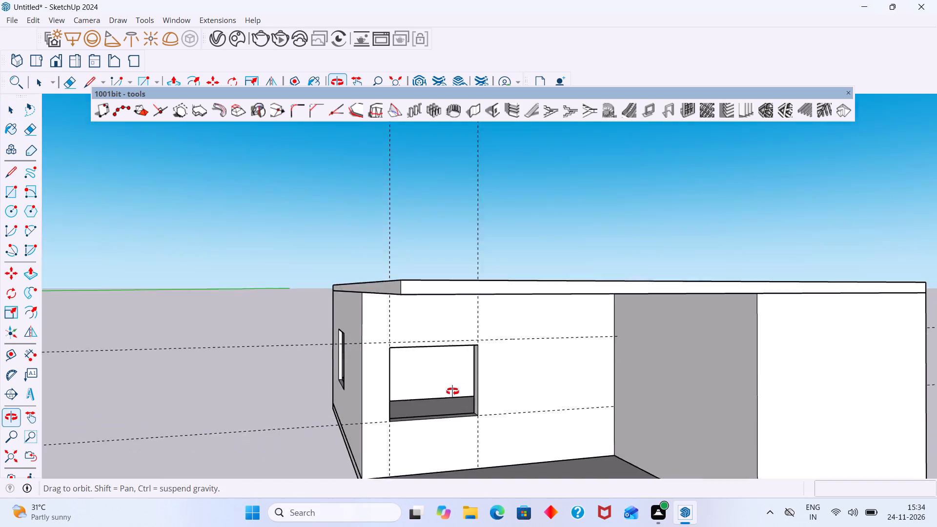
pyautogui.moveTo(452, 391); pyautogui.dragTo(450, 405, button='middle')
pyautogui.scroll(2, 444, 381)
pyautogui.moveTo(439, 372); pyautogui.dragTo(419, 315, button='middle')
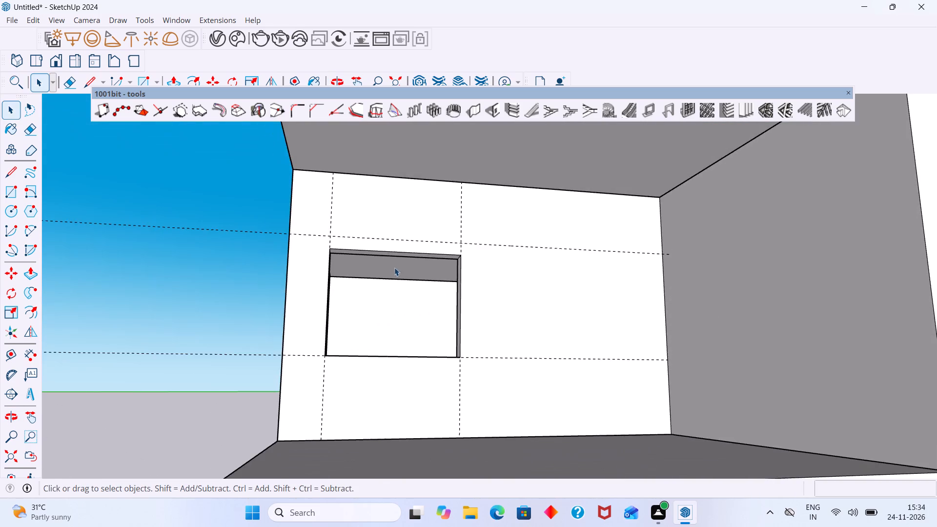
pyautogui.scroll(11, 391, 259)
pyautogui.moveTo(396, 260); pyautogui.dragTo(398, 241, button='middle')
pyautogui.scroll(4, 396, 247)
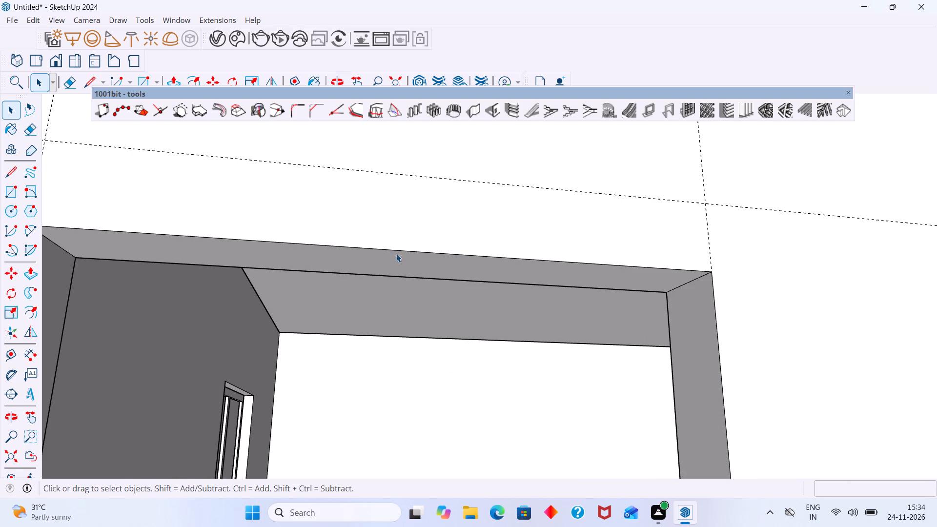
pyautogui.doubleClick(396, 254)
pyautogui.click(404, 263)
pyautogui.doubleClick(407, 263)
pyautogui.click(411, 266)
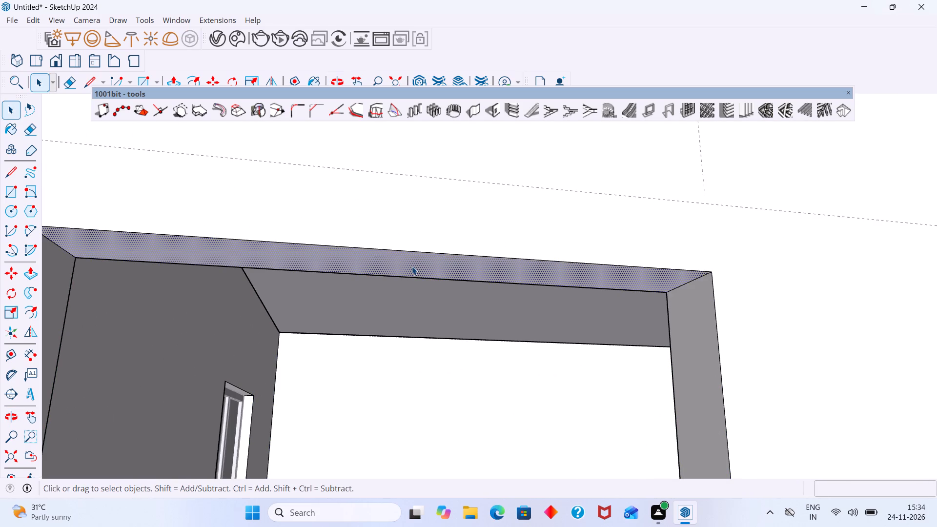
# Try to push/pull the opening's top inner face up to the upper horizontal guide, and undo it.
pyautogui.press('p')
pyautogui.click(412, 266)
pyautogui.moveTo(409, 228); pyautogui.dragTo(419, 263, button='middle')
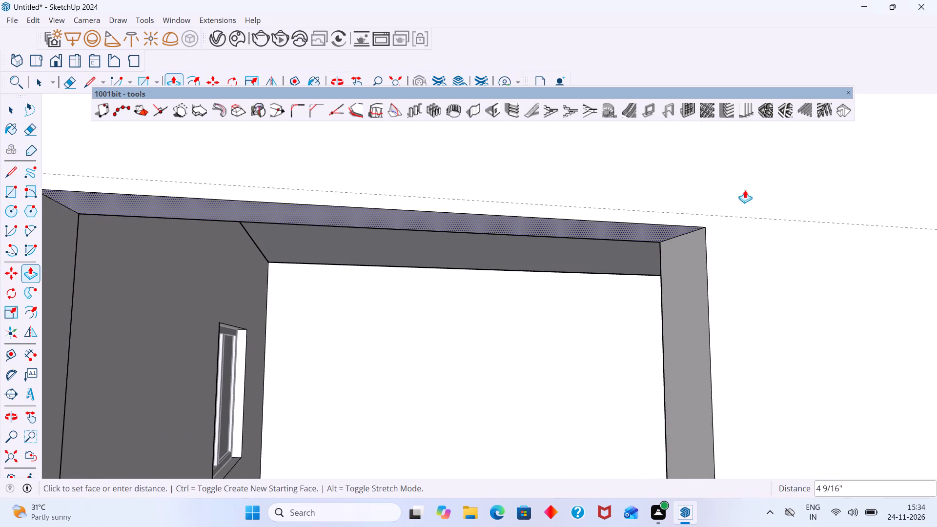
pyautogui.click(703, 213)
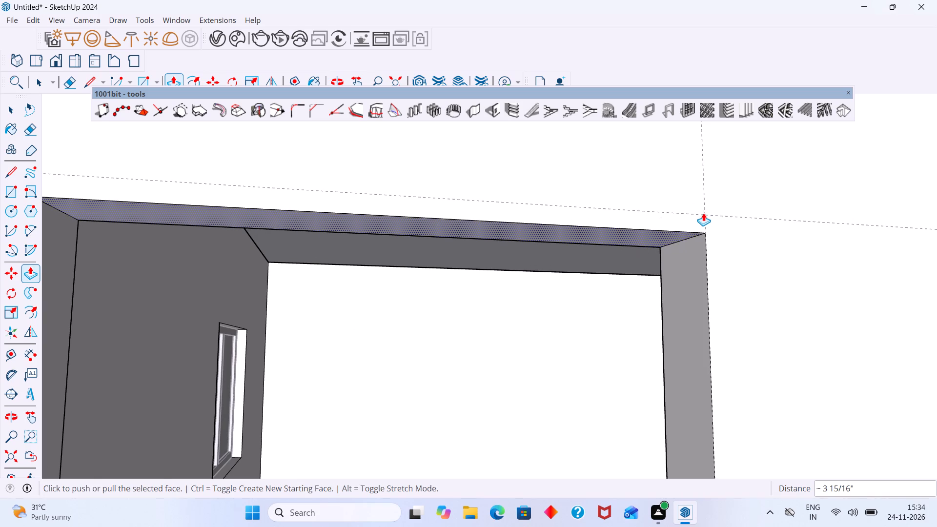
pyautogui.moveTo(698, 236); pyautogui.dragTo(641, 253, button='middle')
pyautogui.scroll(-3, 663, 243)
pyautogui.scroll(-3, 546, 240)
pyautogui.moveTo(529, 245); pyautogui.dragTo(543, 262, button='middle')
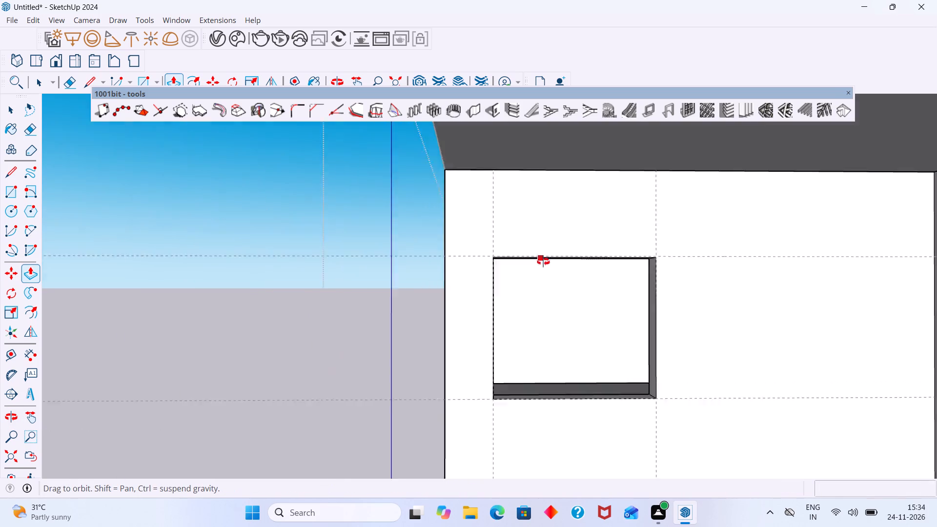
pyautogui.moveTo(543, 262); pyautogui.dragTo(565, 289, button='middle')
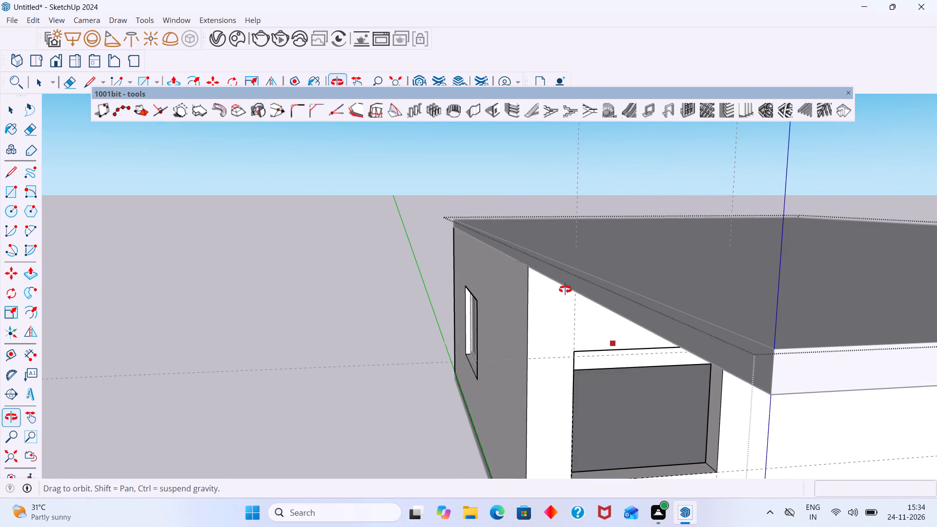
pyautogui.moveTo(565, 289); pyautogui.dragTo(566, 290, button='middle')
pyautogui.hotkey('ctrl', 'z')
# Push/pull the opening's top inner face up about 4" to the intersection of the upper horizontal and outer vertical guides.
pyautogui.moveTo(607, 371); pyautogui.dragTo(586, 323, button='middle')
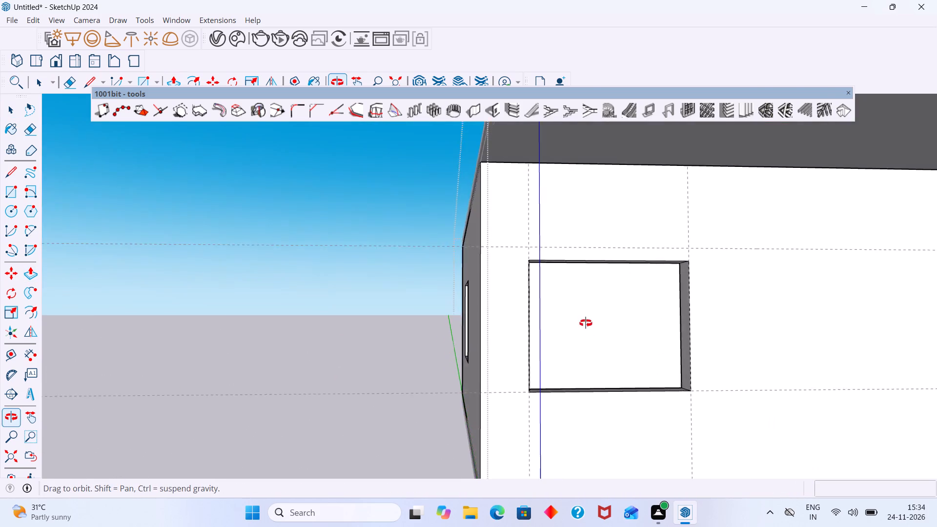
pyautogui.moveTo(586, 323); pyautogui.dragTo(586, 314, button='middle')
pyautogui.scroll(17, 547, 250)
pyautogui.moveTo(523, 259); pyautogui.dragTo(522, 251, button='middle')
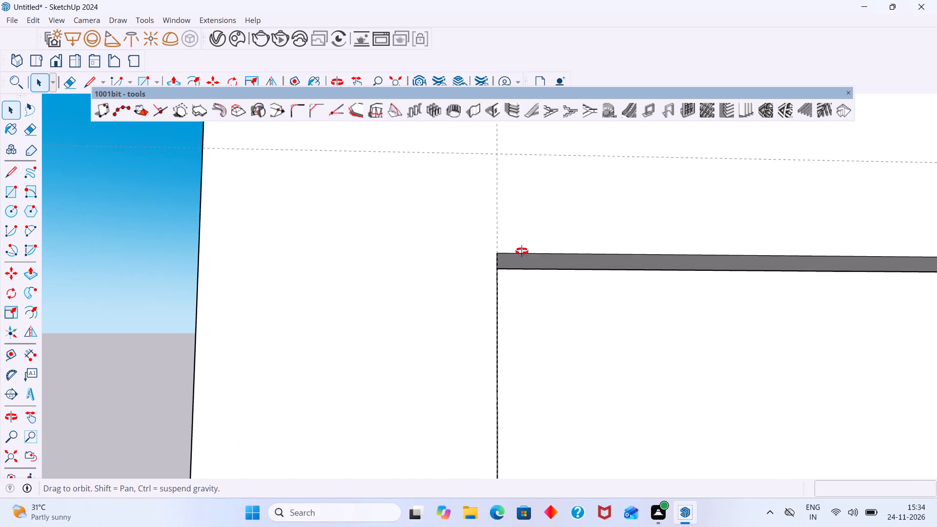
pyautogui.moveTo(522, 251); pyautogui.dragTo(507, 249, button='middle')
pyautogui.click(529, 259)
pyautogui.press('p')
pyautogui.click(531, 259)
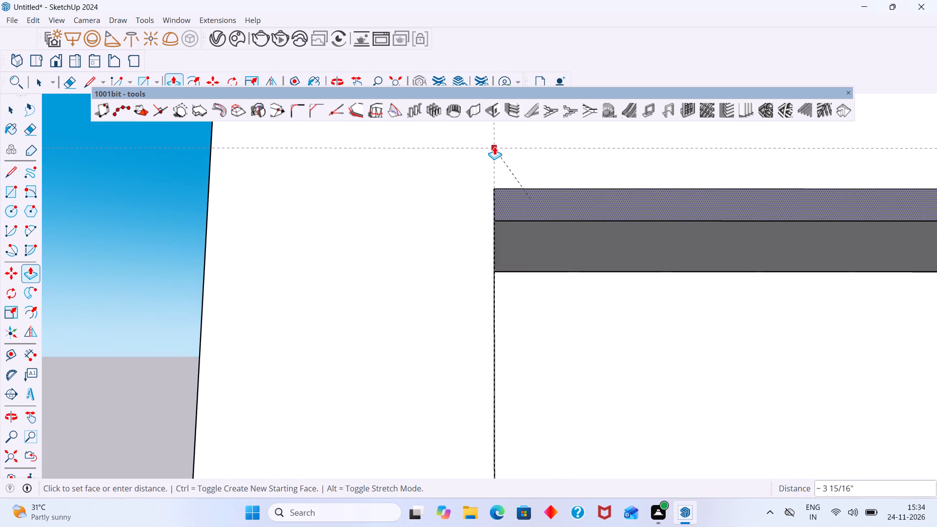
pyautogui.scroll(5, 494, 146)
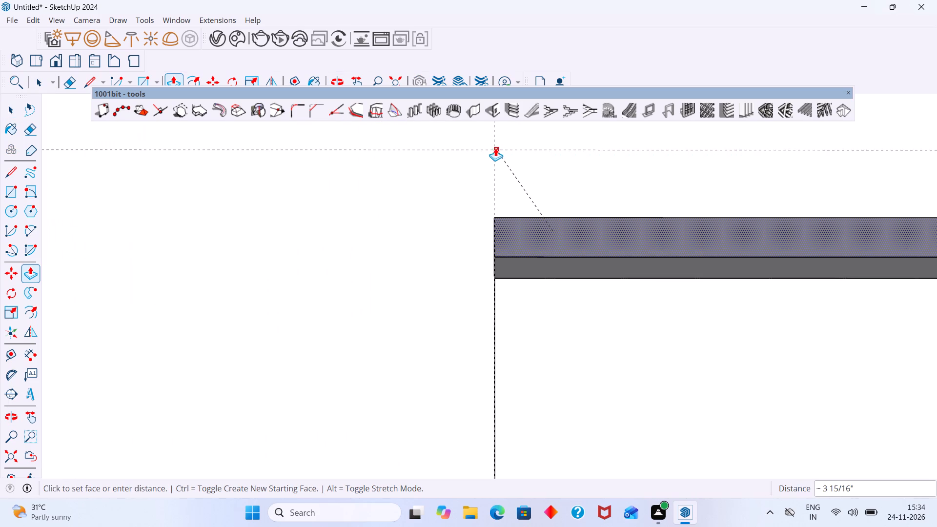
pyautogui.click(494, 148)
pyautogui.press('space')
# Examine the recessed wall's window opening from the side and front to check its top edge against the guide.
pyautogui.scroll(-5, 535, 210)
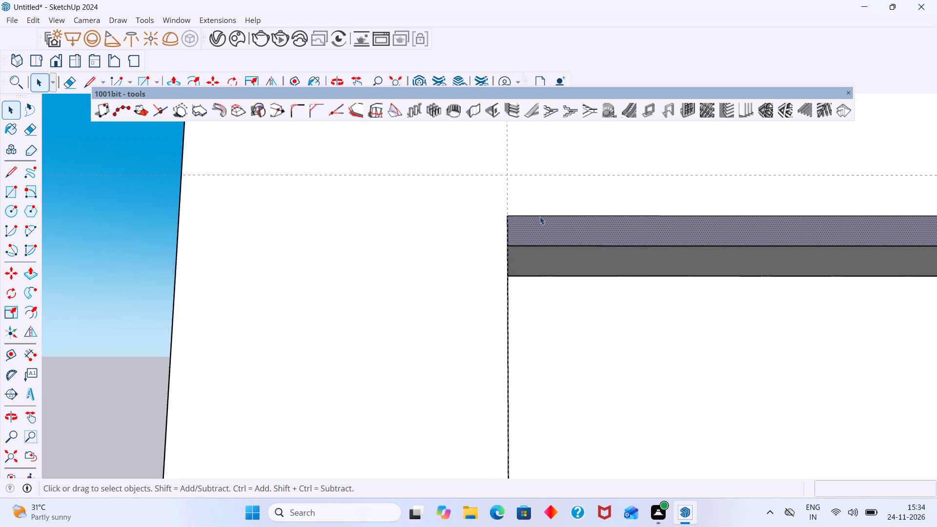
pyautogui.scroll(-2, 540, 216)
pyautogui.moveTo(552, 229); pyautogui.dragTo(792, 300, button='middle')
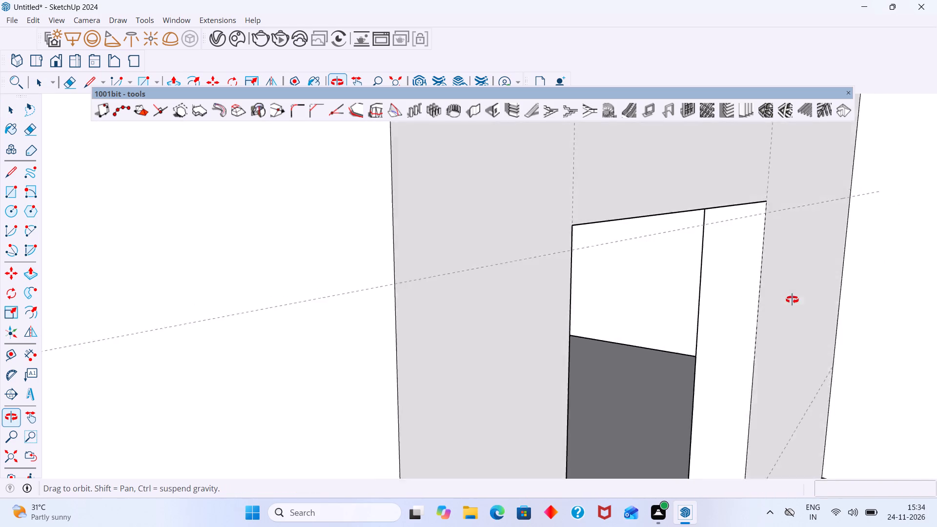
pyautogui.moveTo(792, 300); pyautogui.dragTo(719, 299, button='middle')
pyautogui.scroll(-7, 717, 292)
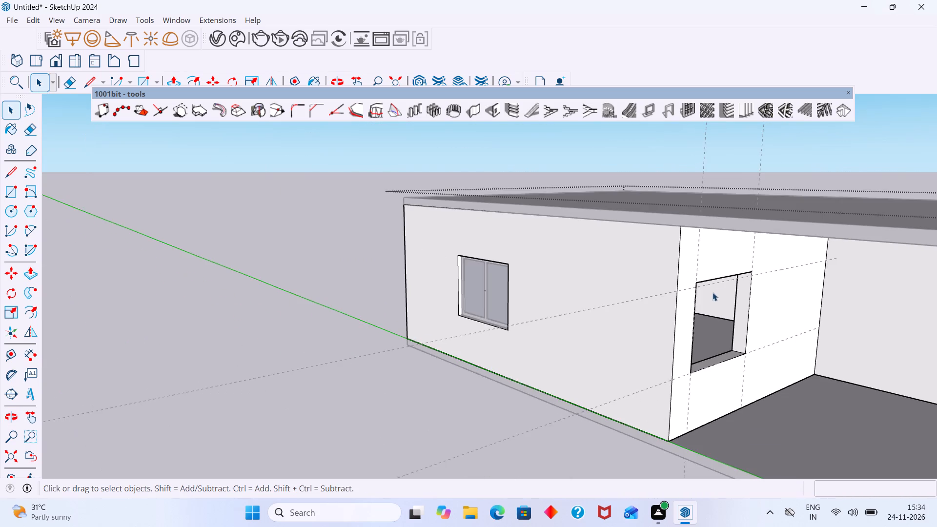
pyautogui.moveTo(711, 296); pyautogui.dragTo(690, 295, button='middle')
pyautogui.scroll(5, 672, 286)
pyautogui.moveTo(671, 286); pyautogui.dragTo(607, 284, button='middle')
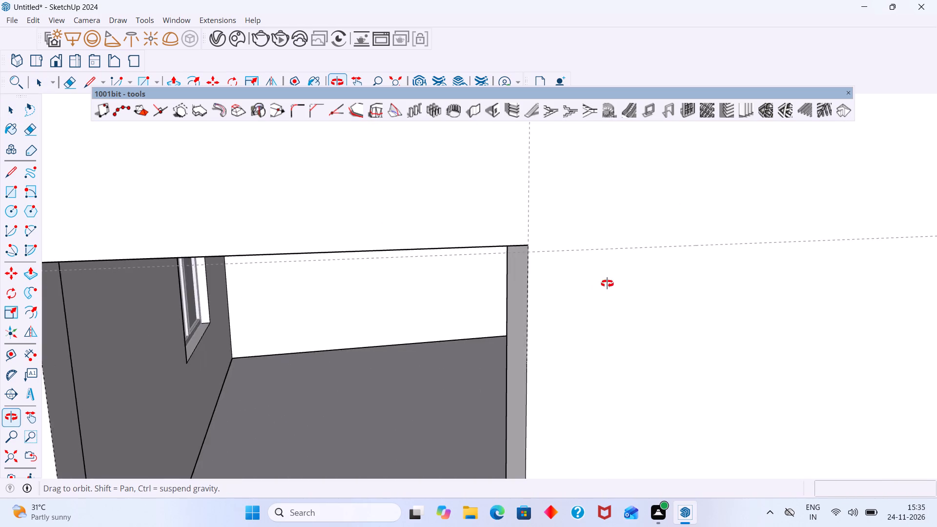
pyautogui.moveTo(607, 284); pyautogui.dragTo(640, 279, button='middle')
pyautogui.scroll(-11, 640, 279)
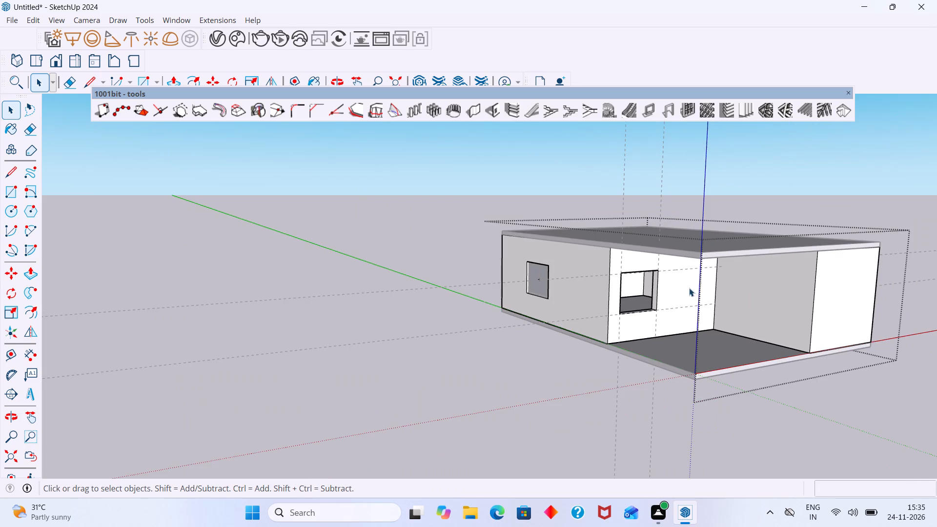
pyautogui.keyDown('shift'); pyautogui.moveTo(638, 296); pyautogui.dragTo(520, 330, button='middle'); pyautogui.keyUp('shift')
pyautogui.scroll(3, 524, 313)
pyautogui.moveTo(511, 311); pyautogui.dragTo(452, 271, button='middle')
pyautogui.scroll(3, 457, 304)
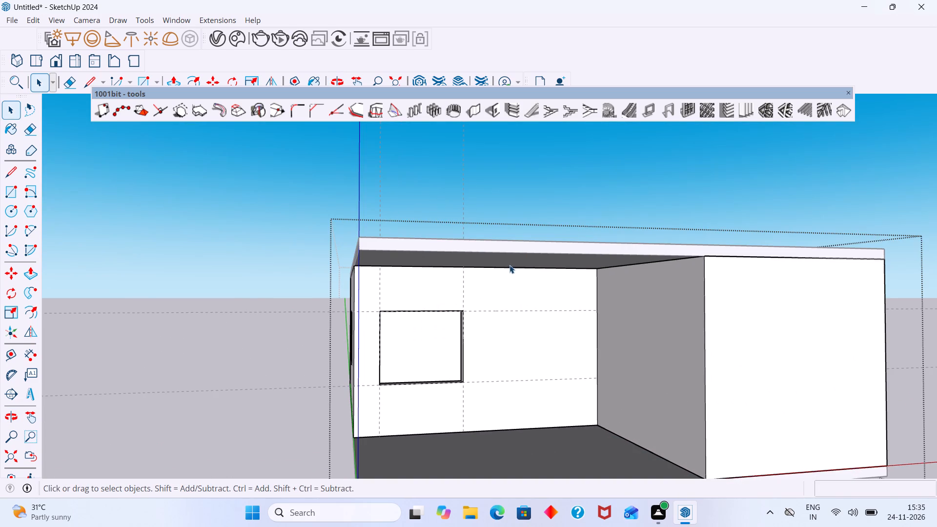
# Leave the walls group and erase the two vertical and two horizontal guides around the recessed wall's window opening.
pyautogui.click(575, 191)
pyautogui.scroll(2, 518, 284)
pyautogui.scroll(-1, 509, 301)
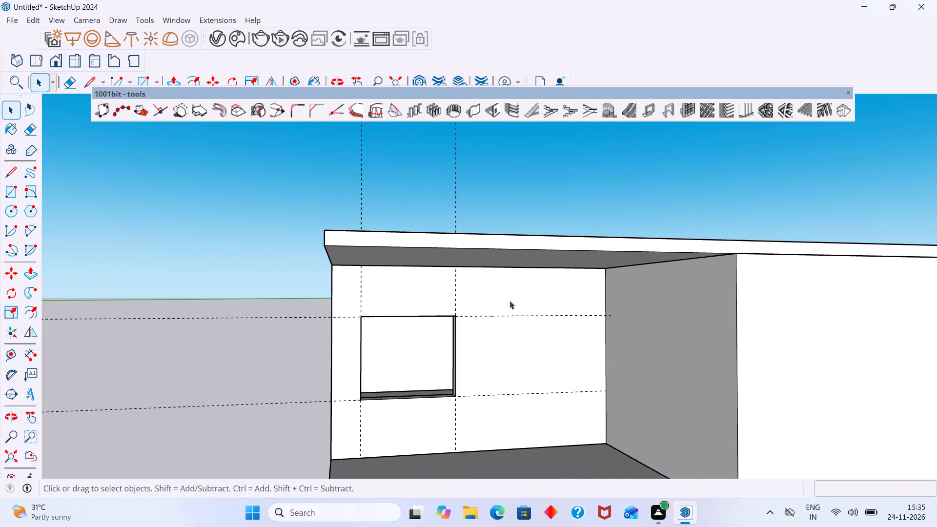
pyautogui.press('e')
pyautogui.moveTo(460, 187); pyautogui.dragTo(287, 187)
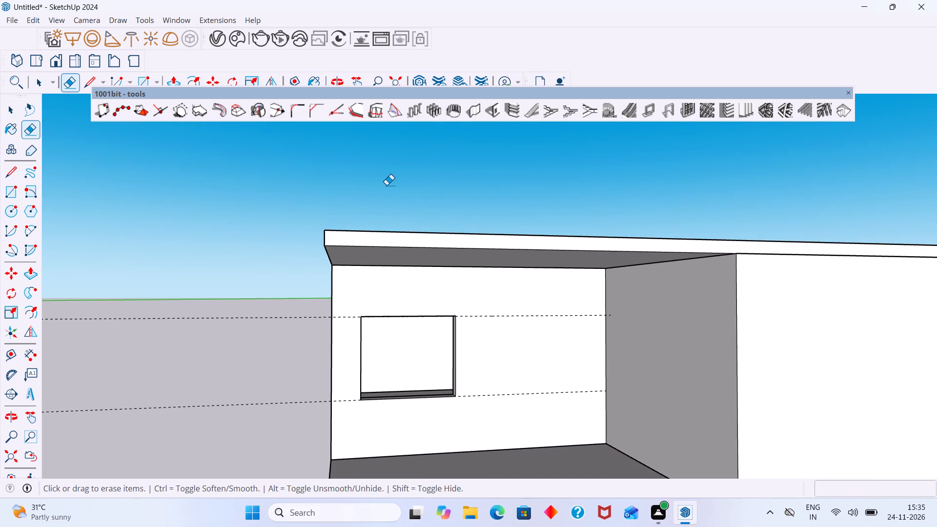
pyautogui.moveTo(301, 275); pyautogui.dragTo(250, 496)
pyautogui.press('space')
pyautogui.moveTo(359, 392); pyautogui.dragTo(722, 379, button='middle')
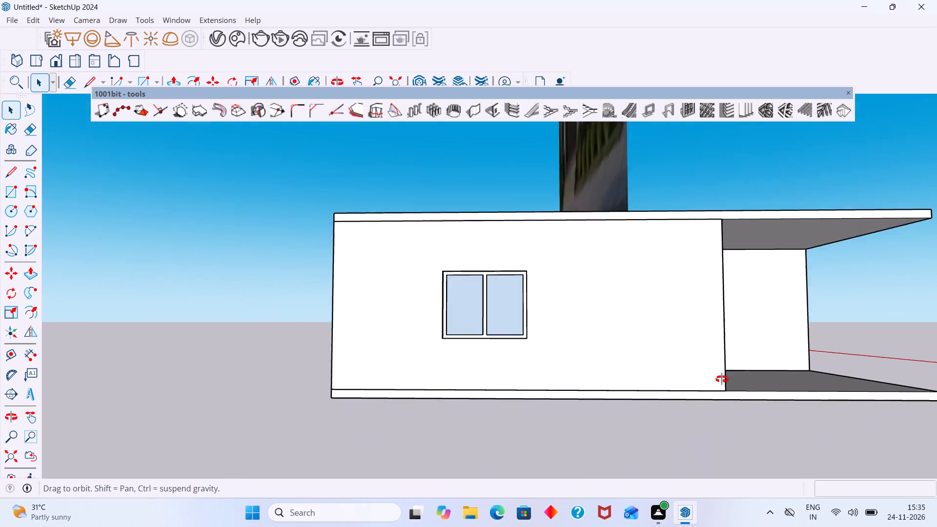
# Place a horizontal guide 3' below the top edge of the recessed front wall.
pyautogui.moveTo(722, 379); pyautogui.dragTo(341, 452, button='middle')
pyautogui.moveTo(481, 432); pyautogui.dragTo(458, 369, button='middle')
pyautogui.press('t')
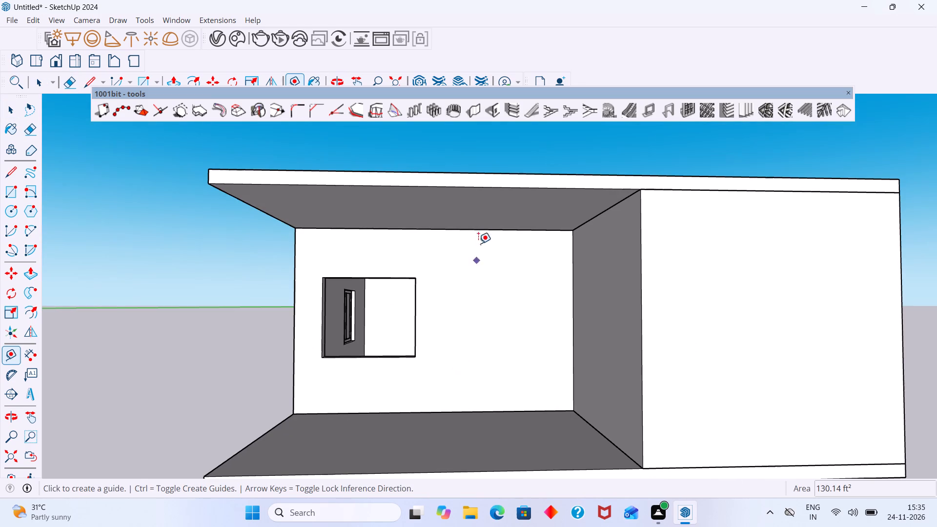
pyautogui.scroll(5, 478, 238)
pyautogui.click(483, 225)
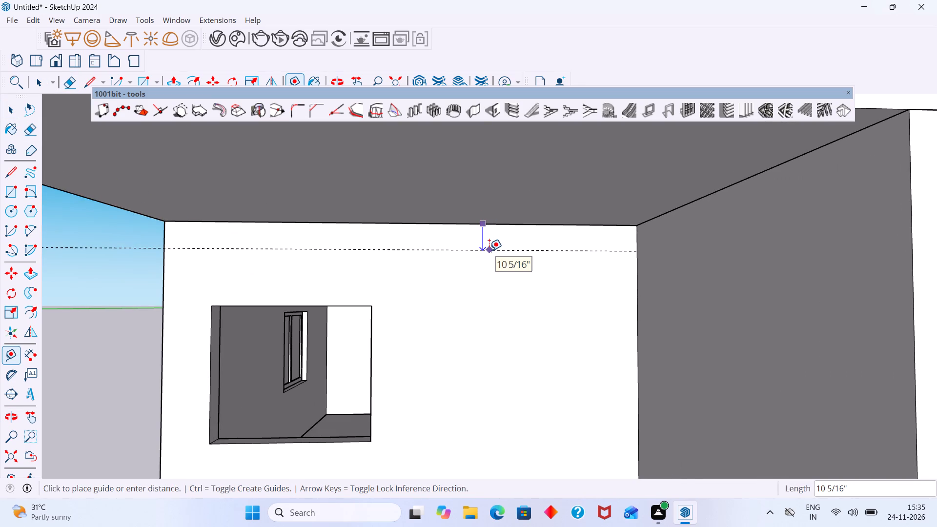
pyautogui.write("3'")
pyautogui.press('Return')
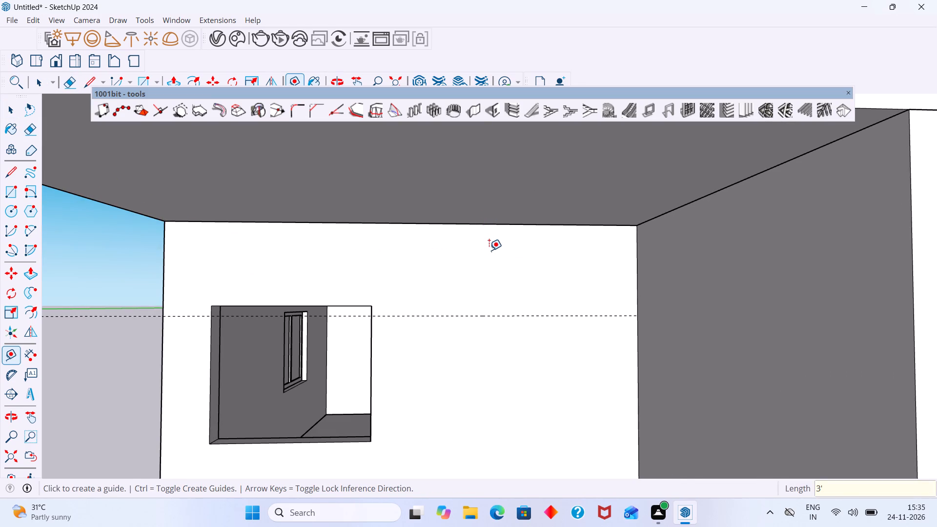
pyautogui.press('space')
# Inside the walls group, push/pull the window opening's top inner face down about 4" to the horizontal guide, and leave the group.
pyautogui.moveTo(348, 336); pyautogui.dragTo(371, 328, button='middle')
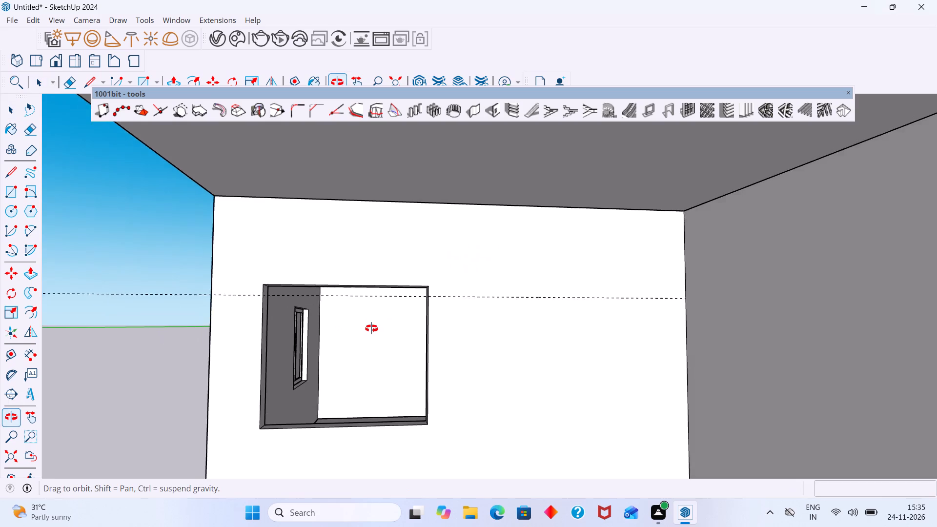
pyautogui.moveTo(371, 328); pyautogui.dragTo(374, 324, button='middle')
pyautogui.scroll(9, 416, 271)
pyautogui.moveTo(422, 286); pyautogui.dragTo(422, 282, button='middle')
pyautogui.scroll(-6, 422, 280)
pyautogui.scroll(2, 433, 260)
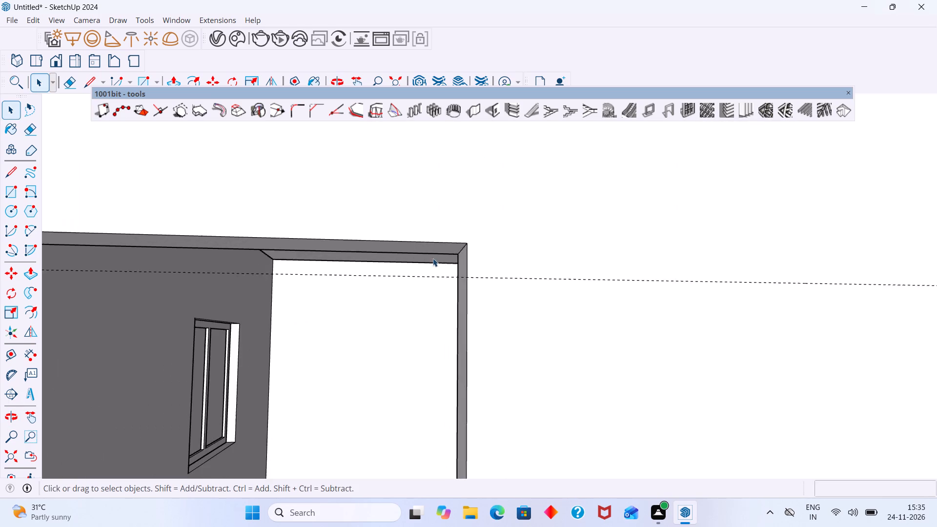
pyautogui.moveTo(433, 258); pyautogui.dragTo(438, 234, button='middle')
pyautogui.moveTo(438, 229); pyautogui.dragTo(435, 253, button='middle')
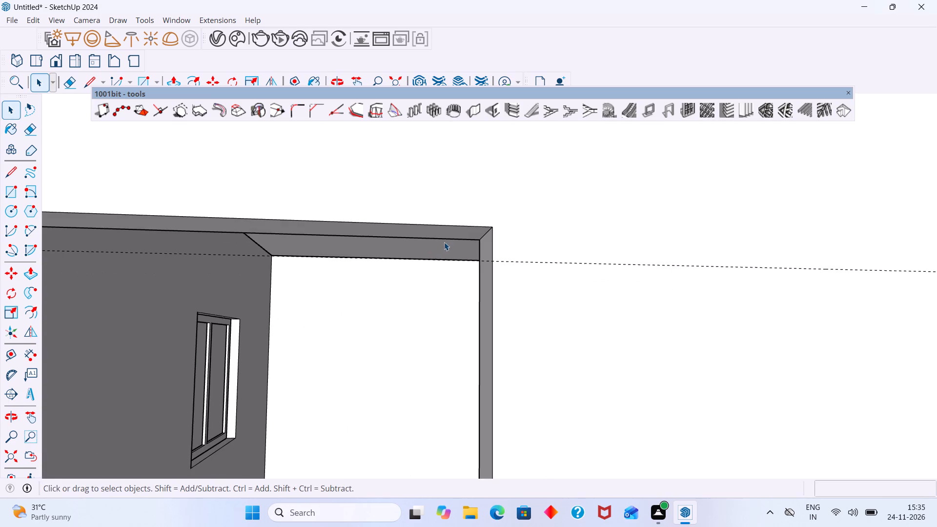
pyautogui.scroll(2, 445, 241)
pyautogui.doubleClick(458, 216)
pyautogui.click(467, 212)
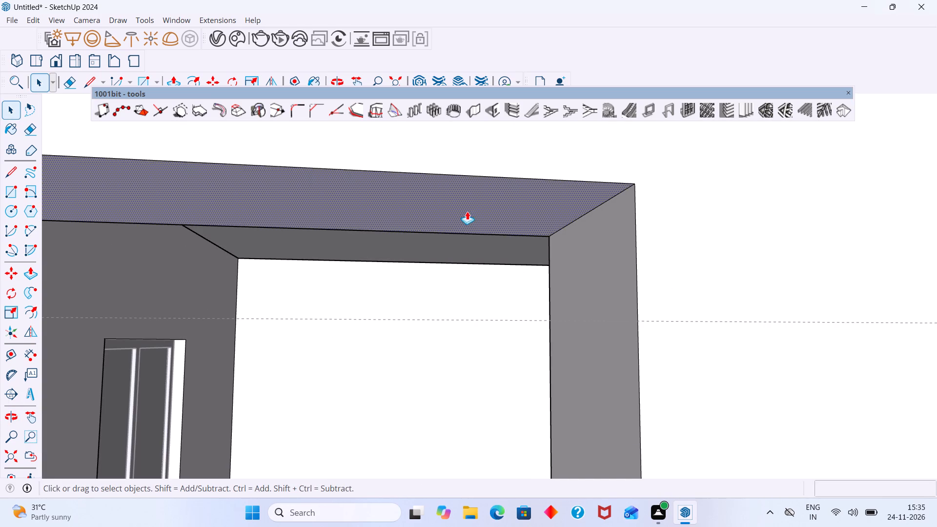
pyautogui.press('p')
pyautogui.click(467, 211)
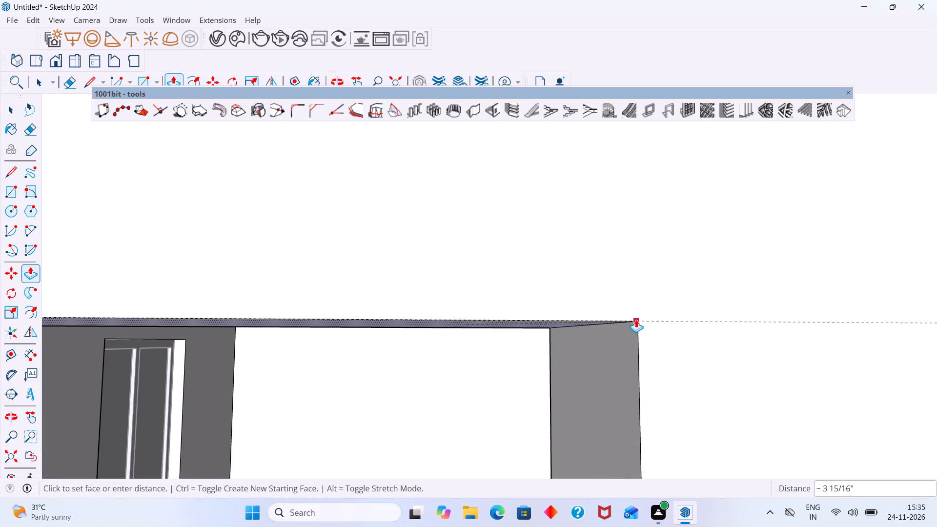
pyautogui.click(636, 319)
pyautogui.press('space')
pyautogui.scroll(1, 641, 313)
pyautogui.scroll(-20, 641, 313)
pyautogui.scroll(-6, 641, 313)
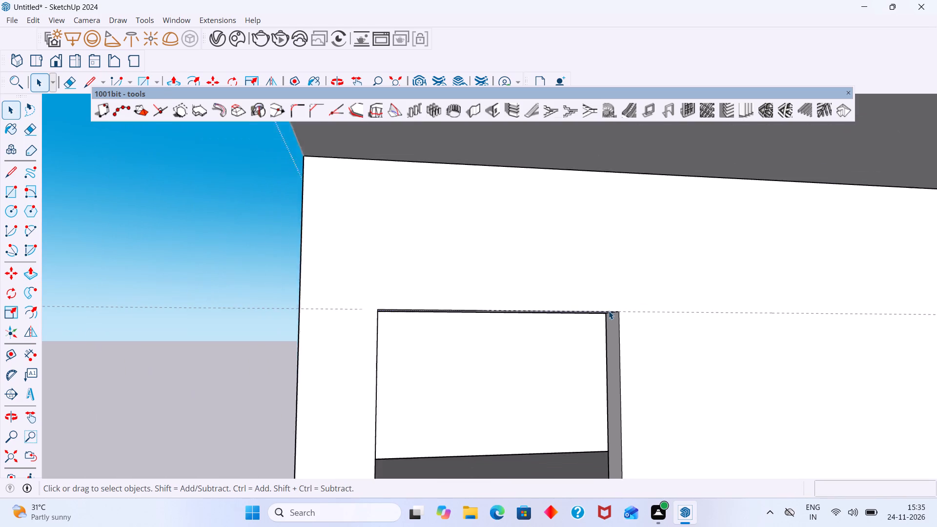
pyautogui.scroll(-10, 609, 311)
pyautogui.moveTo(578, 326); pyautogui.dragTo(564, 389, button='middle')
pyautogui.click(433, 377)
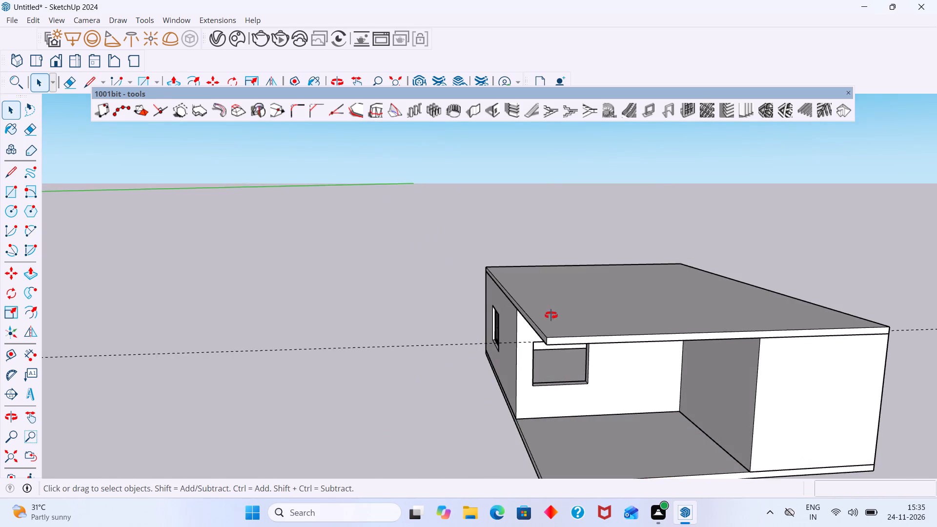
# Place a vertical guide 2' from the window opening's inner side edge and another 3' beyond it for a doorway.
pyautogui.moveTo(551, 317); pyautogui.dragTo(521, 276, button='middle')
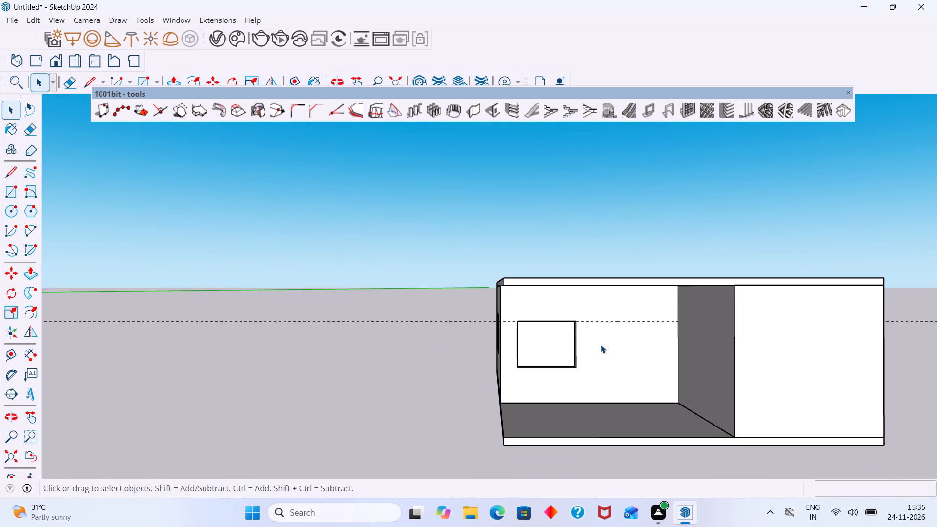
pyautogui.press('t')
pyautogui.scroll(6, 575, 356)
pyautogui.click(575, 355)
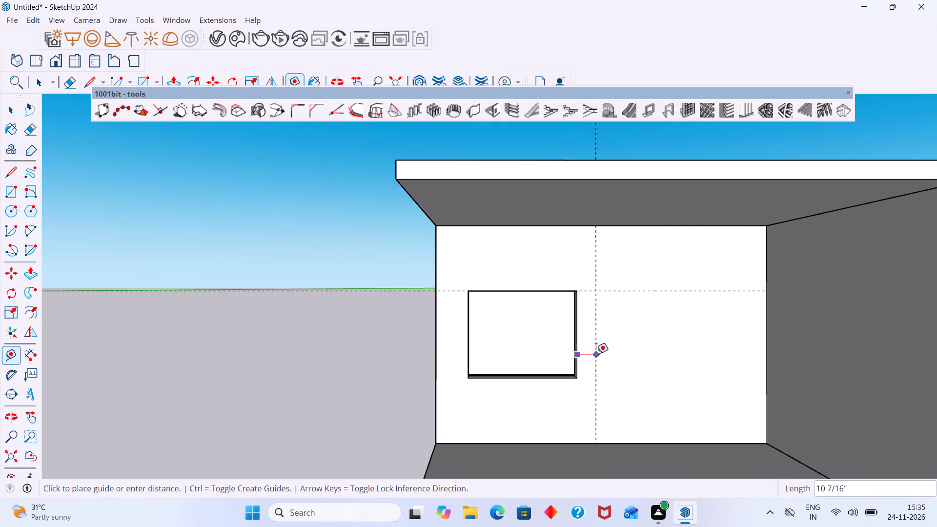
pyautogui.write("2'")
pyautogui.press('Return')
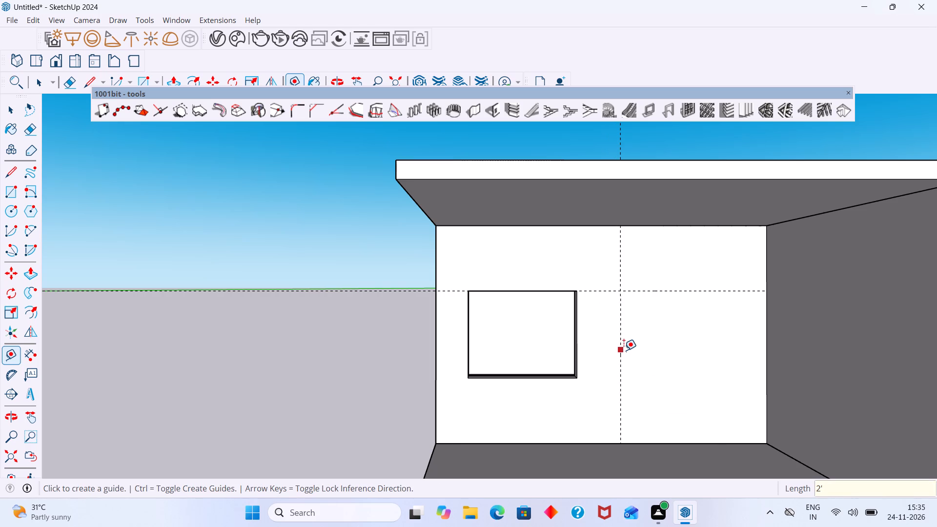
pyautogui.click(624, 350)
pyautogui.write("3'")
pyautogui.press('Return')
pyautogui.press('space')
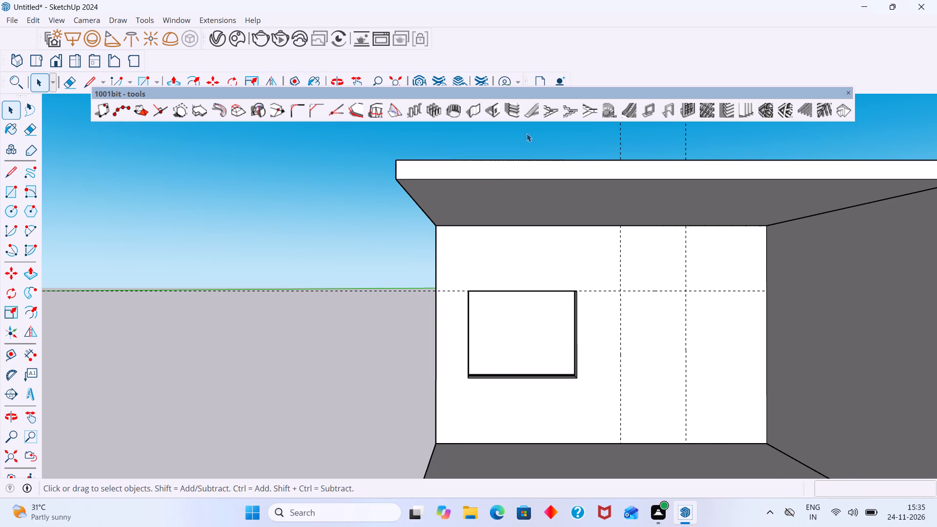
# Create a wall opening 3' wide and 7' high on the recessed wall, from the first vertical guide's intersection with the floor edge.
pyautogui.click(491, 111)
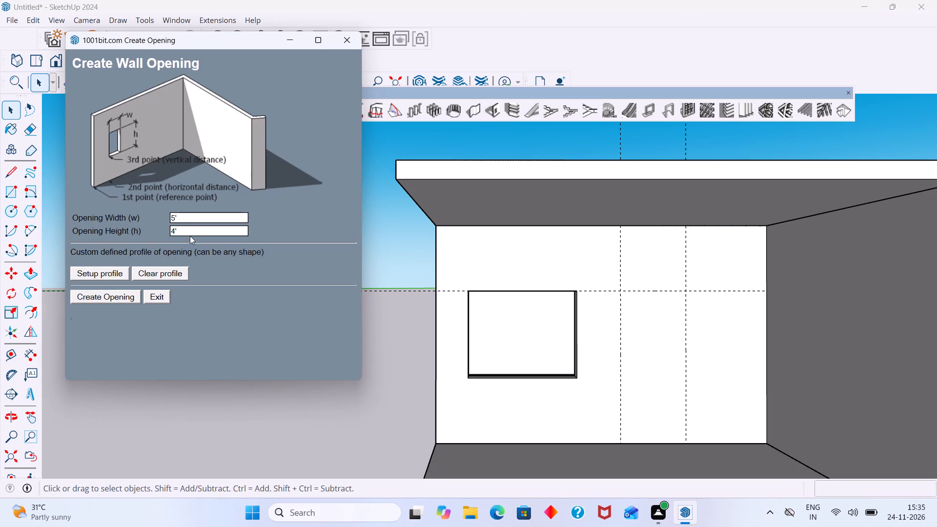
pyautogui.click(184, 231)
pyautogui.press('BackSpace')
pyautogui.press('BackSpace')
pyautogui.write("7'")
pyautogui.click(187, 212)
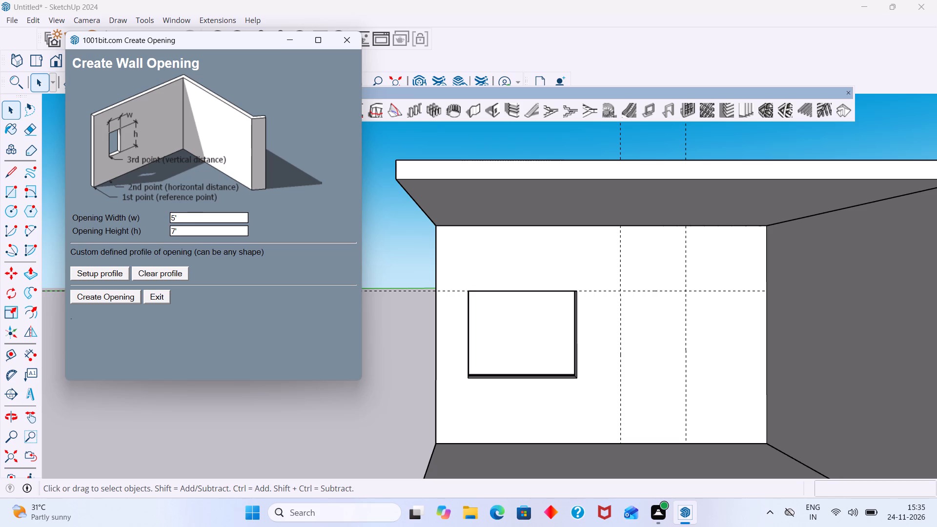
pyautogui.click(180, 216)
pyautogui.press('BackSpace')
pyautogui.write("3'")
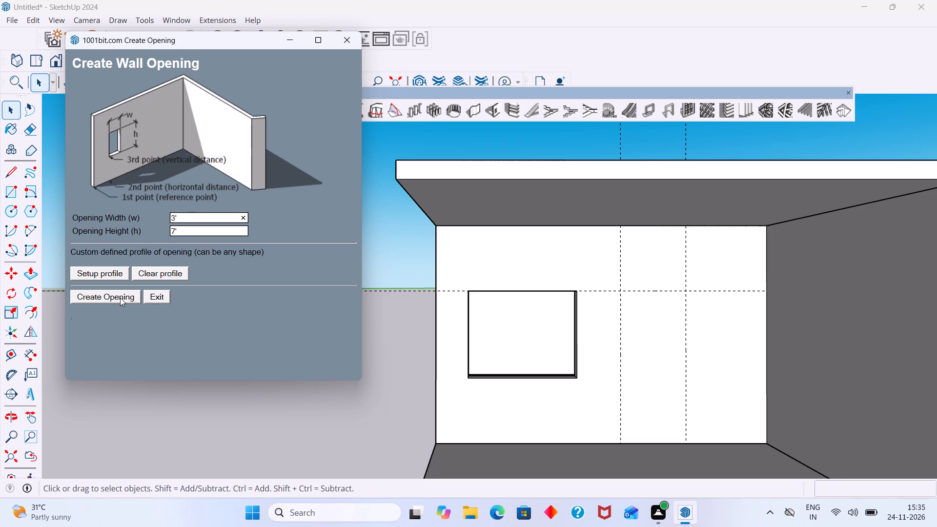
pyautogui.click(121, 297)
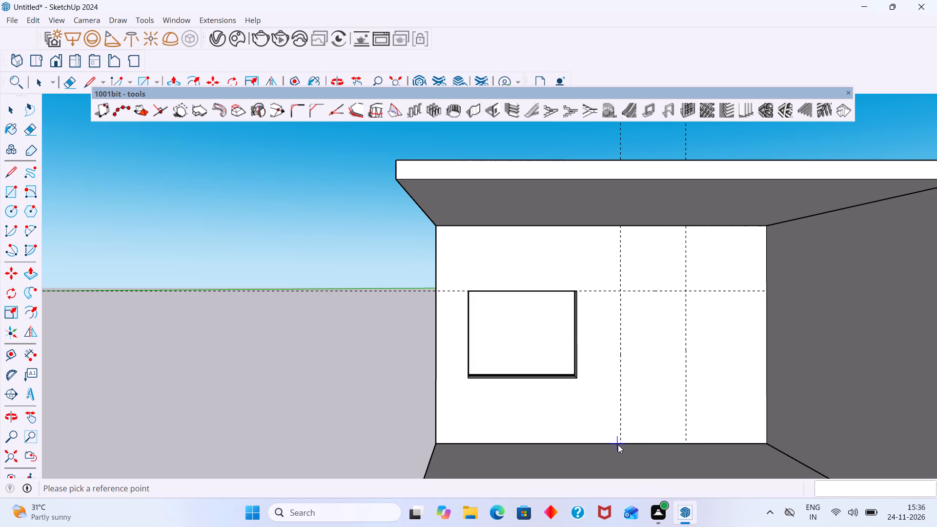
pyautogui.doubleClick(623, 442)
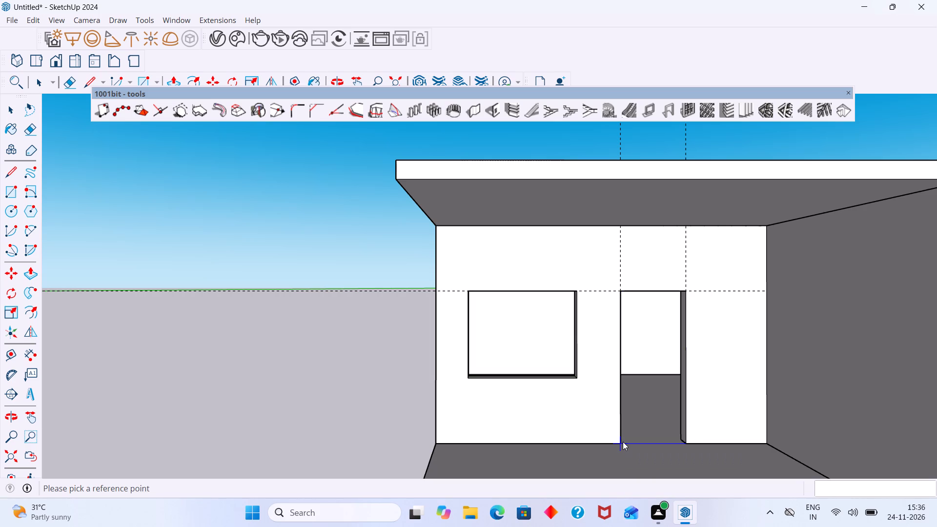
pyautogui.press('space')
# Erase the two vertical guides and the horizontal guide around the doorway.
pyautogui.scroll(-1, 715, 427)
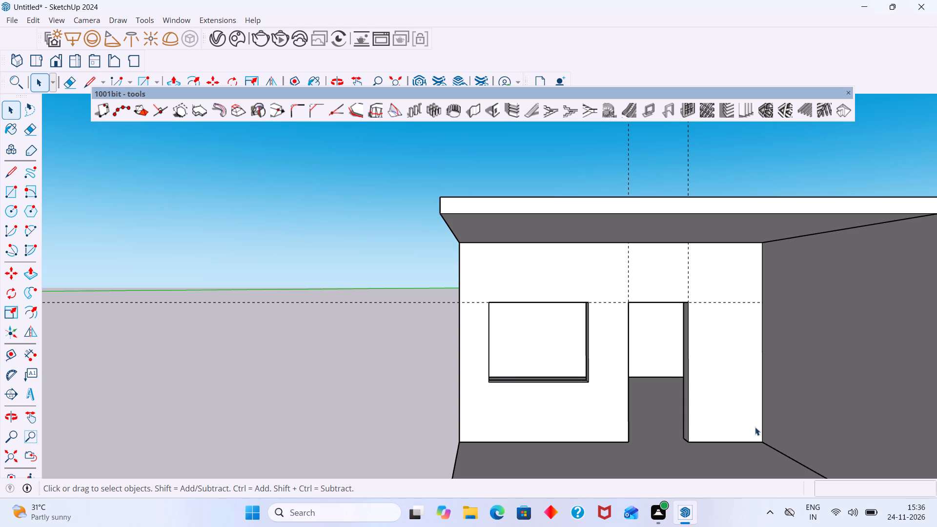
pyautogui.scroll(-7, 694, 391)
pyautogui.moveTo(648, 369); pyautogui.dragTo(588, 385, button='middle')
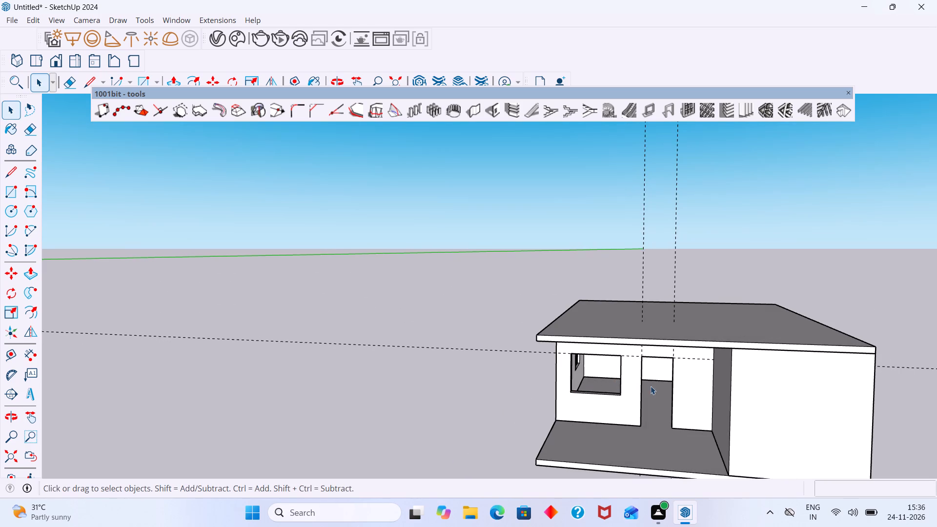
pyautogui.press('e')
pyautogui.moveTo(698, 282); pyautogui.dragTo(623, 281)
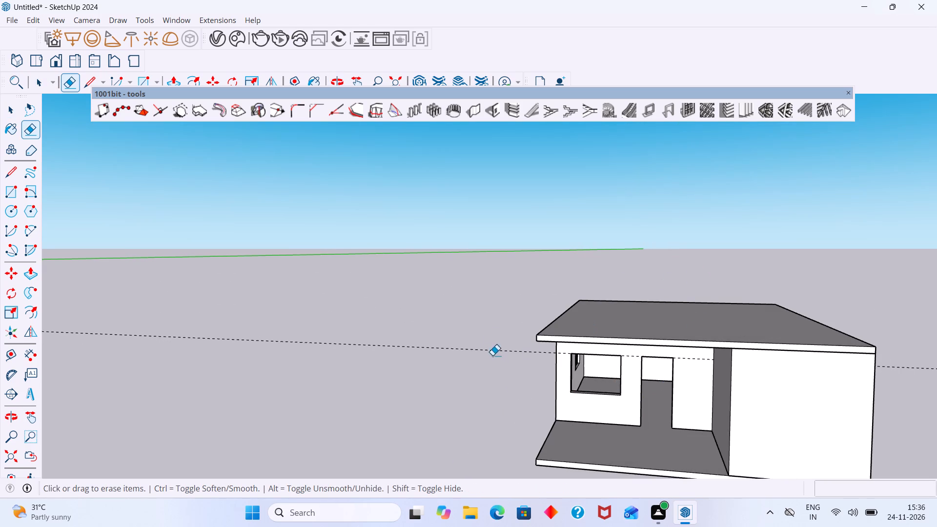
pyautogui.moveTo(491, 336); pyautogui.dragTo(483, 353)
pyautogui.press('space')
# Examine the recessed wall's window and door openings from the front and both sides.
pyautogui.moveTo(519, 365); pyautogui.dragTo(542, 351, button='middle')
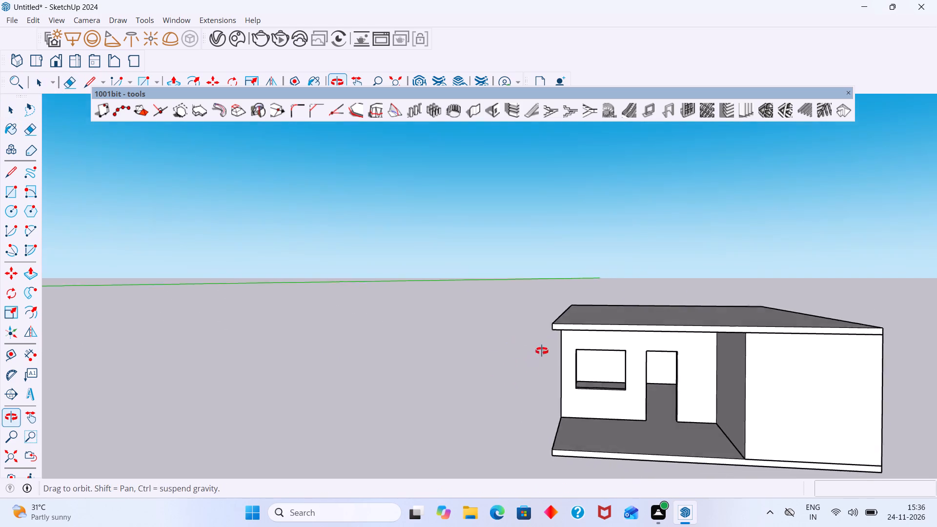
pyautogui.moveTo(542, 351); pyautogui.dragTo(542, 351, button='middle')
pyautogui.scroll(-6, 541, 352)
pyautogui.moveTo(585, 379); pyautogui.dragTo(670, 370, button='middle')
pyautogui.scroll(7, 584, 356)
pyautogui.moveTo(599, 353); pyautogui.dragTo(553, 353, button='middle')
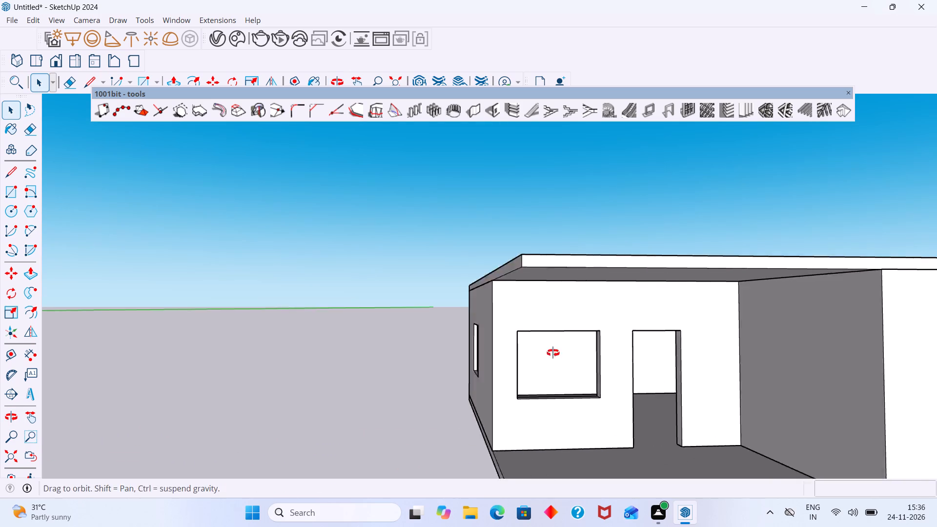
pyautogui.moveTo(553, 353); pyautogui.dragTo(553, 349, button='middle')
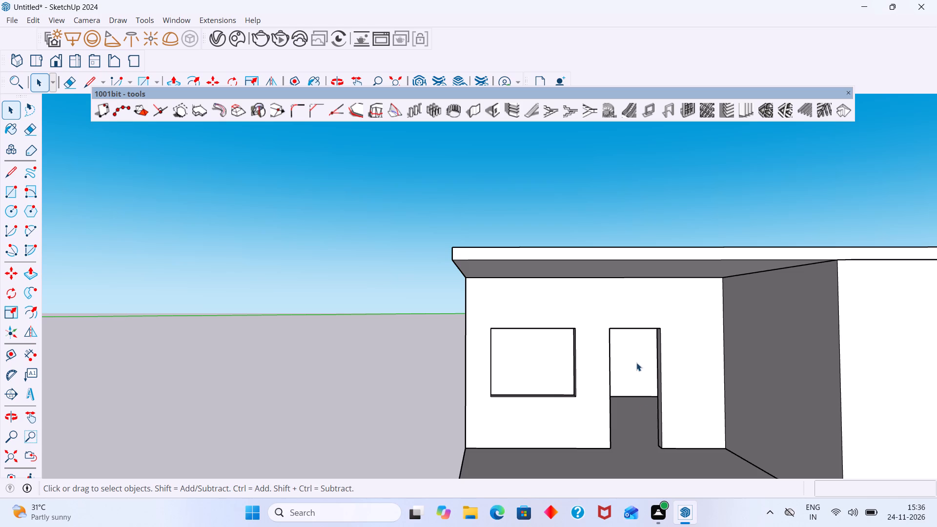
pyautogui.moveTo(604, 355); pyautogui.dragTo(519, 353, button='middle')
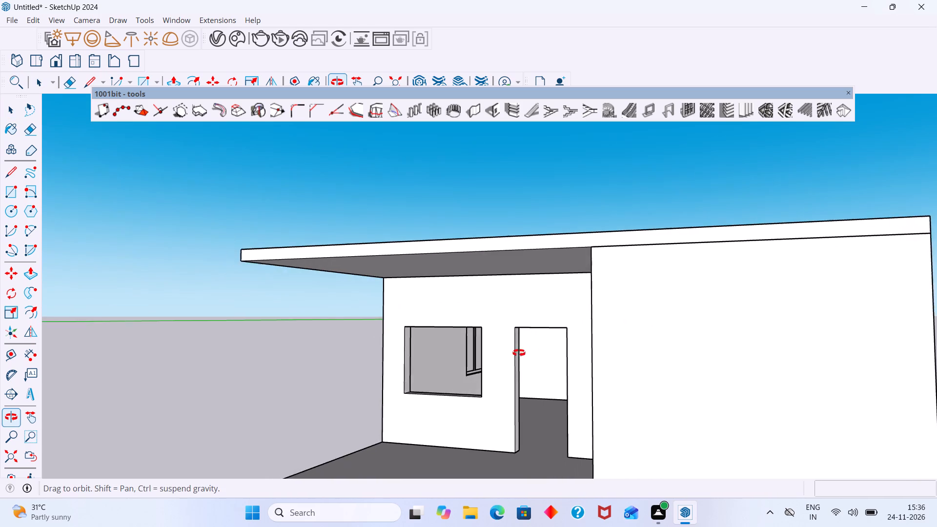
pyautogui.moveTo(519, 353); pyautogui.dragTo(542, 357, button='middle')
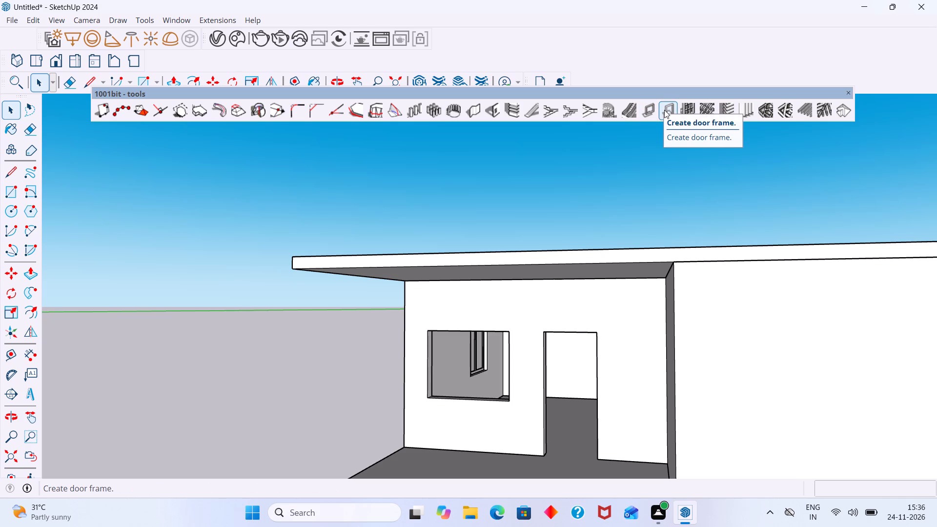
# Set up a door frame with a bevelled edge, located in the middle in relation to the selected face.
pyautogui.click(664, 110)
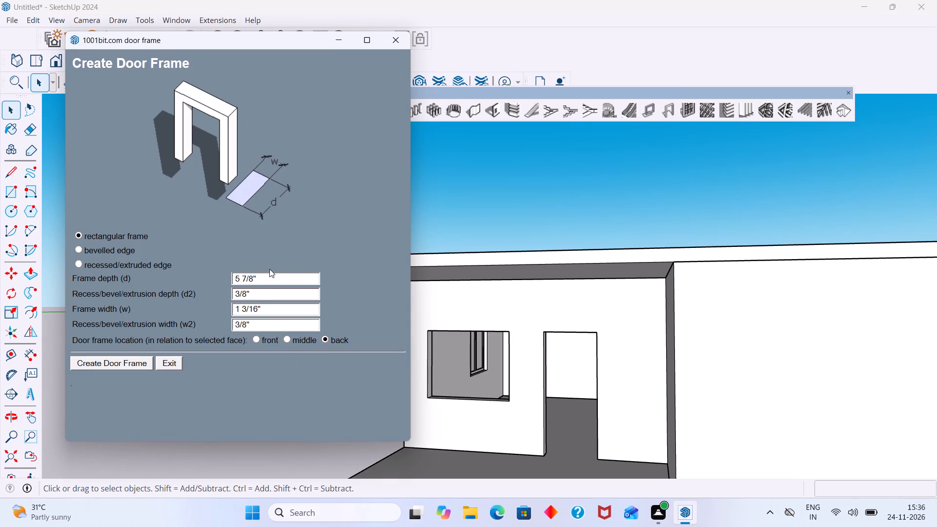
pyautogui.moveTo(437, 335); pyautogui.dragTo(409, 339, button='middle')
pyautogui.moveTo(528, 388); pyautogui.dragTo(474, 395, button='middle')
pyautogui.moveTo(474, 395); pyautogui.dragTo(444, 395, button='middle')
pyautogui.click(80, 248)
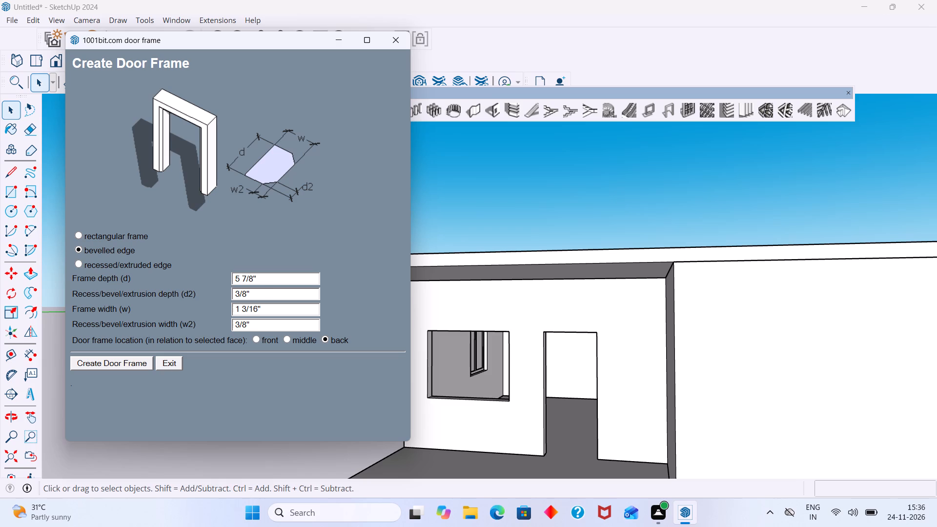
pyautogui.click(286, 339)
pyautogui.moveTo(550, 443); pyautogui.dragTo(494, 443, button='middle')
pyautogui.moveTo(494, 443); pyautogui.dragTo(468, 442, button='middle')
pyautogui.click(107, 366)
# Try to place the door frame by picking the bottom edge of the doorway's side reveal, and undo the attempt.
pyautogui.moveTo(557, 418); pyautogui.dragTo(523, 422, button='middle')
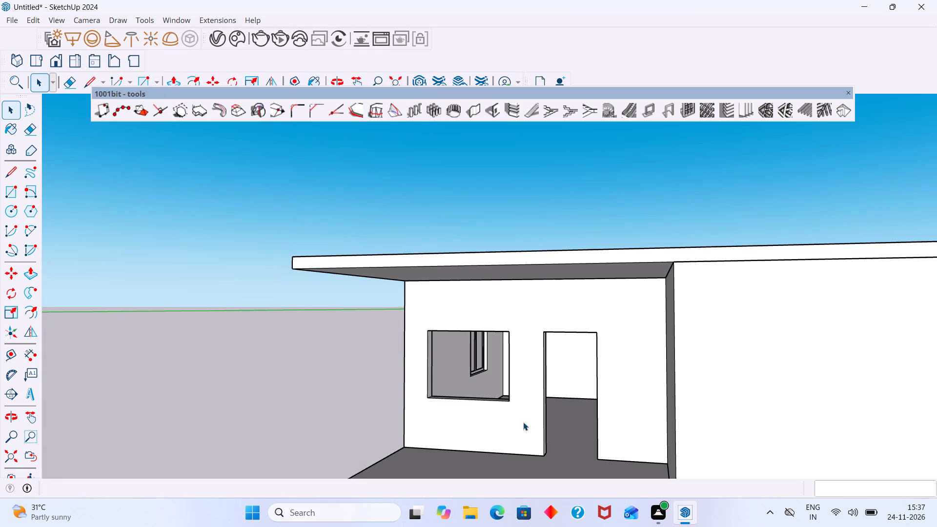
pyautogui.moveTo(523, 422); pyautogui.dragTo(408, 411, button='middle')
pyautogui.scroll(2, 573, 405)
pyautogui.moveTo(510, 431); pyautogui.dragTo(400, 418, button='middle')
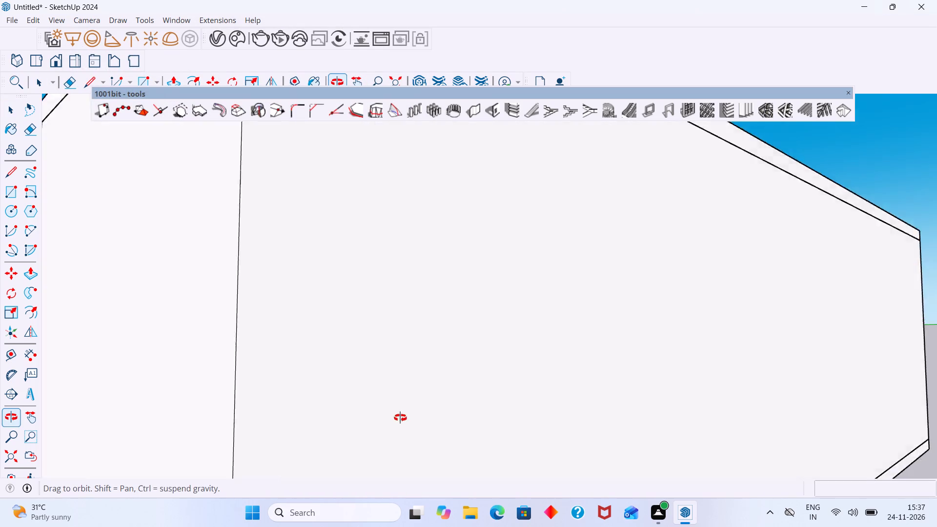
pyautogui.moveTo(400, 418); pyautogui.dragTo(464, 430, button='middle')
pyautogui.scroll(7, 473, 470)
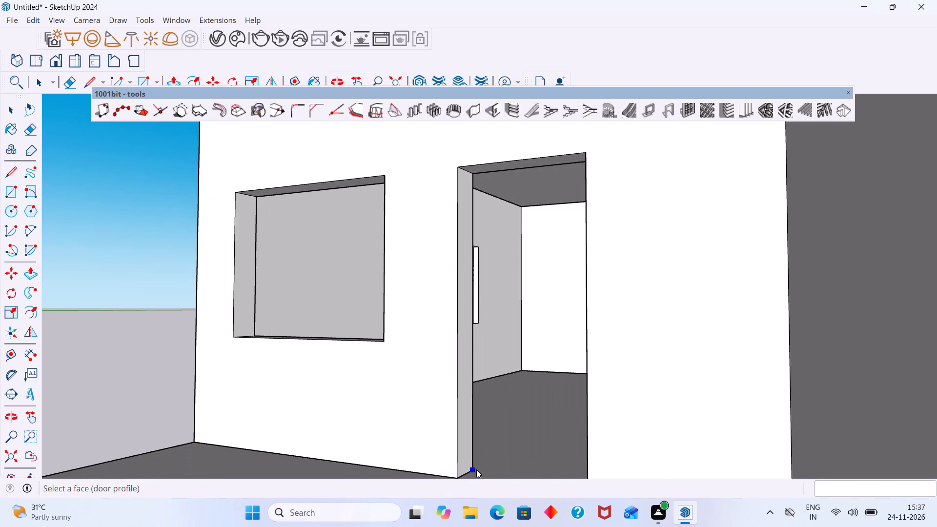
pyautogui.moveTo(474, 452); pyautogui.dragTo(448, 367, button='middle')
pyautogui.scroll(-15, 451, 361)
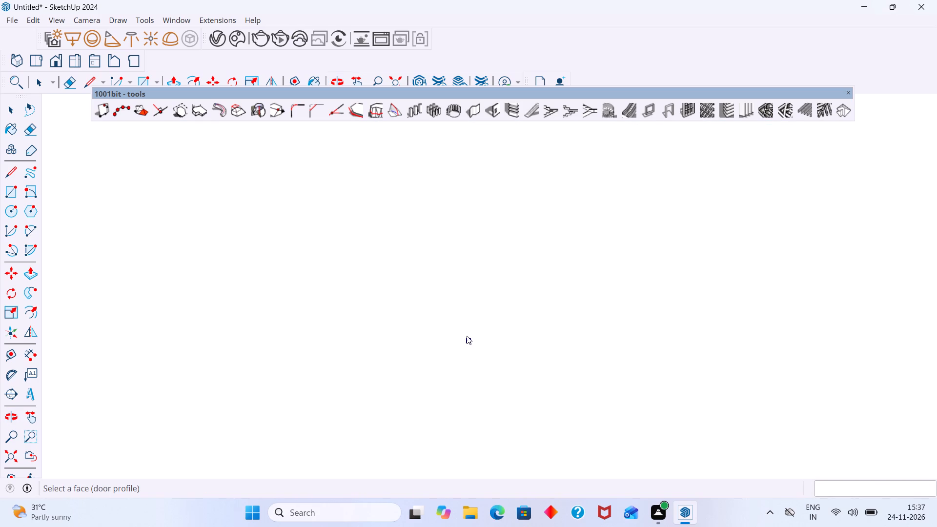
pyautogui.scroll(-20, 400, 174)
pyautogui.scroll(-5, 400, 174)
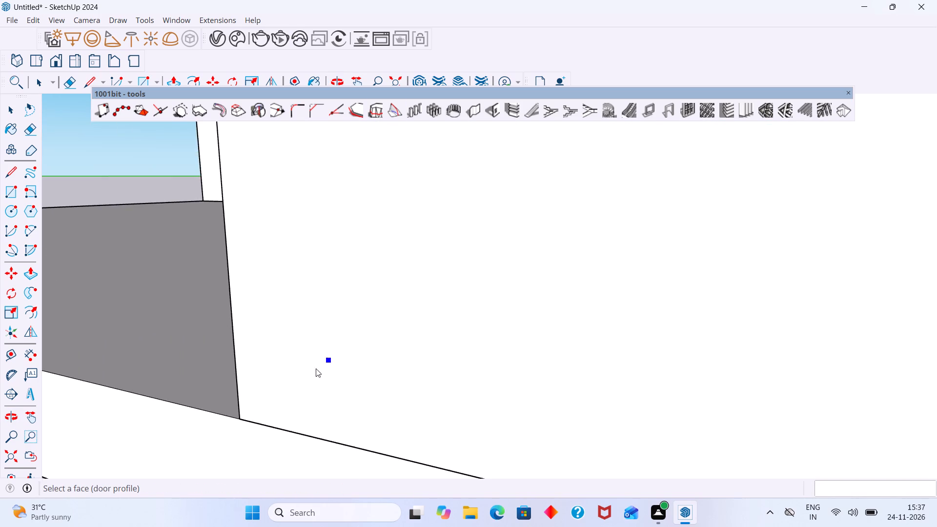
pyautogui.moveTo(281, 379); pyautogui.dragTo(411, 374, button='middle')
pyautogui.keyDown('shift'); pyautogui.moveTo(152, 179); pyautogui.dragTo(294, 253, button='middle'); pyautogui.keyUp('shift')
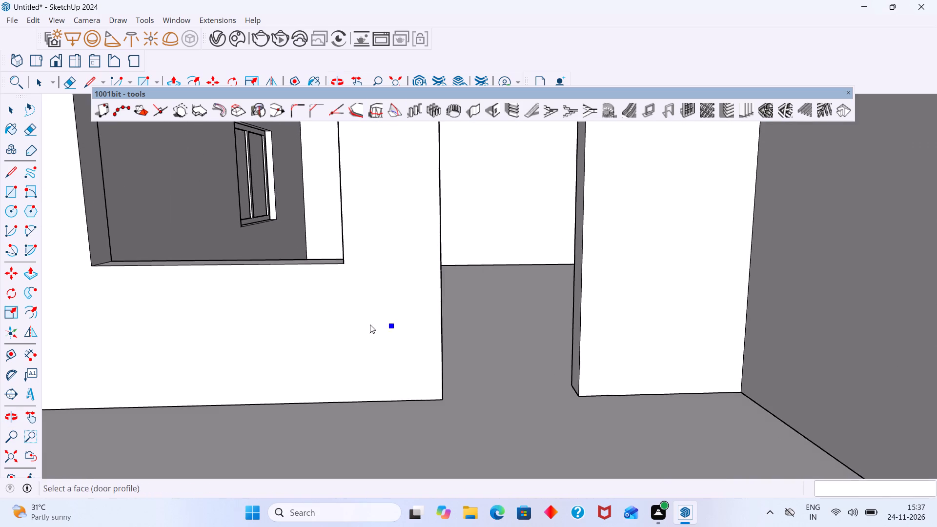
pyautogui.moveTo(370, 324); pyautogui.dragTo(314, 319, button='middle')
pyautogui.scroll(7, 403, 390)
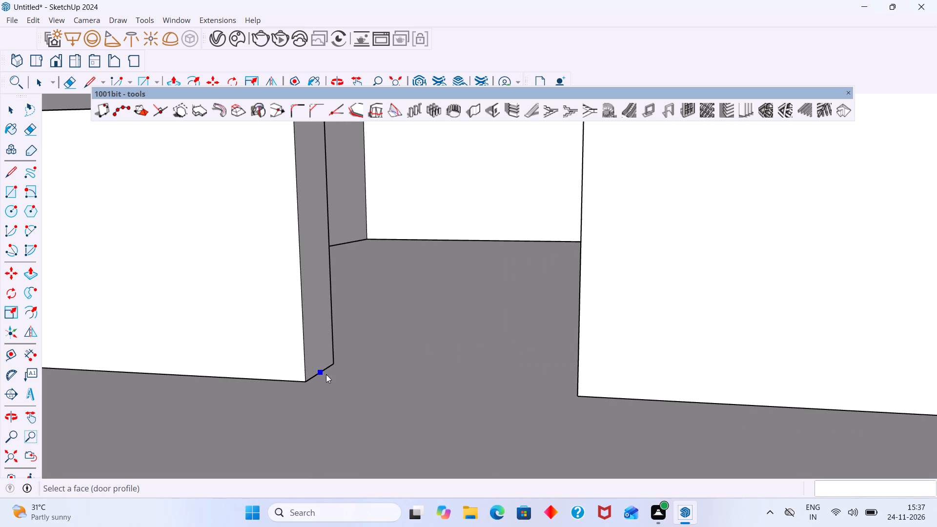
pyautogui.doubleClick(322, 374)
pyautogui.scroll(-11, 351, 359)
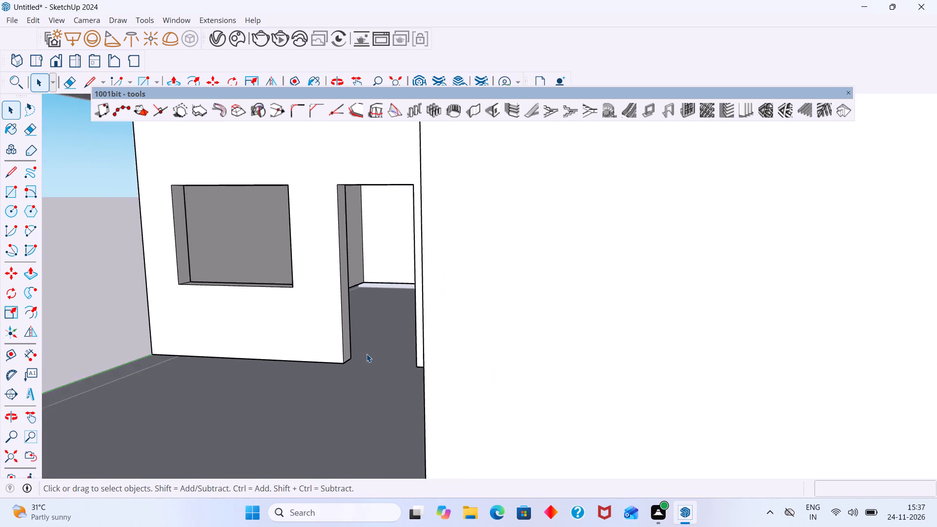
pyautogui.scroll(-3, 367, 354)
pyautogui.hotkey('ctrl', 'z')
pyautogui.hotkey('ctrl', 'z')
# Draw a 3' by 7' rectangle filling the doorway, from the midpoint of the wall's thickness at the top corner to the opposite bottom midpoint.
pyautogui.scroll(-1, 363, 355)
pyautogui.moveTo(362, 354); pyautogui.dragTo(382, 332, button='middle')
pyautogui.moveTo(378, 273); pyautogui.dragTo(366, 223, button='middle')
pyautogui.press('r')
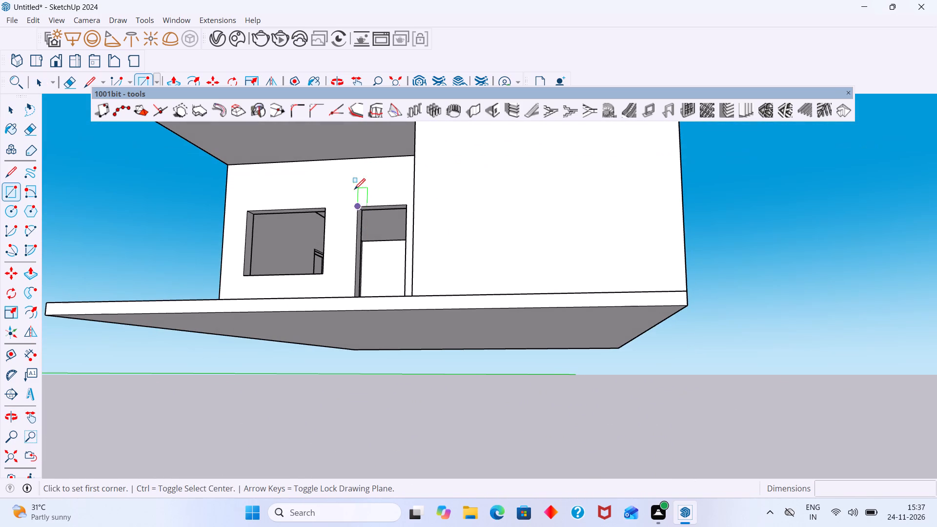
pyautogui.scroll(12, 353, 185)
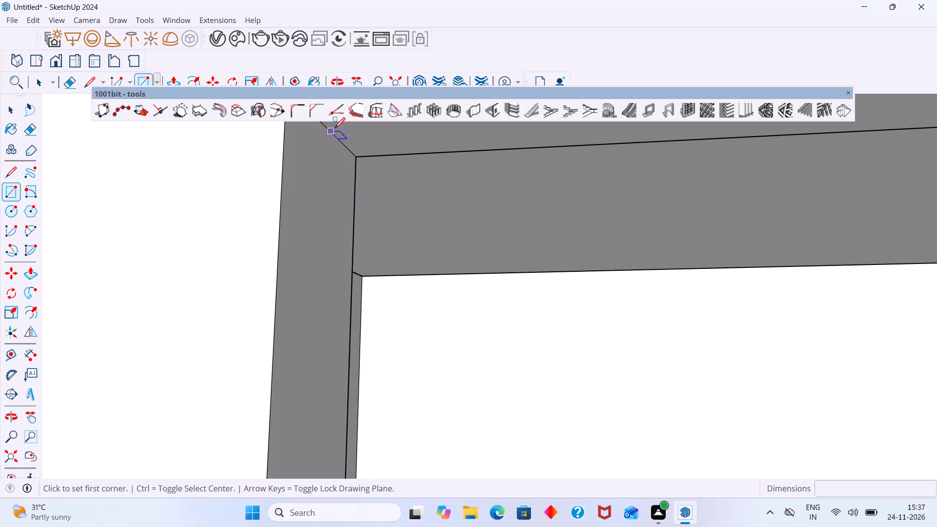
pyautogui.click(326, 130)
pyautogui.scroll(-5, 457, 354)
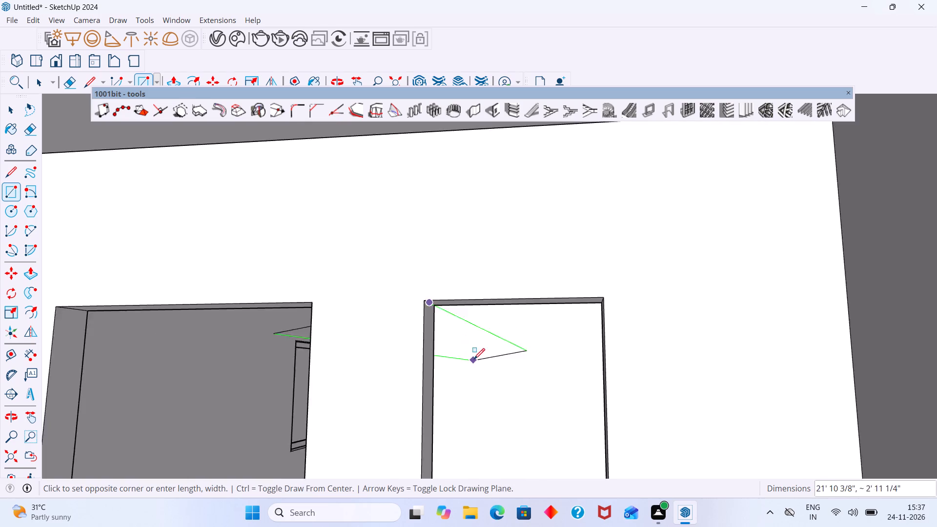
pyautogui.scroll(-6, 474, 359)
pyautogui.moveTo(511, 396); pyautogui.dragTo(632, 462, button='middle')
pyautogui.keyDown('shift'); pyautogui.moveTo(610, 446); pyautogui.dragTo(528, 332, button='middle'); pyautogui.keyUp('shift')
pyautogui.moveTo(521, 336); pyautogui.dragTo(545, 363, button='middle')
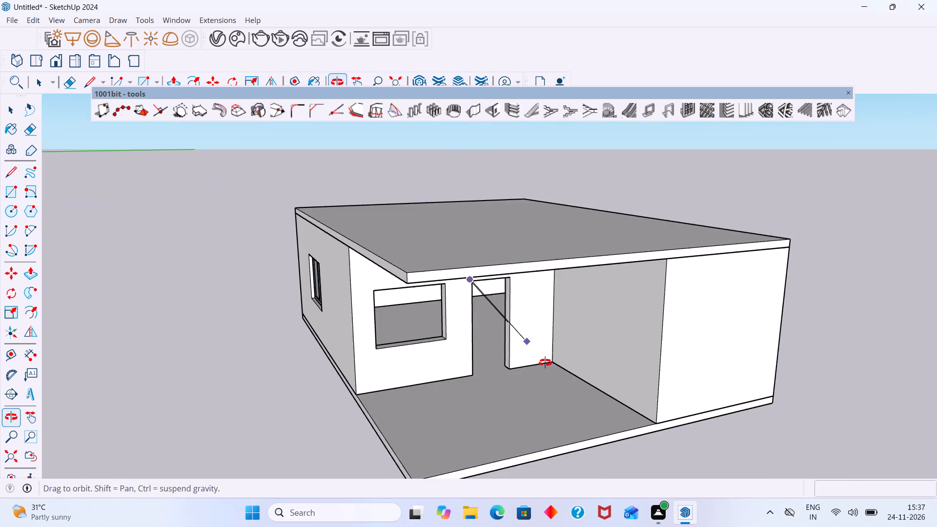
pyautogui.moveTo(545, 363); pyautogui.dragTo(546, 359, button='middle')
pyautogui.scroll(13, 509, 367)
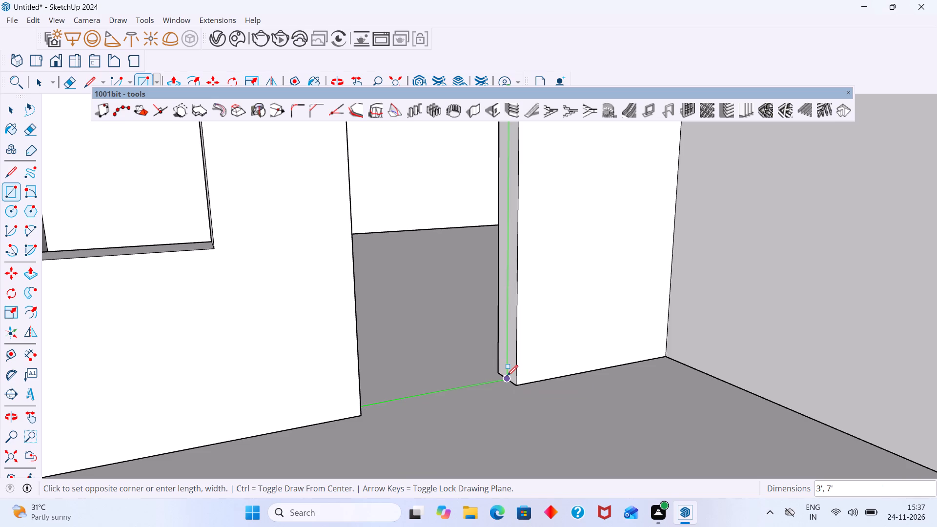
pyautogui.click(509, 379)
pyautogui.press('space')
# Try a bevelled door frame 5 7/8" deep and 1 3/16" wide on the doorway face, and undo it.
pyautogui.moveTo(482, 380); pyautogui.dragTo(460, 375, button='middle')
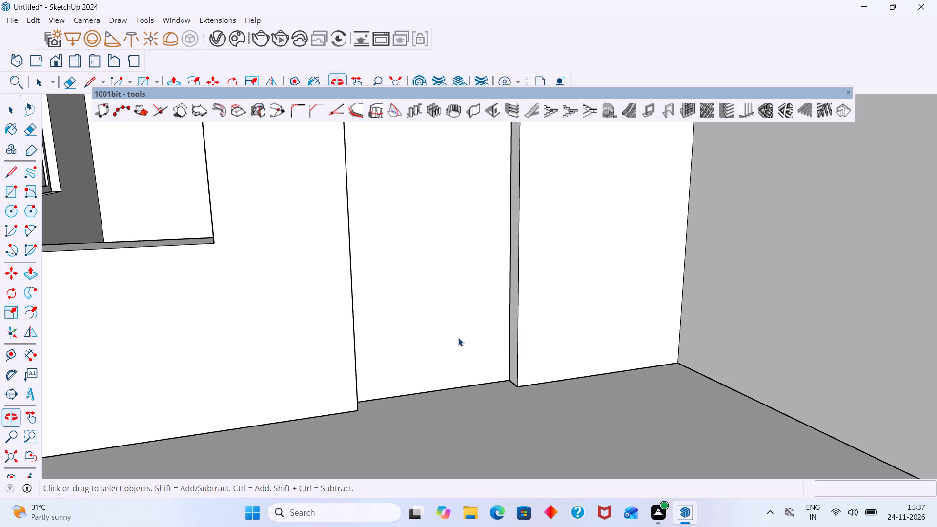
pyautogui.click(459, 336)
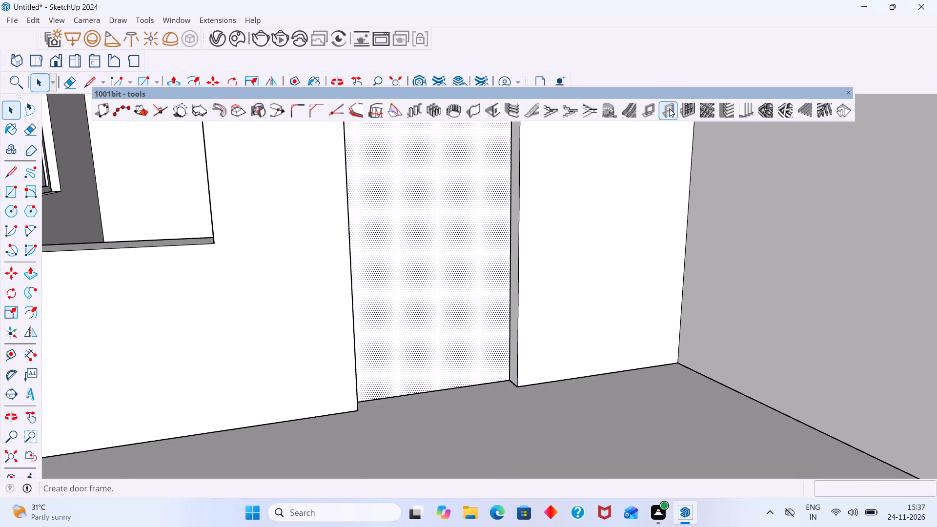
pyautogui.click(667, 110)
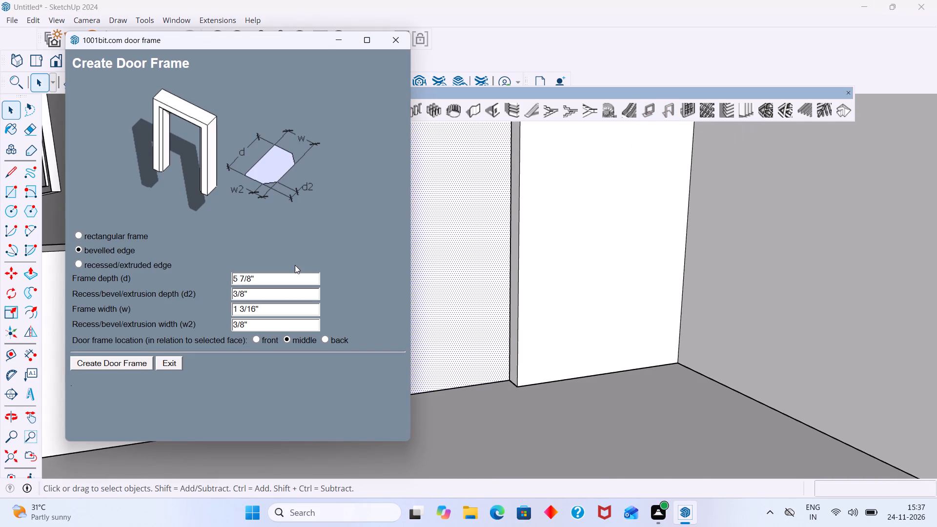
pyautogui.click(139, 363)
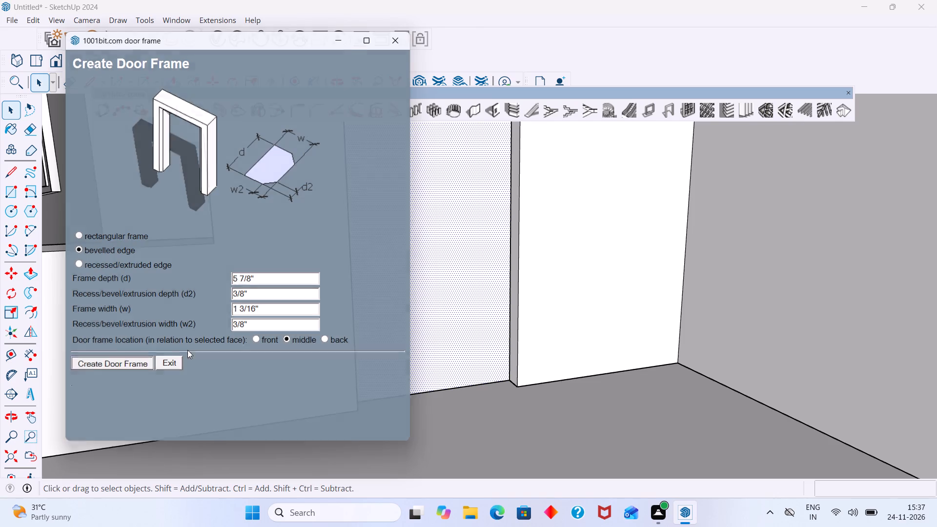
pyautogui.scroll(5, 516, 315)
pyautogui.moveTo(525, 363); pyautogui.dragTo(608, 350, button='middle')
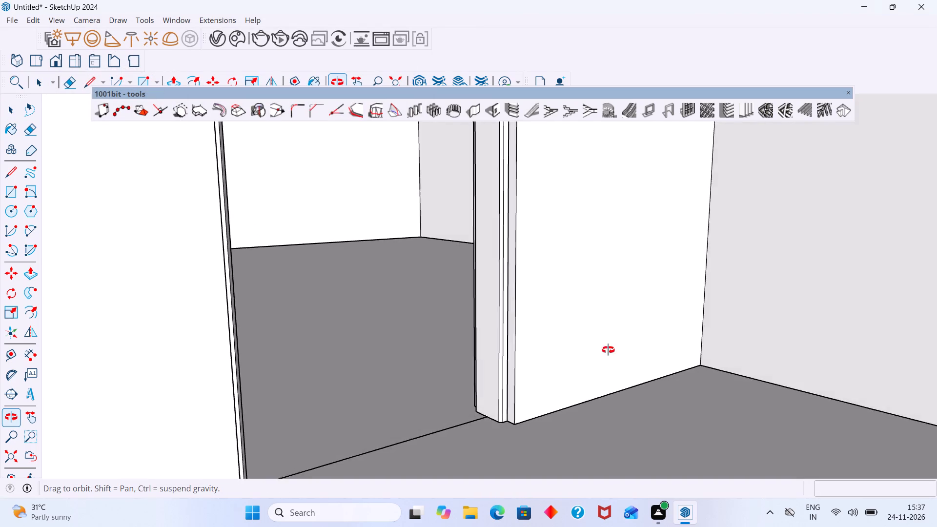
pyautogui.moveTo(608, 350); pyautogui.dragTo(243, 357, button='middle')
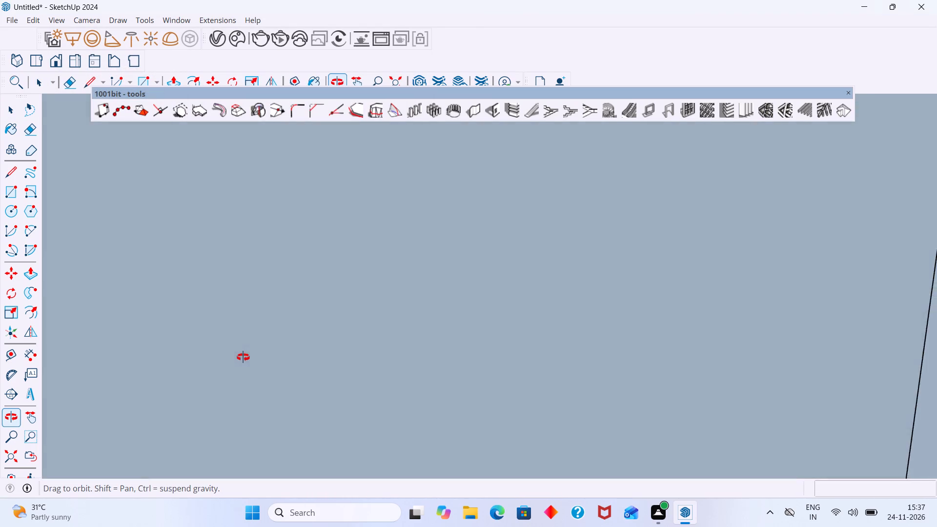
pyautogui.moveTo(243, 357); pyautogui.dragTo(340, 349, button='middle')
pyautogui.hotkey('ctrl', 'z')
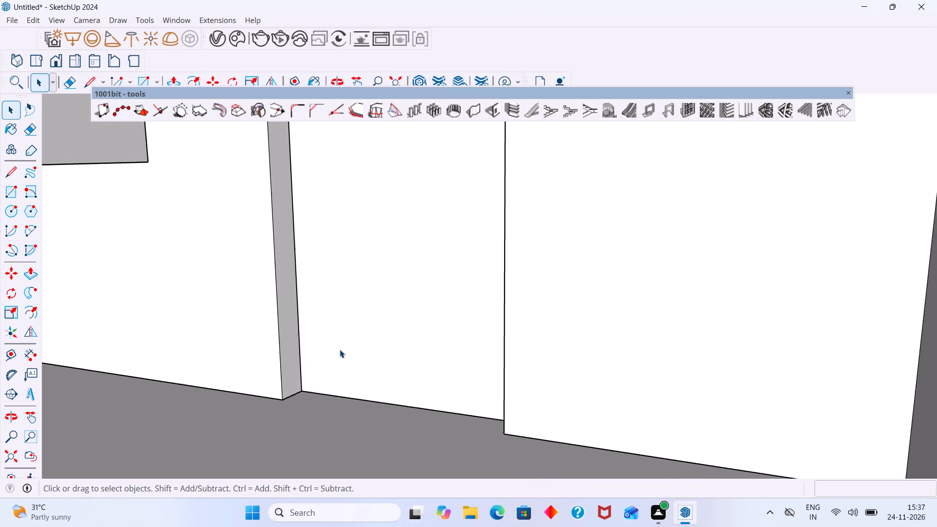
# Create a bevelled, middle-located door frame on the doorway face with a frame depth of 2" and a frame width of 1".
pyautogui.scroll(-6, 373, 341)
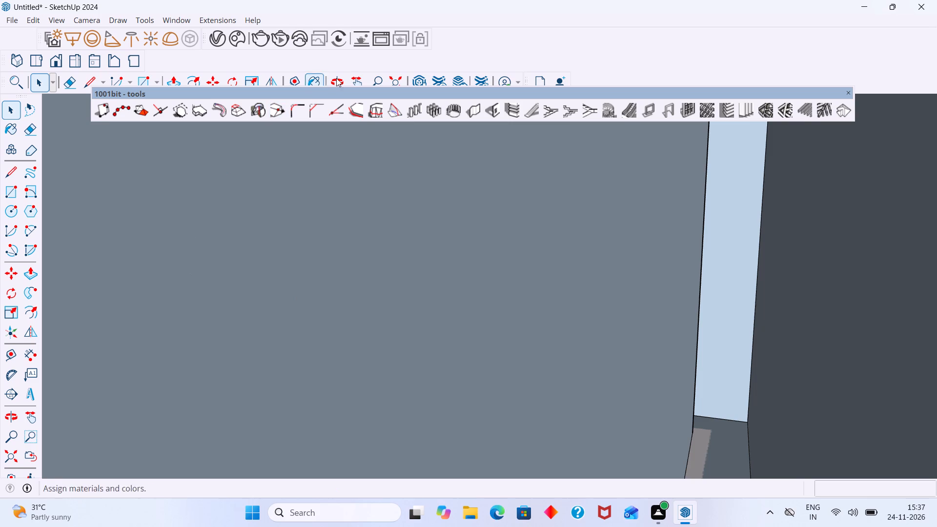
pyautogui.click(395, 79)
pyautogui.scroll(-4, 412, 288)
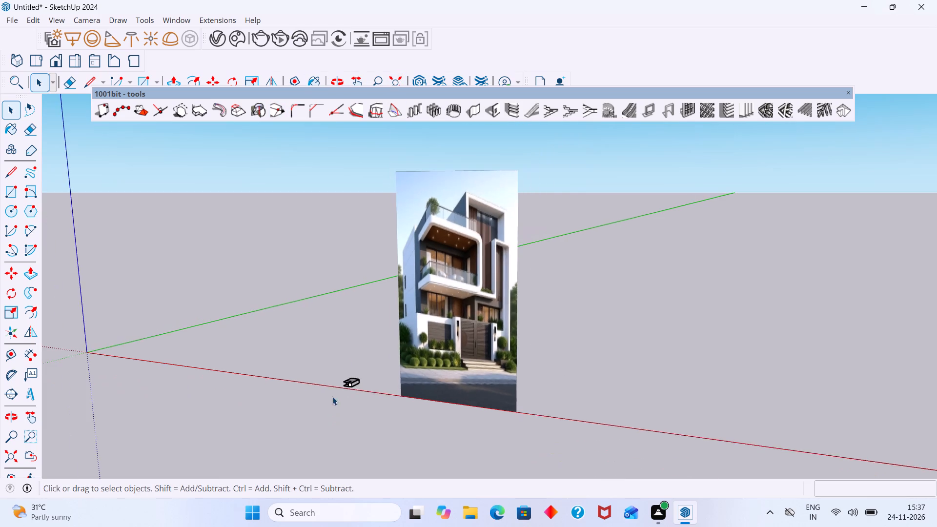
pyautogui.scroll(6, 332, 398)
pyautogui.moveTo(359, 395); pyautogui.dragTo(475, 398, button='middle')
pyautogui.scroll(10, 441, 409)
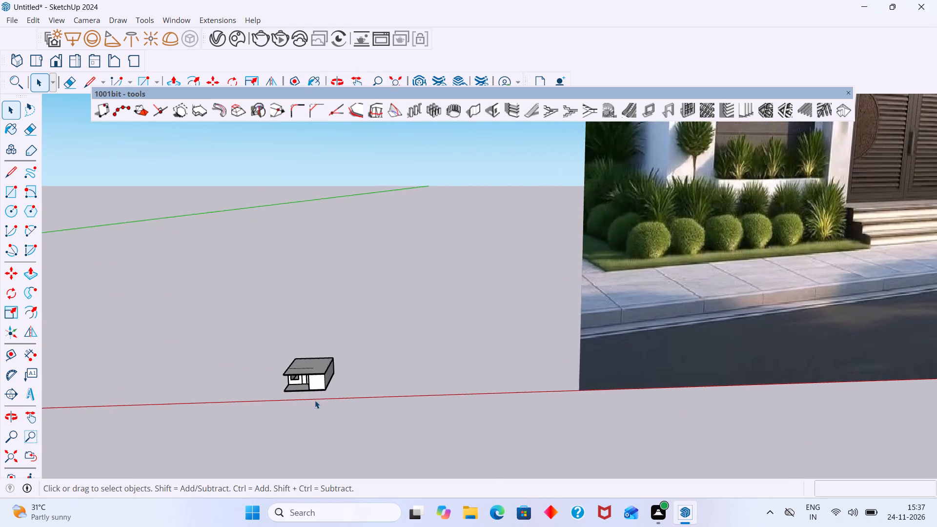
pyautogui.scroll(3, 315, 400)
pyautogui.moveTo(299, 399); pyautogui.dragTo(337, 381, button='middle')
pyautogui.scroll(14, 296, 386)
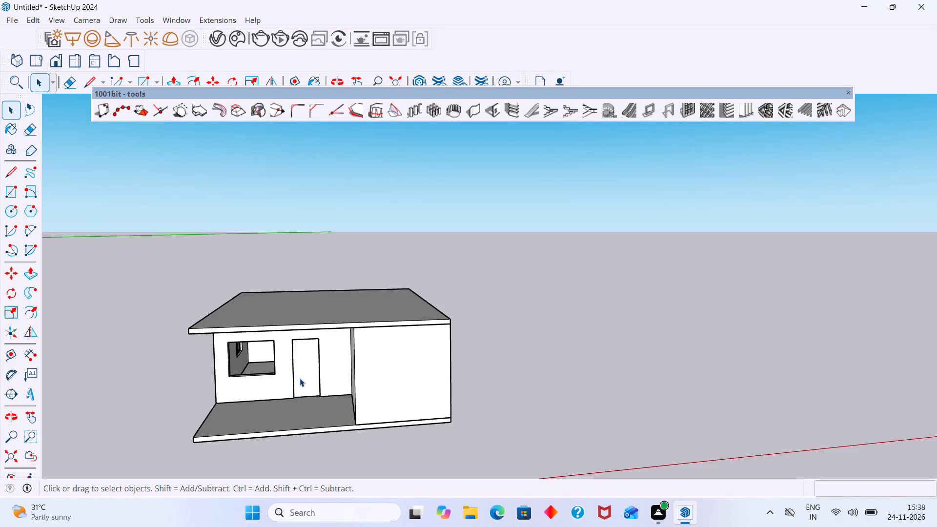
pyautogui.scroll(7, 310, 367)
pyautogui.click(302, 368)
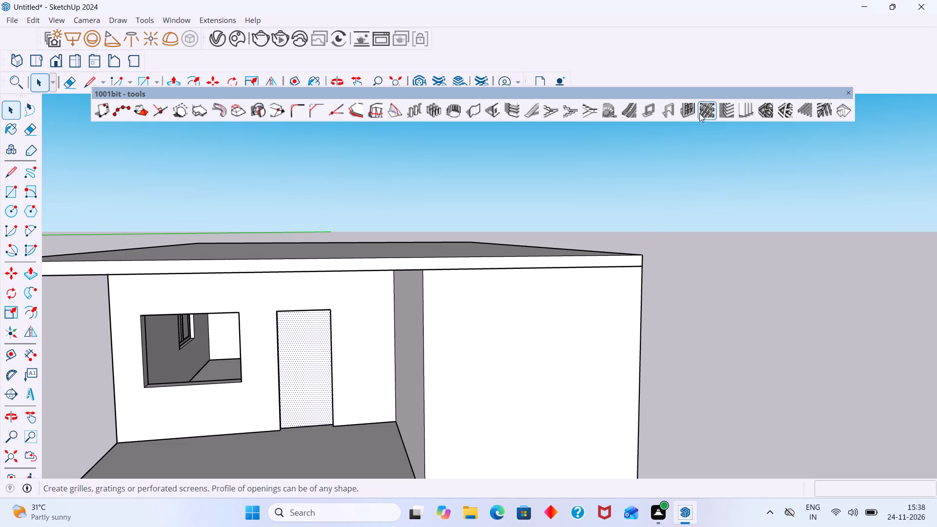
pyautogui.click(670, 105)
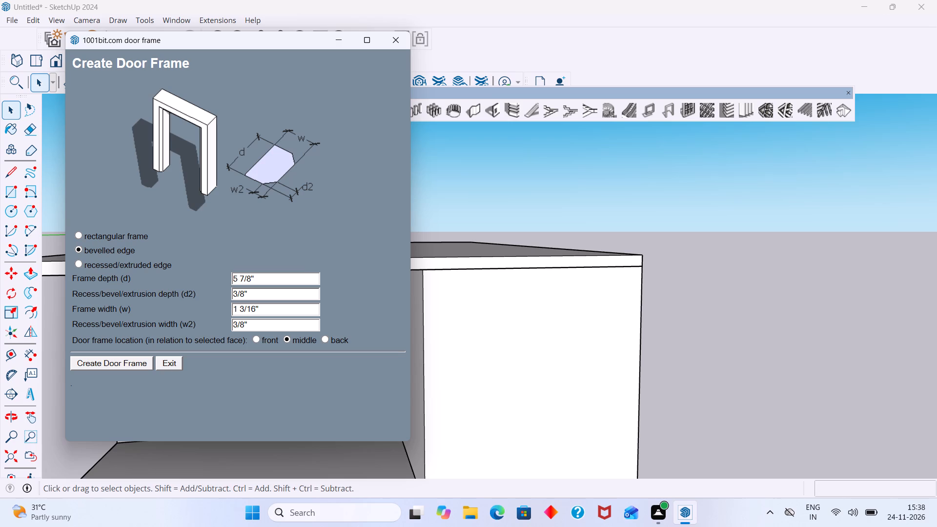
pyautogui.click(265, 282)
pyautogui.press('BackSpace')
pyautogui.press('BackSpace')
pyautogui.write('2"')
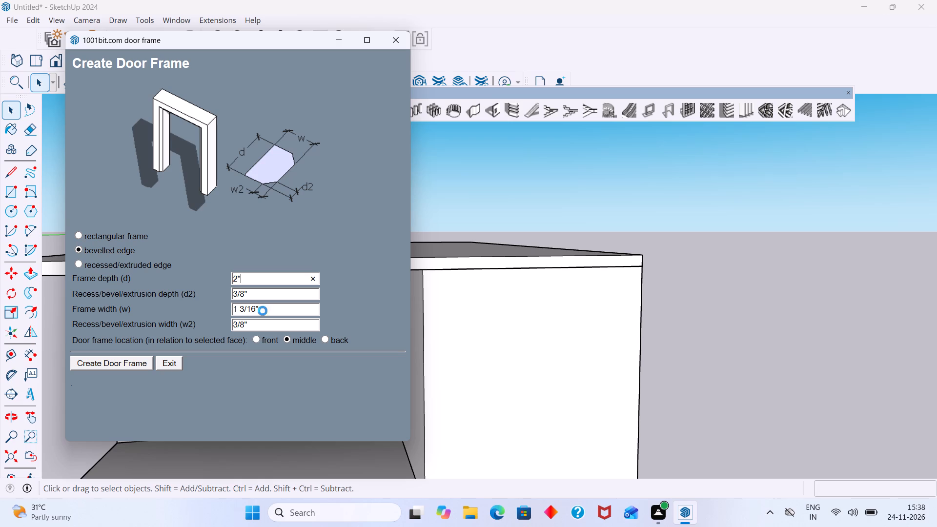
pyautogui.click(263, 311)
pyautogui.press('BackSpace')
pyautogui.press('BackSpace')
pyautogui.write('1"')
pyautogui.click(132, 361)
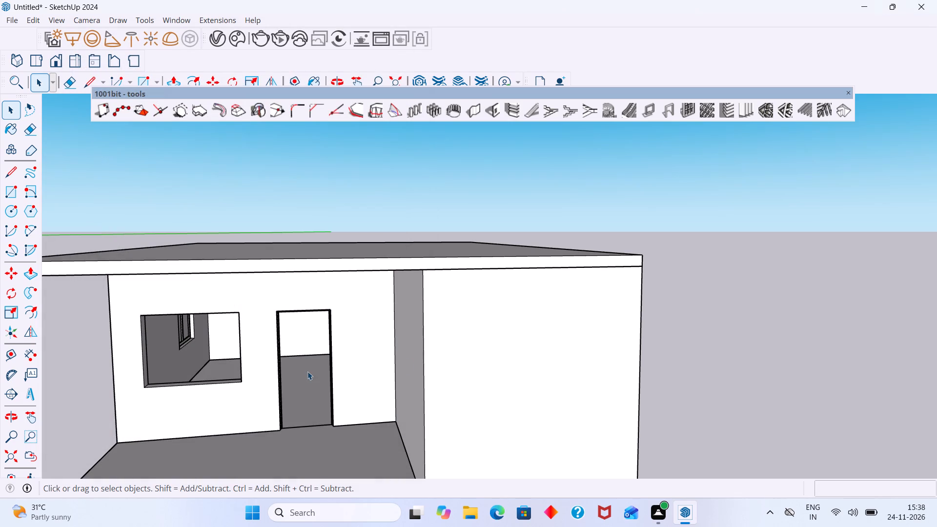
# Examine the door frame's profile and fit at the doorway's top corner and along its side reveal.
pyautogui.moveTo(283, 358); pyautogui.dragTo(191, 357, button='middle')
pyautogui.scroll(8, 265, 350)
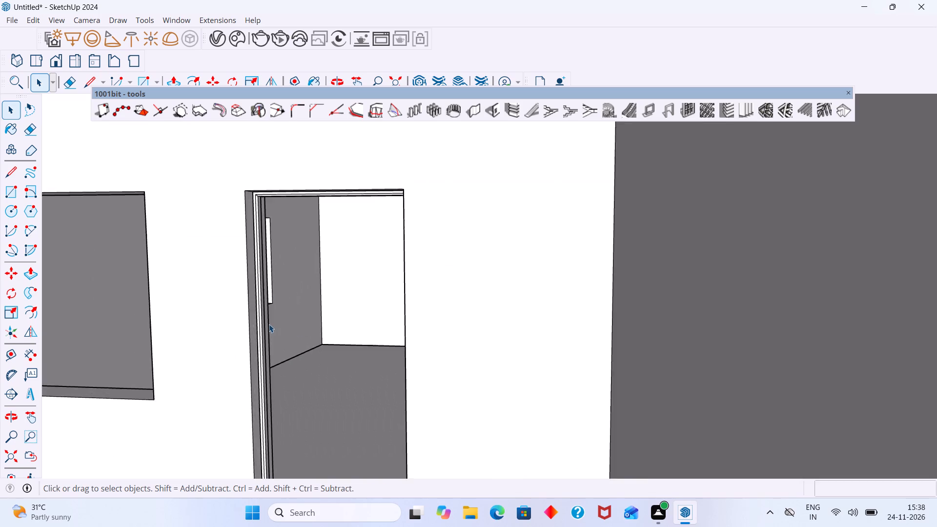
pyautogui.scroll(6, 269, 324)
pyautogui.moveTo(252, 319); pyautogui.dragTo(220, 315, button='middle')
pyautogui.scroll(3, 311, 279)
pyautogui.scroll(-3, 249, 283)
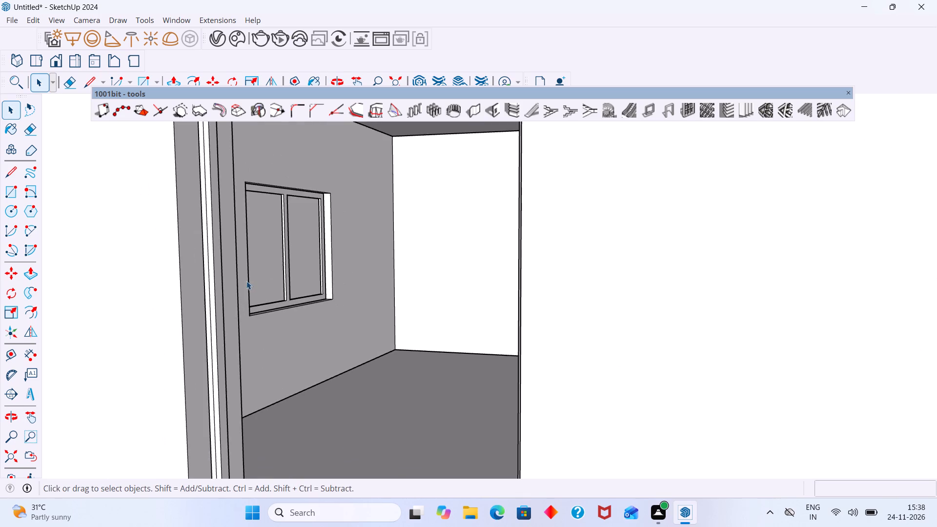
pyautogui.moveTo(216, 289); pyautogui.dragTo(223, 304, button='middle')
pyautogui.scroll(-5, 229, 285)
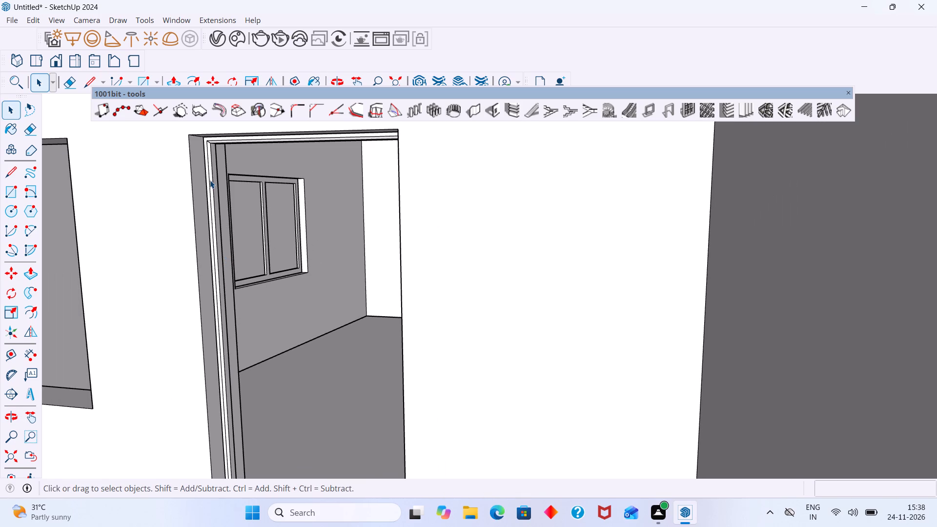
pyautogui.keyDown('shift'); pyautogui.moveTo(210, 180); pyautogui.dragTo(211, 213, button='middle'); pyautogui.keyUp('shift')
pyautogui.scroll(6, 214, 180)
pyautogui.scroll(-1, 215, 174)
pyautogui.scroll(5, 211, 197)
pyautogui.moveTo(204, 178); pyautogui.dragTo(194, 158, button='middle')
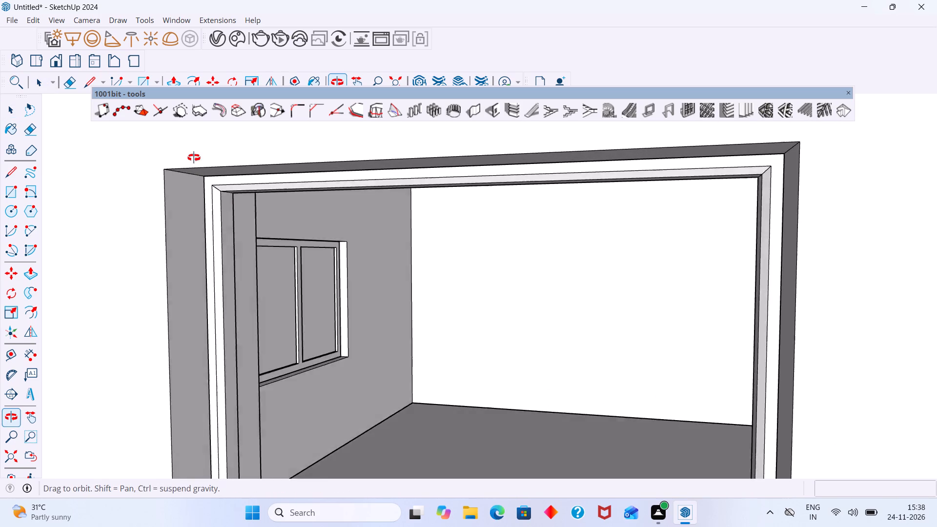
pyautogui.moveTo(194, 158); pyautogui.dragTo(191, 153, button='middle')
pyautogui.scroll(11, 220, 177)
pyautogui.moveTo(230, 202); pyautogui.dragTo(114, 177, button='middle')
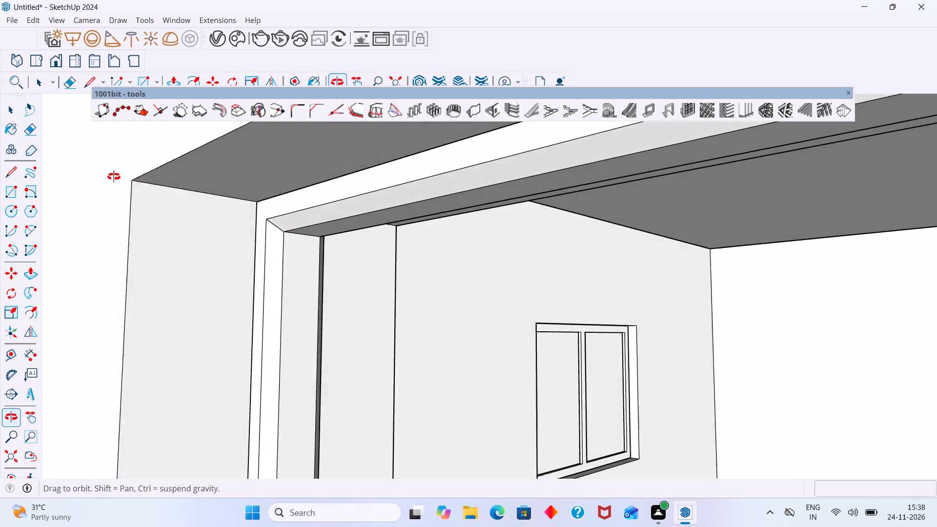
pyautogui.moveTo(114, 177); pyautogui.dragTo(241, 210, button='middle')
pyautogui.scroll(-6, 241, 207)
pyautogui.moveTo(237, 219); pyautogui.dragTo(122, 193, button='middle')
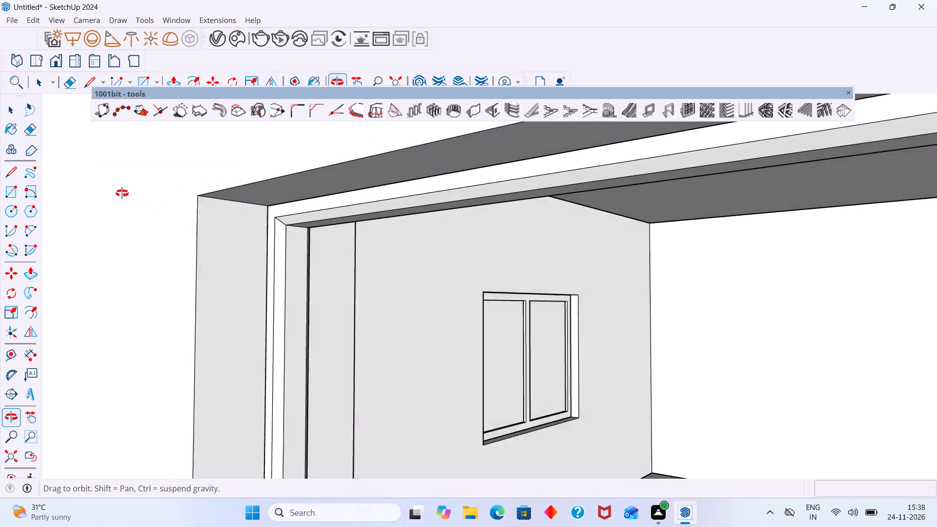
pyautogui.moveTo(122, 193); pyautogui.dragTo(122, 189, button='middle')
pyautogui.moveTo(275, 206); pyautogui.dragTo(203, 208, button='middle')
pyautogui.scroll(2, 278, 218)
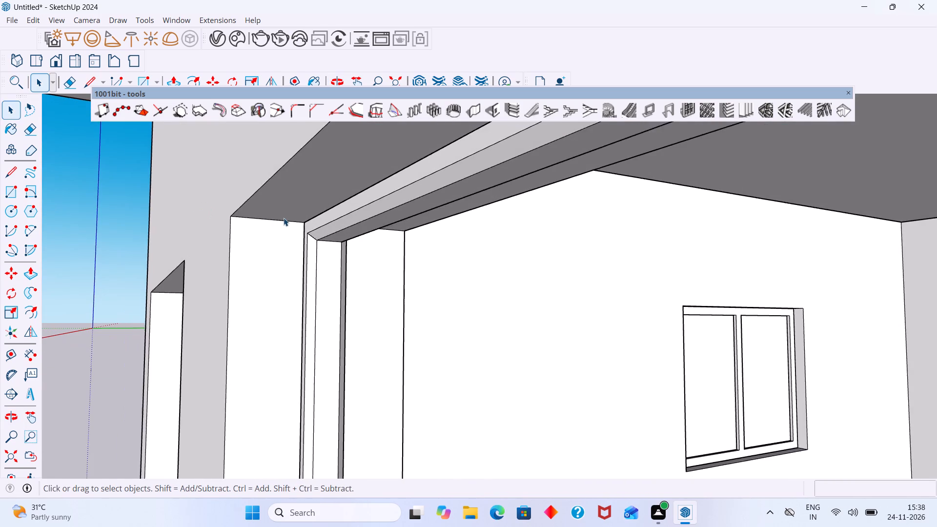
pyautogui.scroll(9, 284, 218)
pyautogui.moveTo(343, 253); pyautogui.dragTo(360, 243, button='middle')
pyautogui.scroll(-20, 360, 243)
pyautogui.scroll(-4, 360, 243)
pyautogui.moveTo(358, 262); pyautogui.dragTo(375, 273, button='middle')
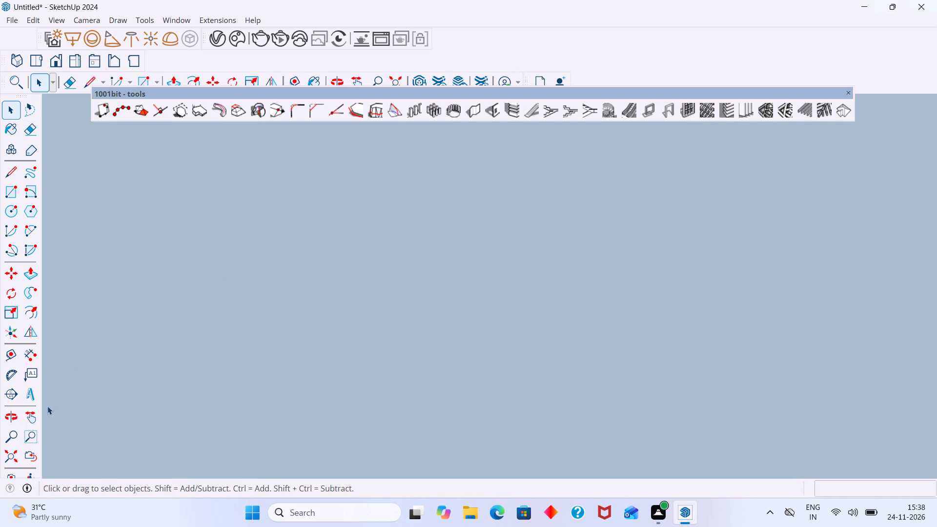
# Examine the foot of the door frame where it meets the floor inside the doorway.
pyautogui.click(12, 456)
pyautogui.moveTo(375, 273); pyautogui.dragTo(598, 335, button='middle')
pyautogui.scroll(1, 464, 469)
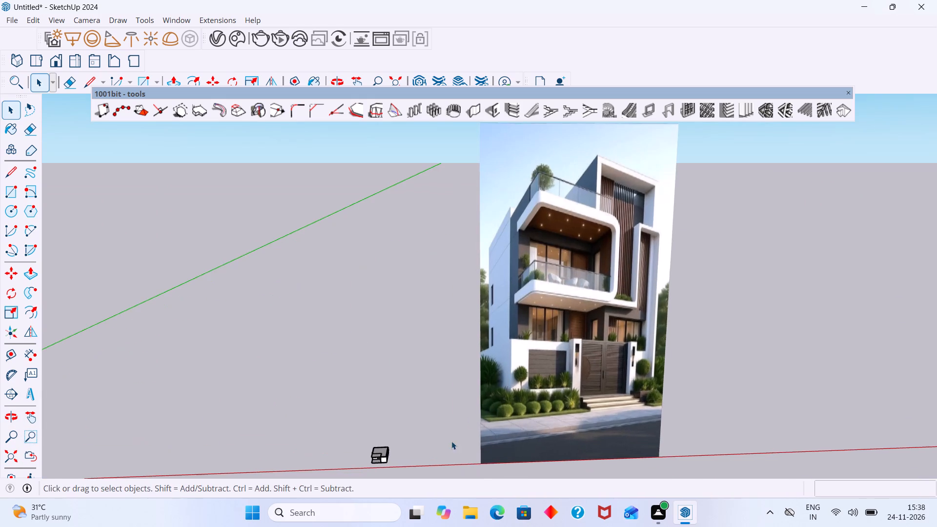
pyautogui.keyDown('shift'); pyautogui.moveTo(434, 431); pyautogui.dragTo(460, 186, button='middle'); pyautogui.keyUp('shift')
pyautogui.scroll(18, 428, 164)
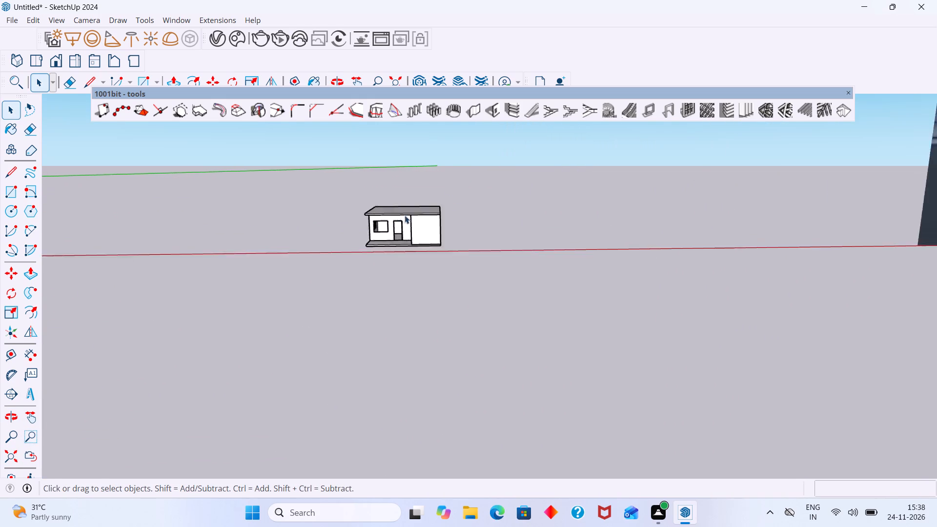
pyautogui.scroll(13, 405, 215)
pyautogui.moveTo(391, 222); pyautogui.dragTo(343, 221, button='middle')
pyautogui.scroll(9, 367, 231)
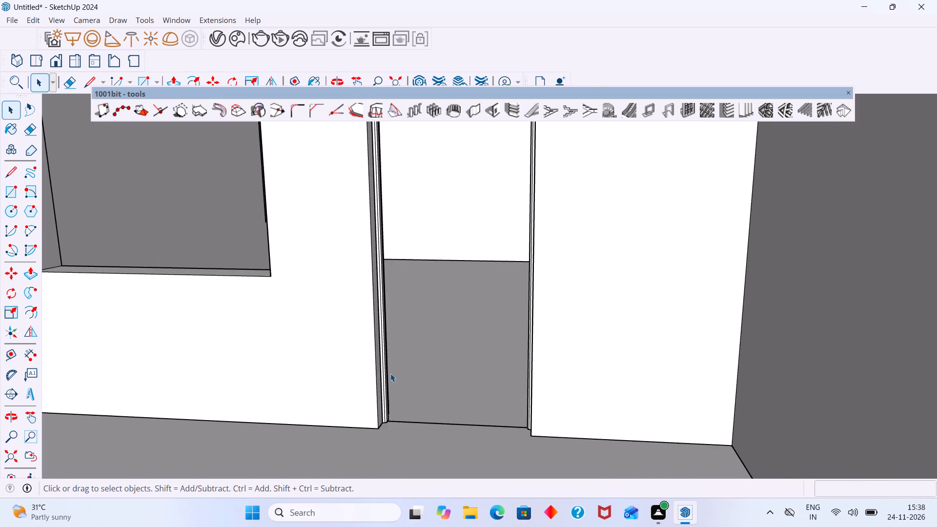
pyautogui.moveTo(391, 392); pyautogui.dragTo(357, 302, button='middle')
pyautogui.scroll(1, 350, 315)
pyautogui.moveTo(348, 315); pyautogui.dragTo(339, 329, button='middle')
pyautogui.scroll(14, 353, 304)
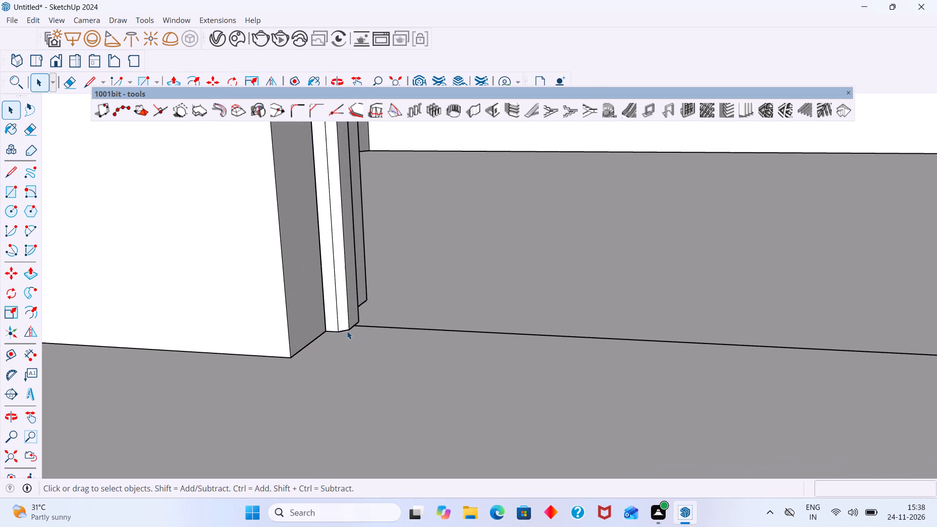
pyautogui.scroll(4, 347, 331)
pyautogui.moveTo(344, 333); pyautogui.dragTo(349, 318, button='middle')
# Undo the door frame and recreate it on the doorway face as a bevelled, middle-located frame with 2" depth and 2" width.
pyautogui.hotkey('ctrl', 'z')
pyautogui.scroll(-7, 386, 289)
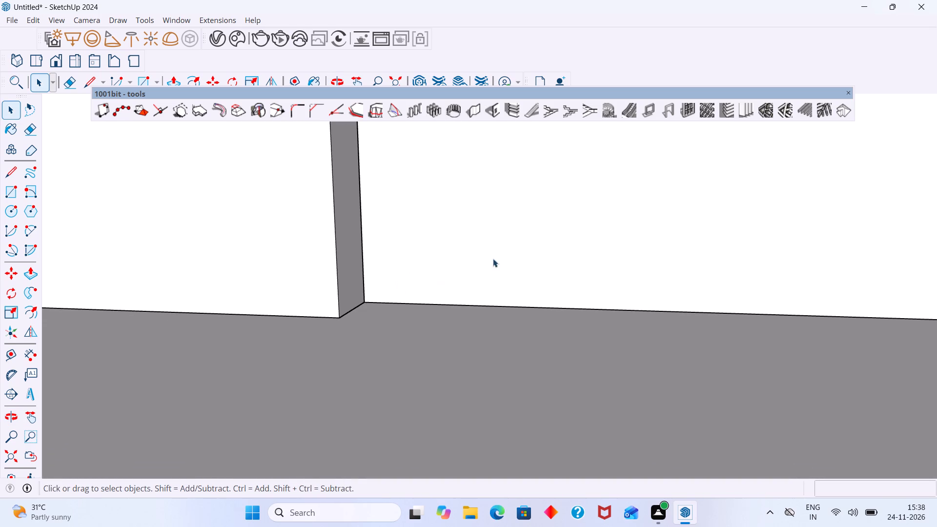
pyautogui.click(515, 242)
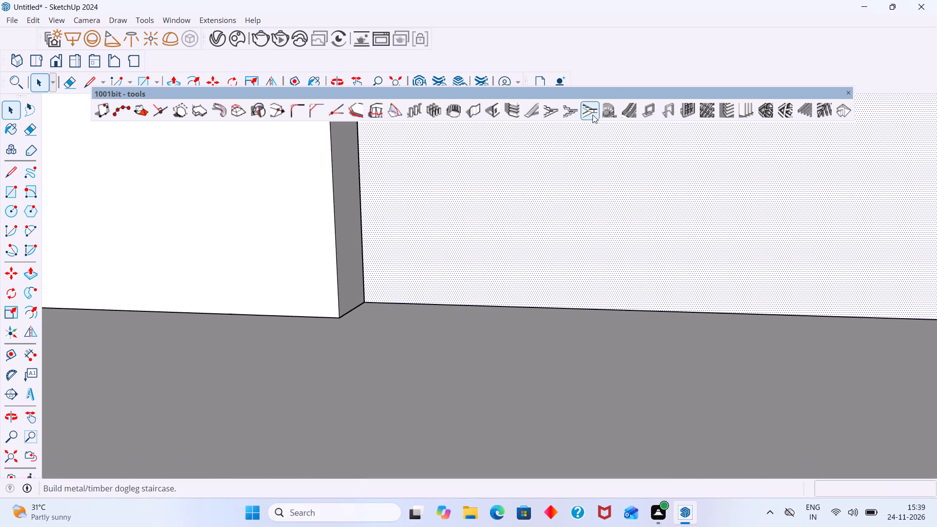
pyautogui.click(668, 108)
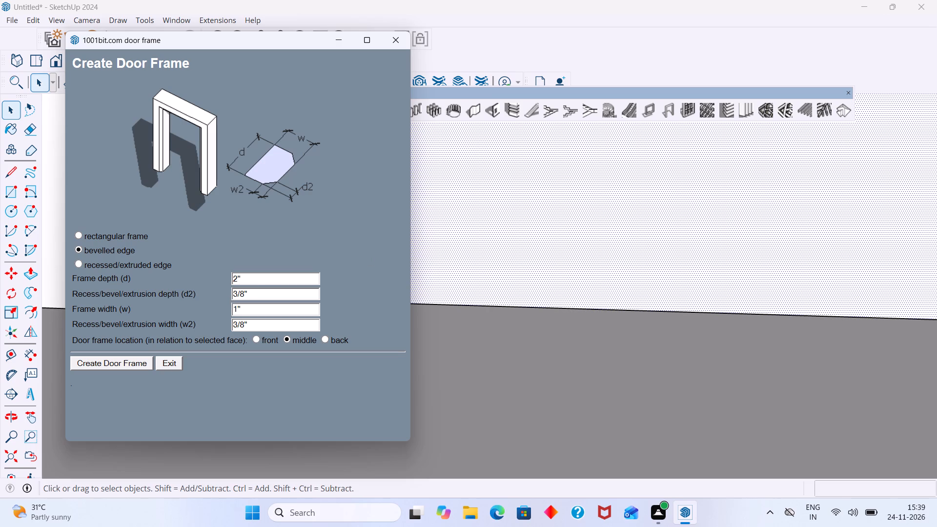
pyautogui.click(244, 278)
pyautogui.click(246, 305)
pyautogui.press('BackSpace')
pyautogui.write('2"')
pyautogui.click(136, 365)
pyautogui.scroll(-1, 502, 300)
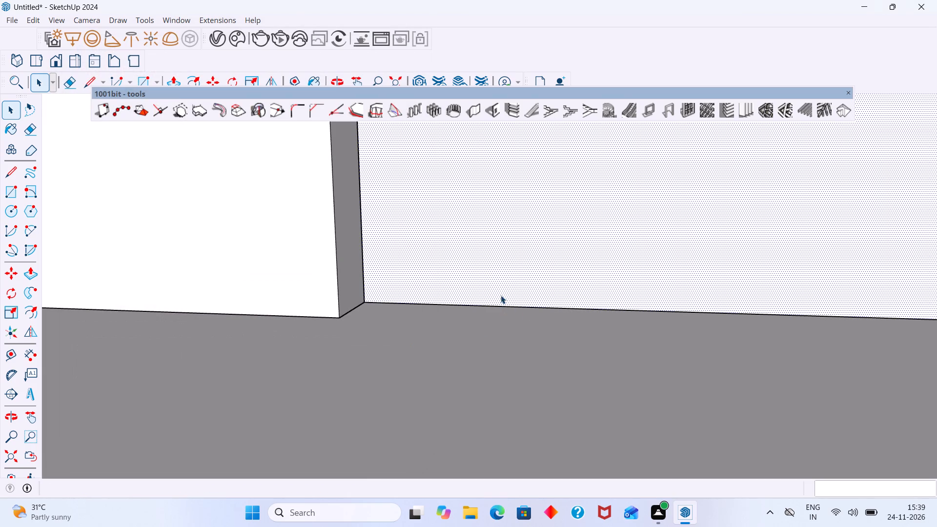
pyautogui.scroll(-6, 501, 288)
# Inspect the new door frame at its foot and at the top of the doorway in the recessed front wall.
pyautogui.moveTo(461, 279); pyautogui.dragTo(306, 277, button='middle')
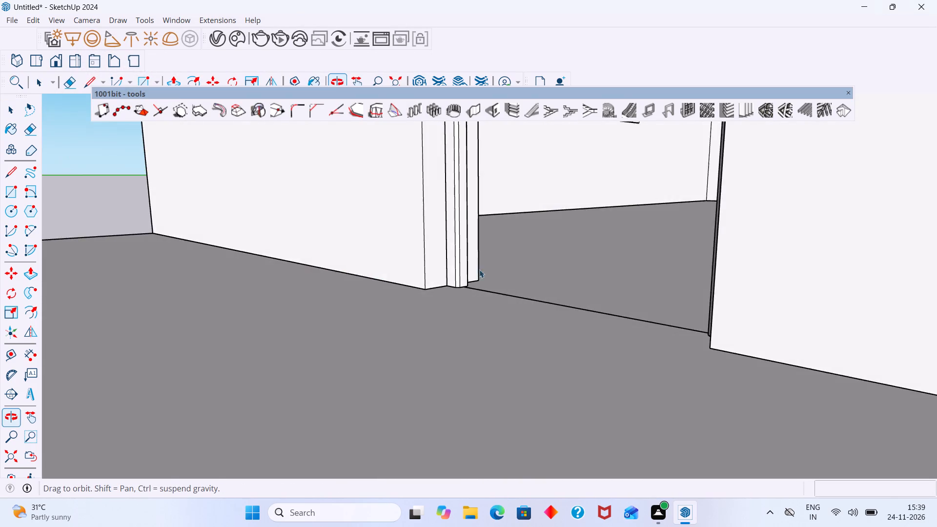
pyautogui.scroll(20, 492, 269)
pyautogui.scroll(1, 492, 269)
pyautogui.moveTo(475, 325); pyautogui.dragTo(281, 305, button='middle')
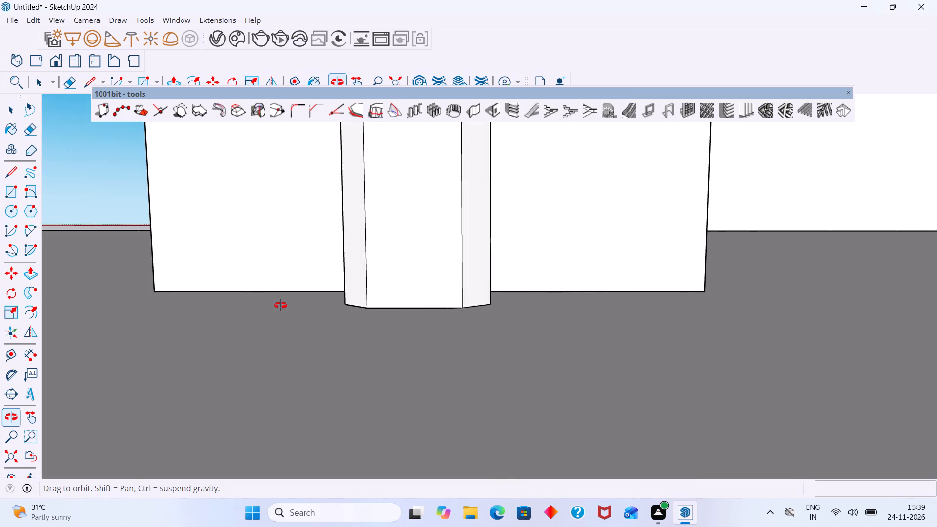
pyautogui.moveTo(281, 305); pyautogui.dragTo(516, 301, button='middle')
pyautogui.scroll(-20, 516, 300)
pyautogui.scroll(-17, 516, 300)
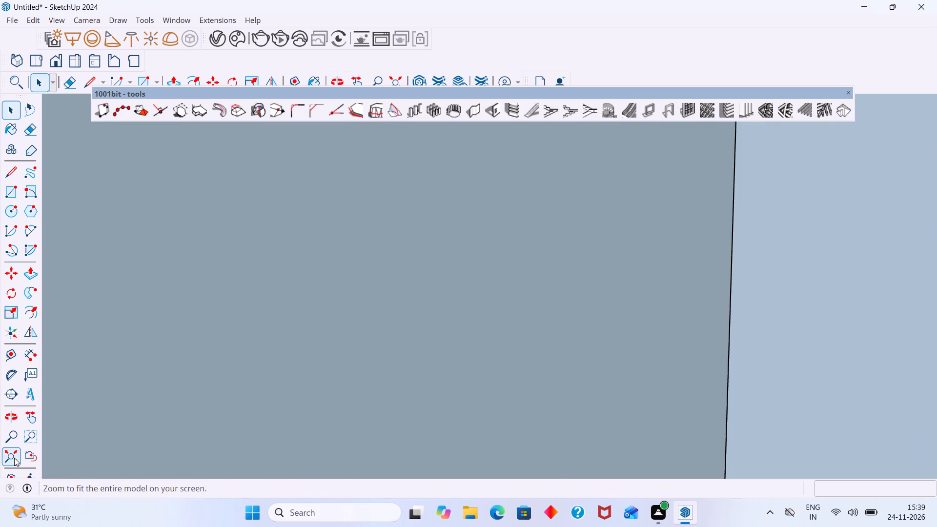
pyautogui.click(14, 458)
pyautogui.scroll(8, 361, 414)
pyautogui.moveTo(332, 411); pyautogui.dragTo(583, 378, button='middle')
pyautogui.scroll(2, 428, 446)
pyautogui.moveTo(418, 438); pyautogui.dragTo(547, 346, button='middle')
pyautogui.scroll(17, 525, 348)
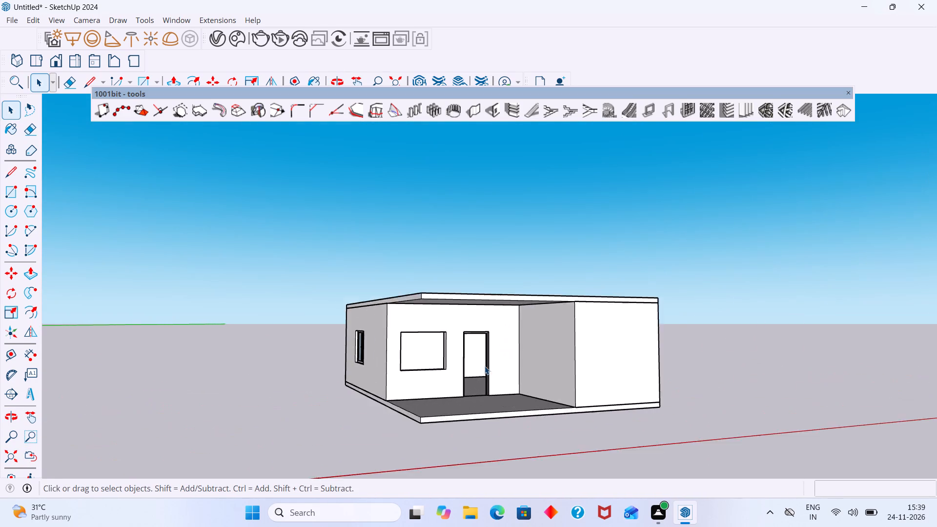
pyautogui.moveTo(485, 366); pyautogui.dragTo(480, 296, button='middle')
pyautogui.moveTo(489, 294); pyautogui.dragTo(435, 304, button='middle')
pyautogui.scroll(12, 436, 304)
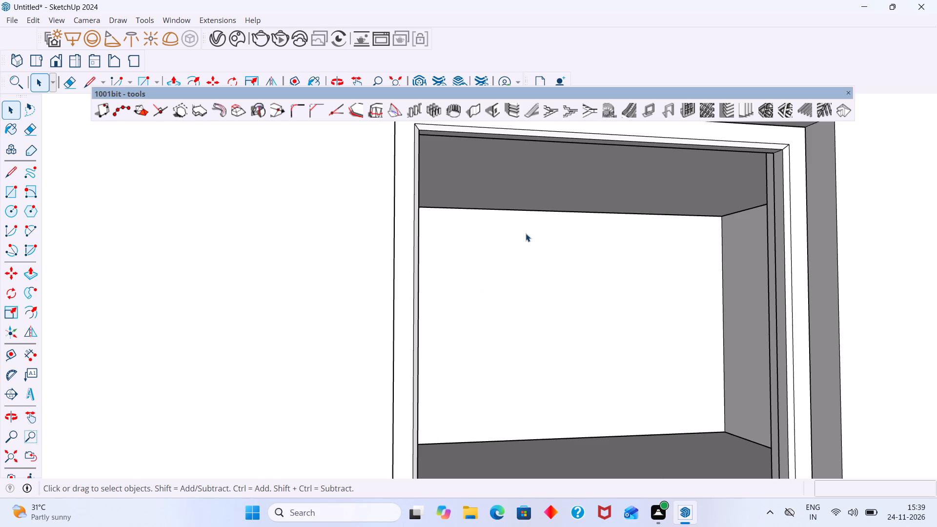
pyautogui.scroll(-7, 525, 231)
pyautogui.moveTo(571, 228); pyautogui.dragTo(566, 247, button='middle')
pyautogui.scroll(3, 404, 255)
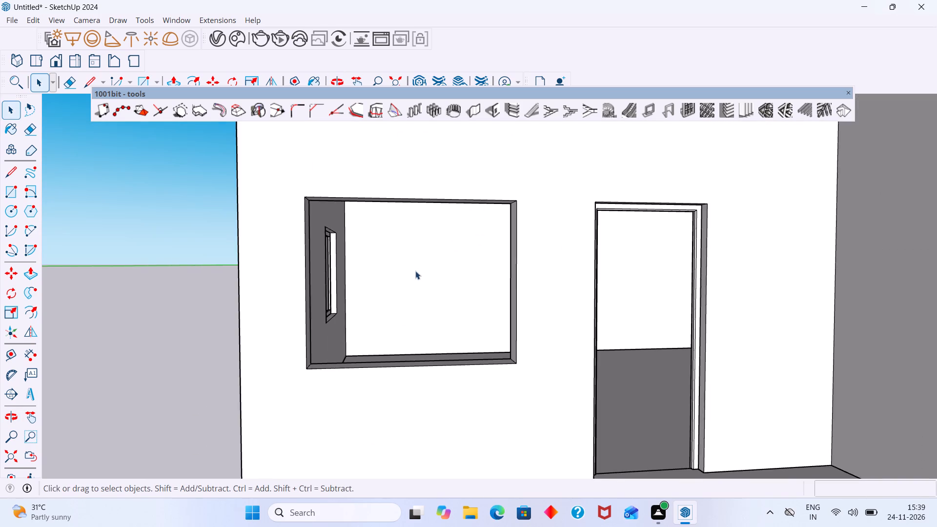
# Draw a 5' by 4' rectangle filling the front window opening, from the wall-thickness midpoint at the top corner to the opposite bottom midpoint.
pyautogui.moveTo(415, 271); pyautogui.dragTo(301, 280, button='middle')
pyautogui.scroll(1, 301, 280)
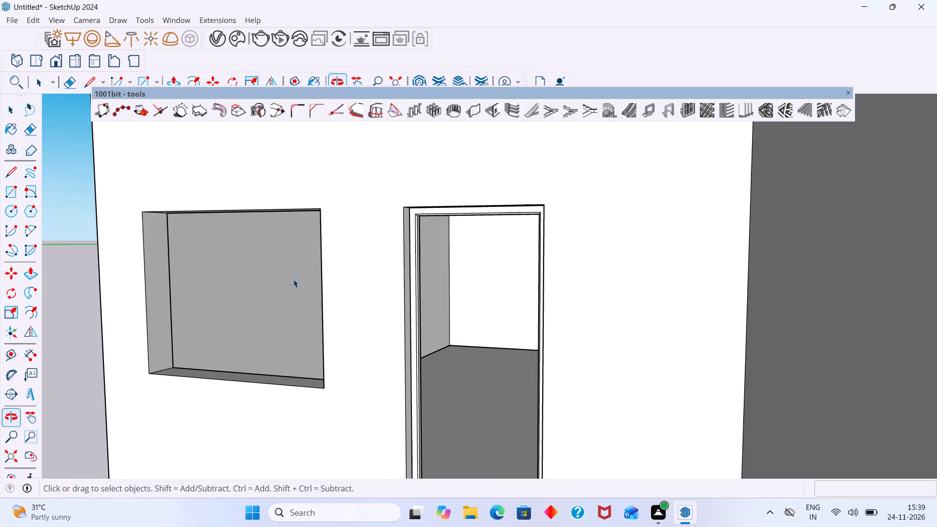
pyautogui.press('r')
pyautogui.scroll(4, 160, 231)
pyautogui.moveTo(149, 224); pyautogui.dragTo(157, 177, button='middle')
pyautogui.scroll(3, 151, 229)
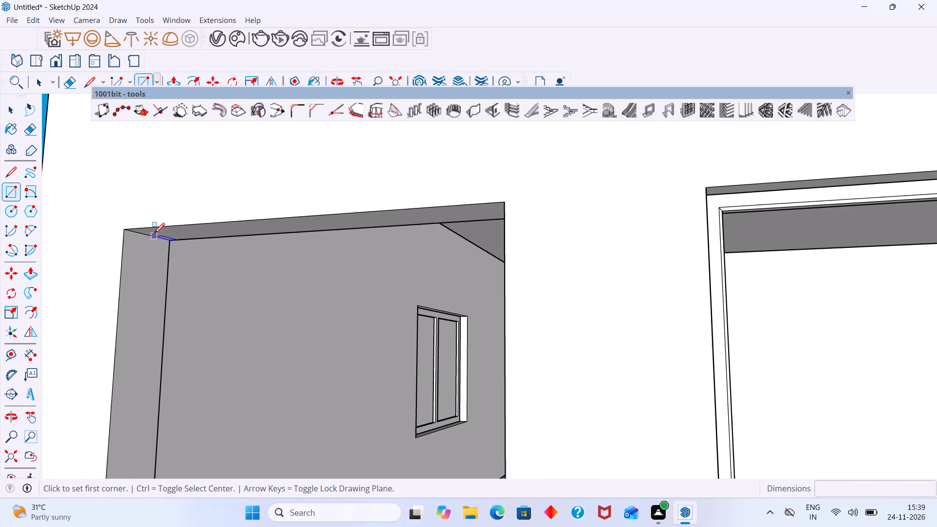
pyautogui.click(151, 234)
pyautogui.scroll(-7, 274, 339)
pyautogui.moveTo(357, 377); pyautogui.dragTo(435, 421, button='middle')
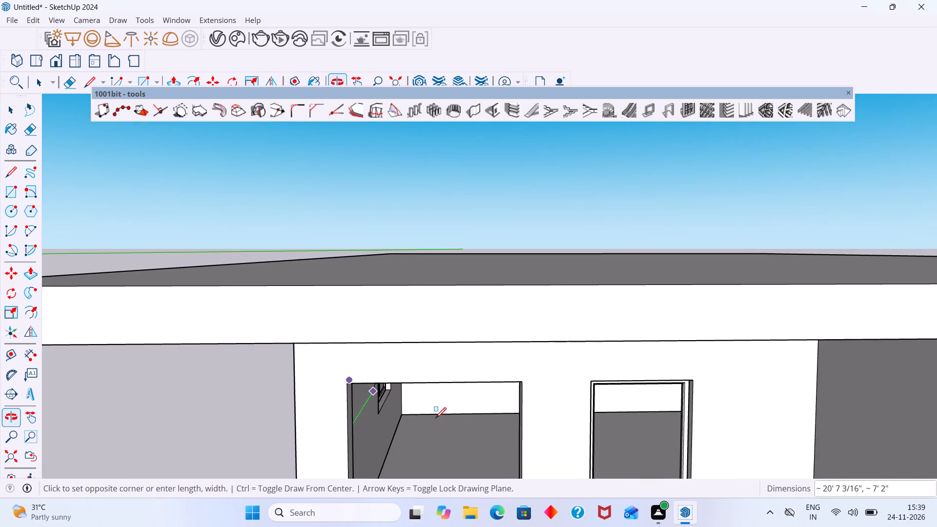
pyautogui.keyDown('shift'); pyautogui.moveTo(436, 408); pyautogui.dragTo(444, 318, button='middle'); pyautogui.keyUp('shift')
pyautogui.moveTo(452, 326); pyautogui.dragTo(565, 340, button='middle')
pyautogui.scroll(7, 590, 309)
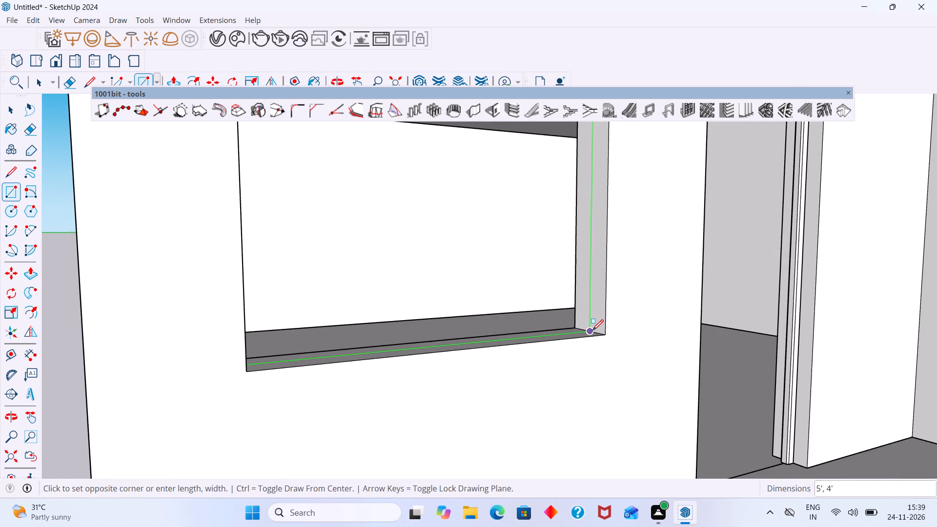
pyautogui.click(591, 330)
pyautogui.press('space')
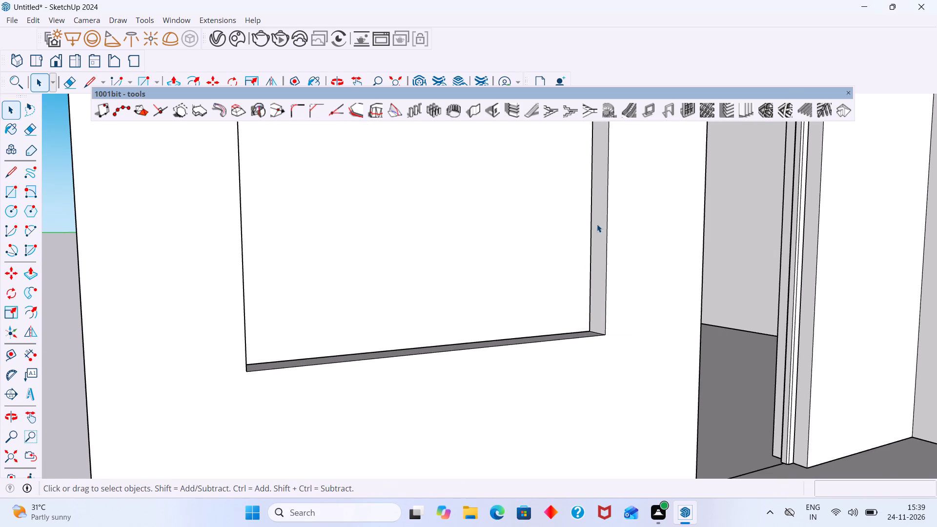
# Create a middle-located rectangular window frame in the front opening: 1 row, 2 columns, 2" depth, 2 1/2" frame and divider widths.
pyautogui.click(687, 106)
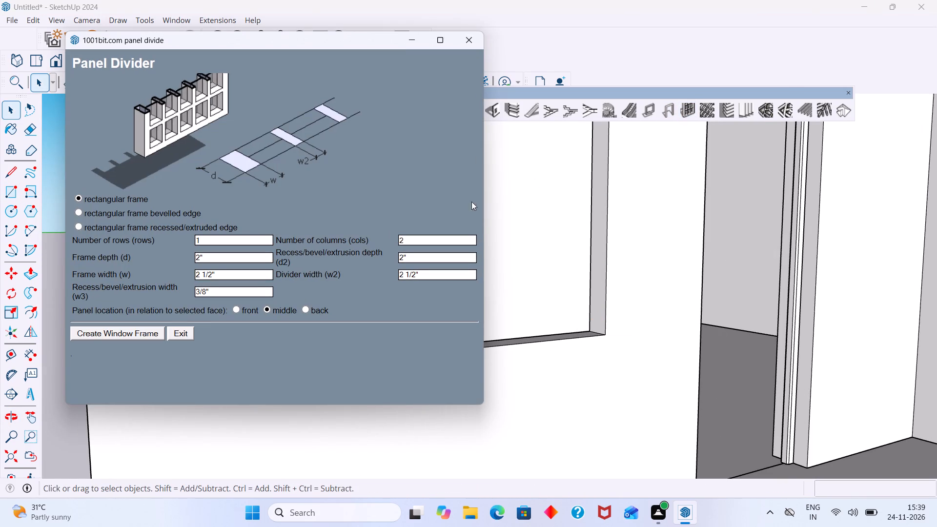
pyautogui.click(151, 332)
pyautogui.click(470, 295)
pyautogui.moveTo(478, 291); pyautogui.dragTo(375, 291, button='middle')
pyautogui.scroll(-2, 386, 284)
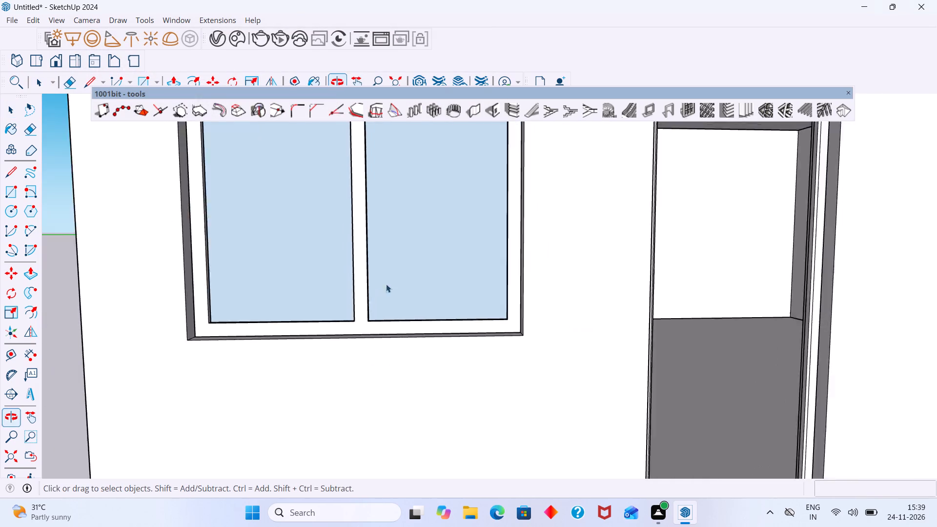
pyautogui.scroll(-5, 386, 284)
pyautogui.click(417, 252)
pyautogui.scroll(-8, 447, 253)
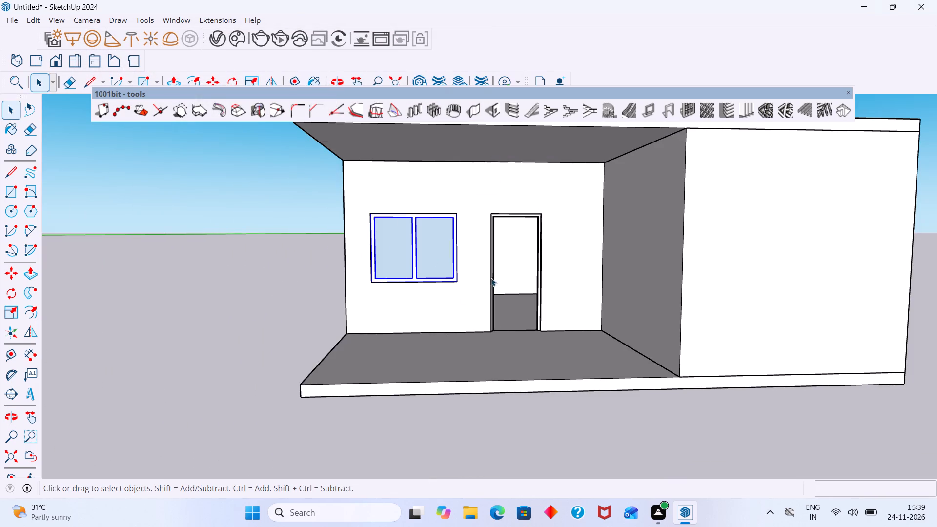
pyautogui.scroll(-4, 287, 316)
pyautogui.click(221, 276)
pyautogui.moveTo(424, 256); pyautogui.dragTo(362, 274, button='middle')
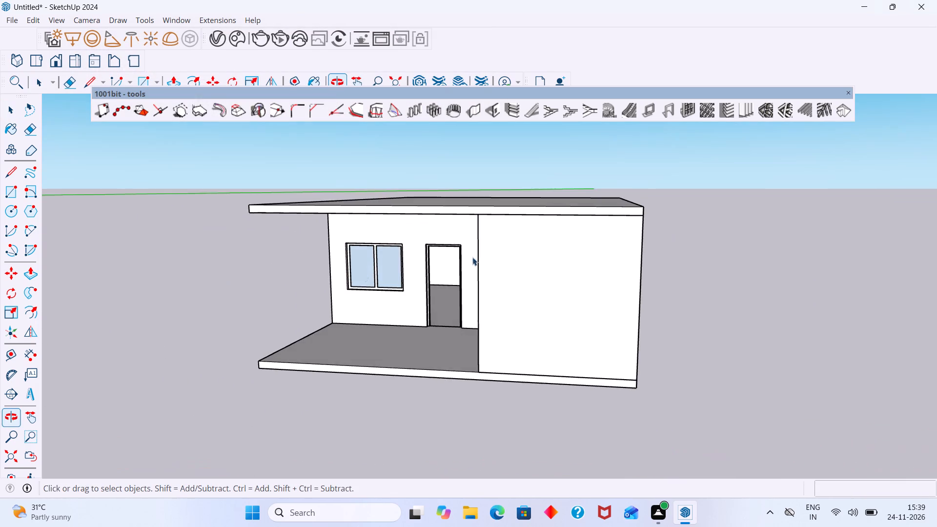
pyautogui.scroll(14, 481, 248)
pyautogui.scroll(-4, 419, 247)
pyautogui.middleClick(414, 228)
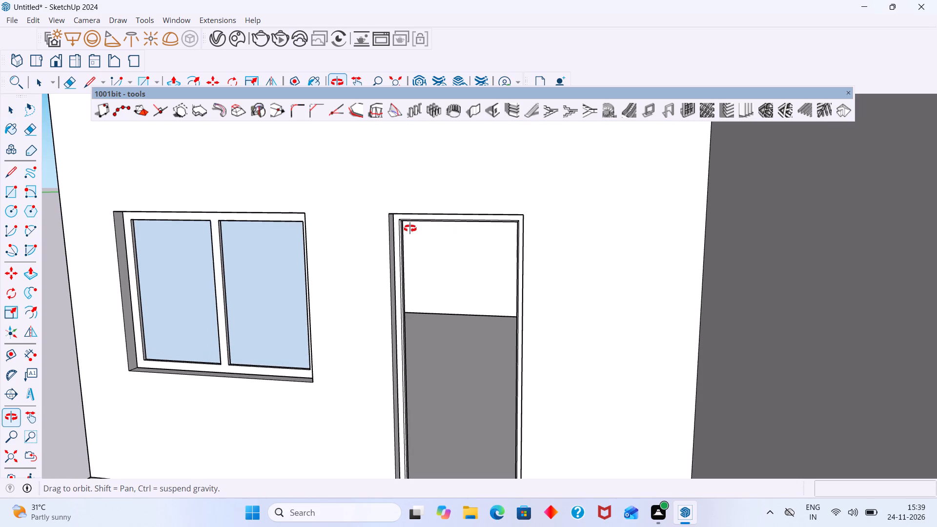
# Inspect the bevelled edge at the top corner of the door frame in the recessed front wall.
pyautogui.scroll(-2, 410, 228)
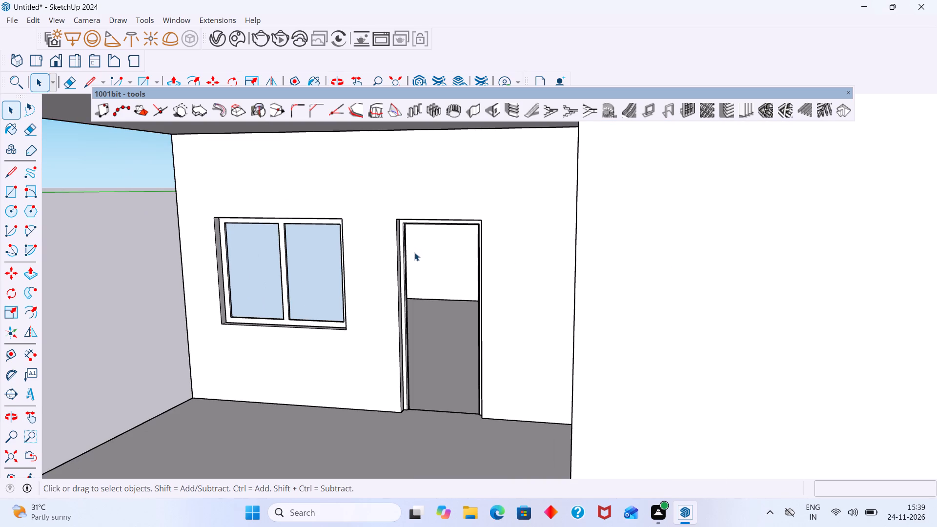
pyautogui.moveTo(409, 253); pyautogui.dragTo(392, 253, button='middle')
pyautogui.scroll(18, 391, 240)
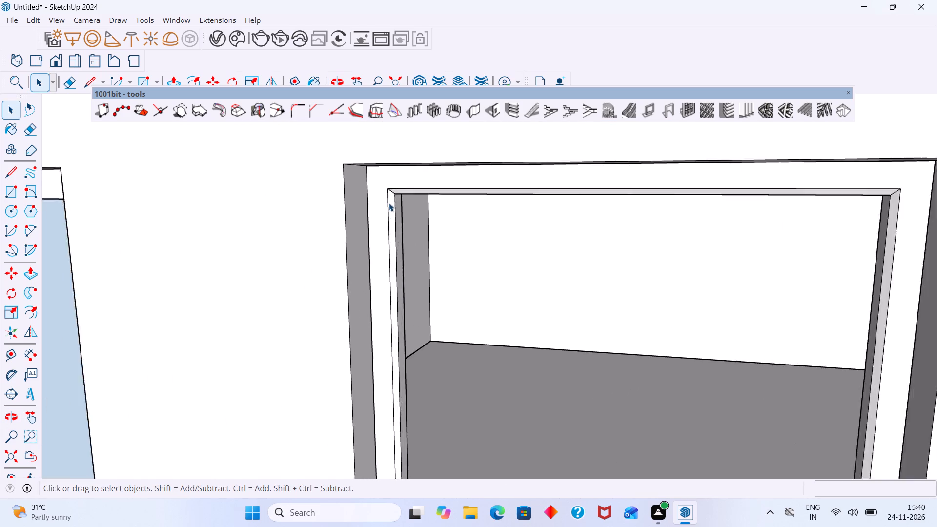
pyautogui.scroll(8, 389, 203)
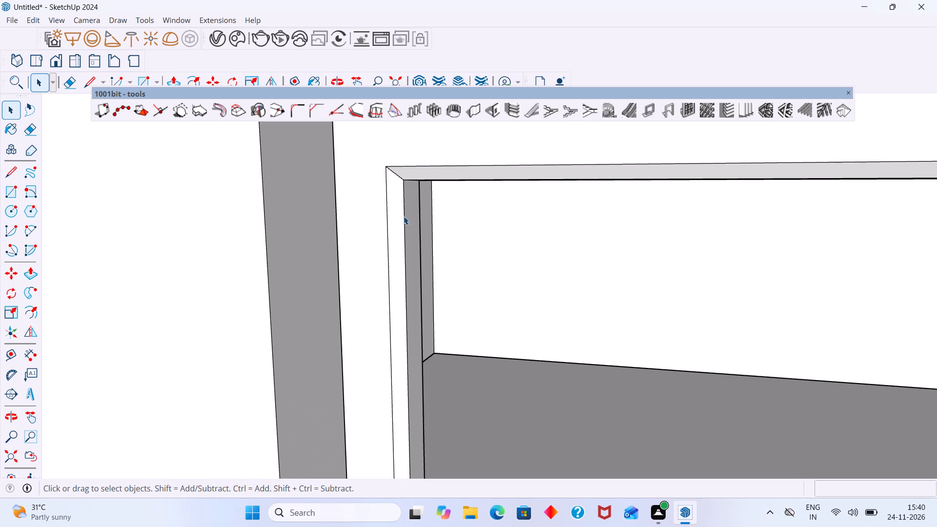
pyautogui.scroll(-7, 415, 223)
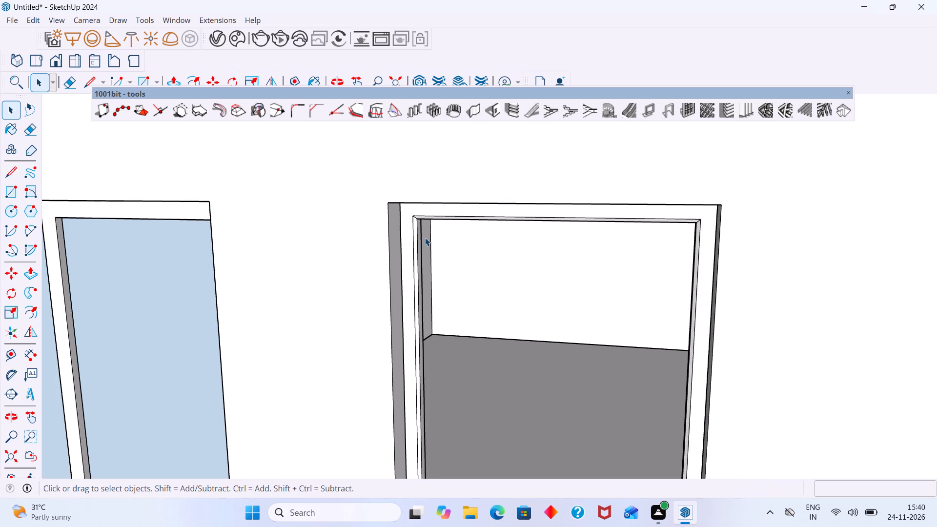
pyautogui.scroll(-2, 426, 238)
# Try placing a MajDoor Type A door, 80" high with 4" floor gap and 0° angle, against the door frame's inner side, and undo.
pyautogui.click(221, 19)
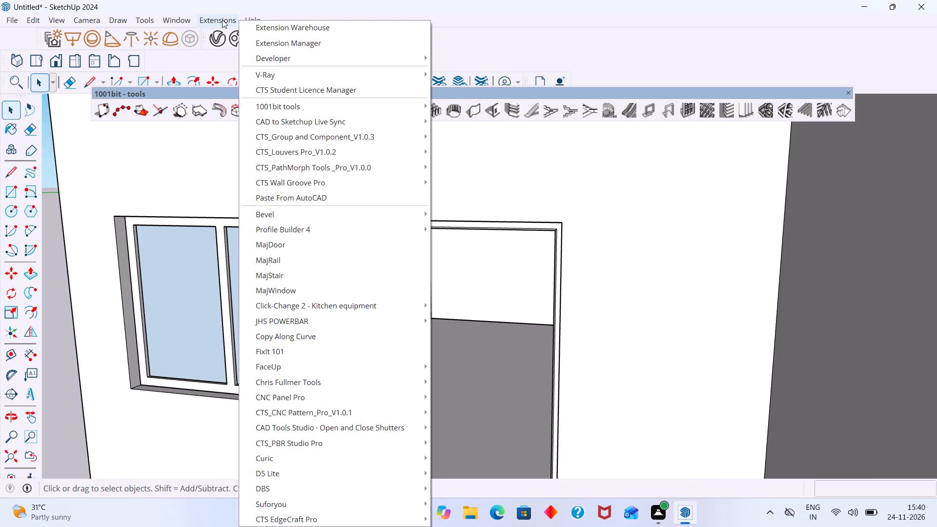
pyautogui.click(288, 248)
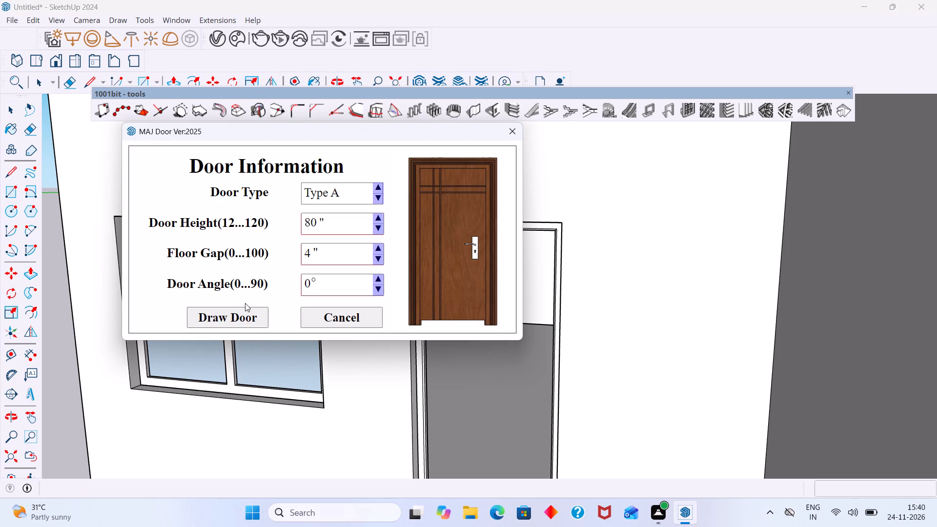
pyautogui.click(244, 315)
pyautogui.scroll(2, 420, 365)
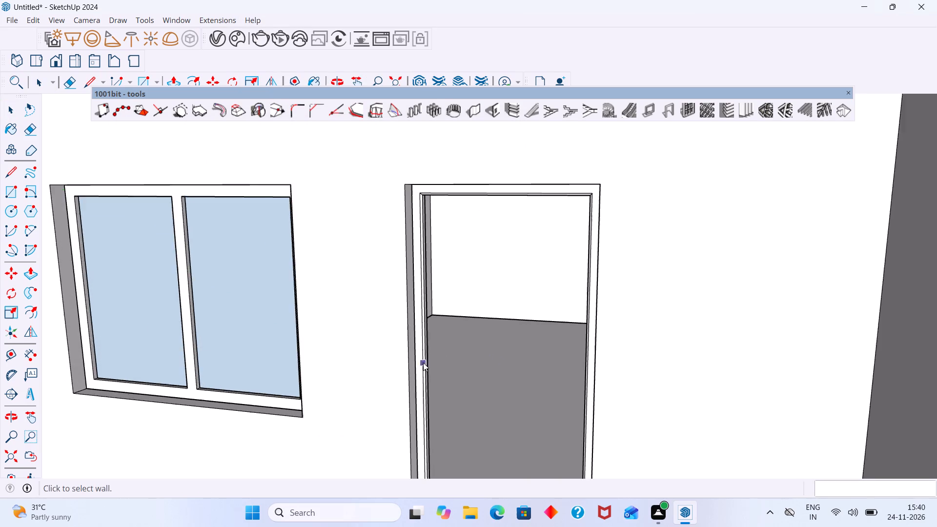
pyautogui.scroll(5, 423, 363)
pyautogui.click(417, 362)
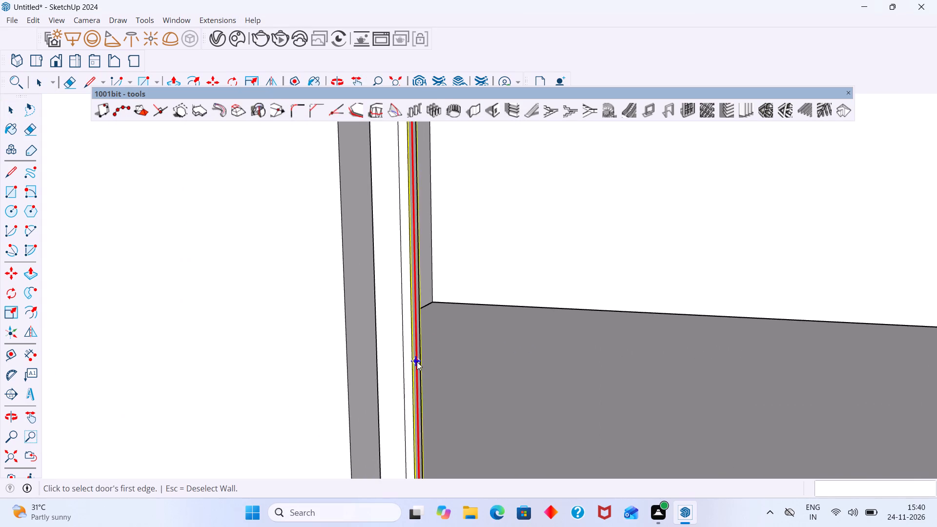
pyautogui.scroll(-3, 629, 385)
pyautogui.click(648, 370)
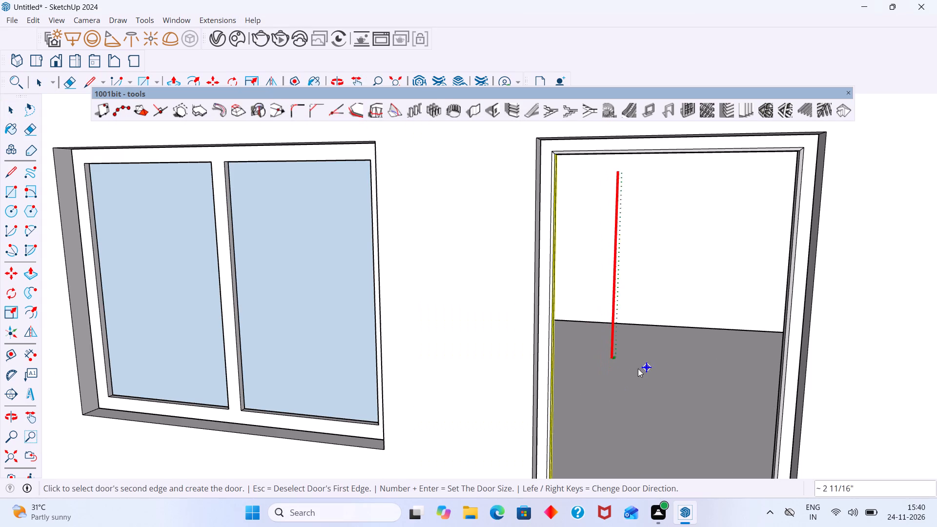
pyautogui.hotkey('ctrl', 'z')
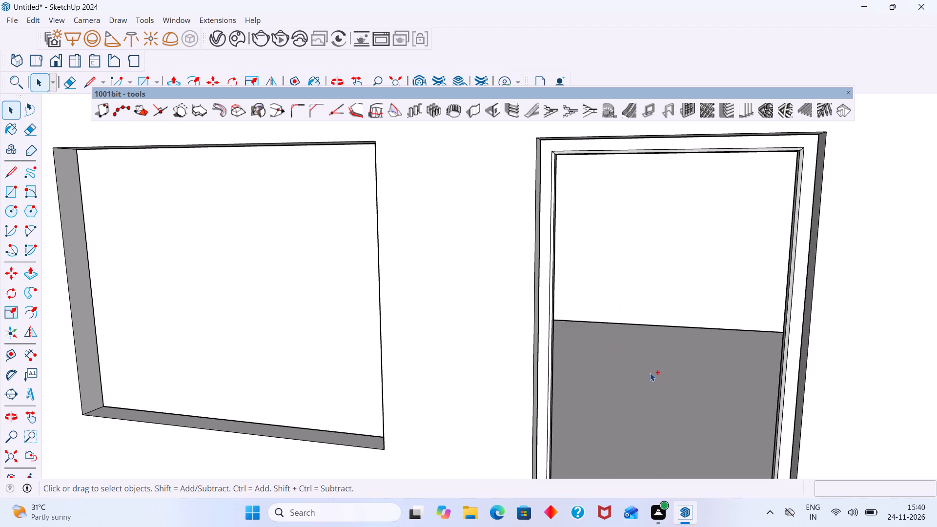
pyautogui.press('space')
# Recreate the front window's middle-located rectangular frame: 1 row, 2 columns, 2" depth, 2 1/2" frame and divider widths.
pyautogui.scroll(-4, 565, 330)
pyautogui.click(454, 318)
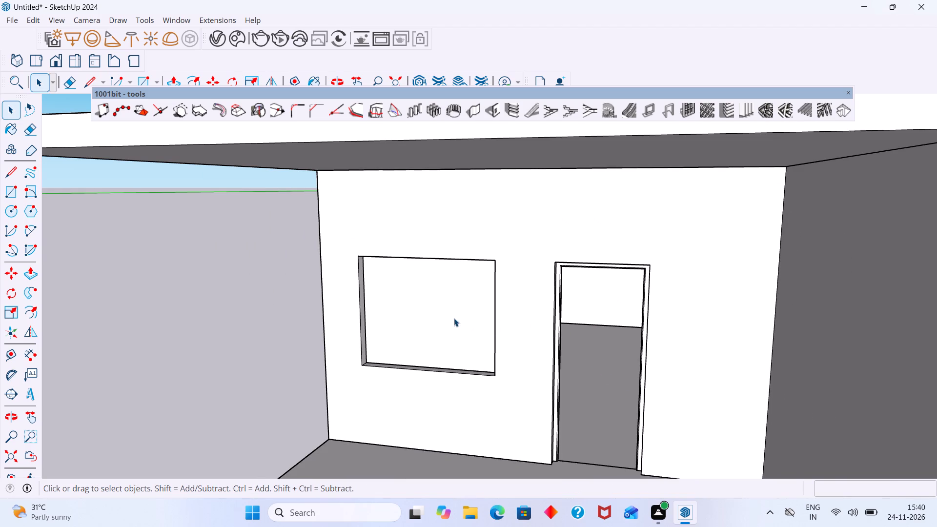
pyautogui.click(686, 106)
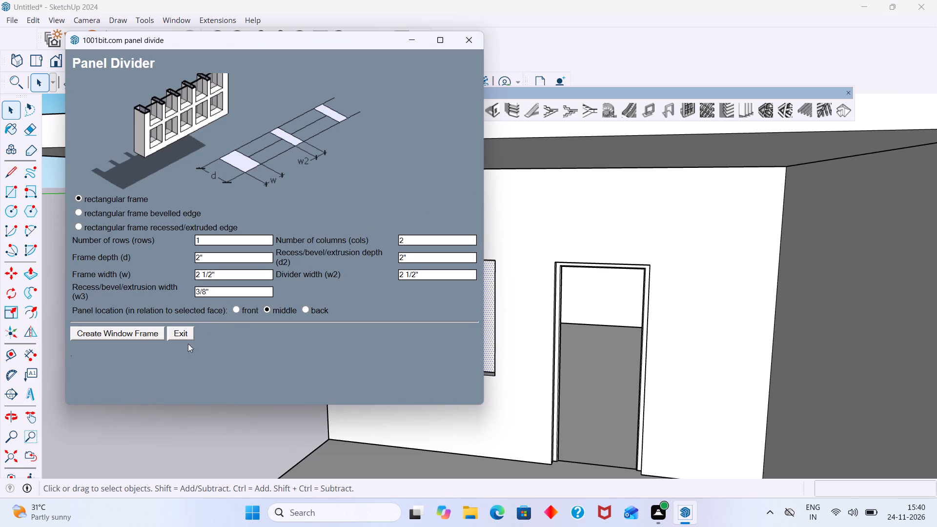
pyautogui.click(147, 336)
# Delete the bevelled door frame from the doorway in the recessed front wall.
pyautogui.scroll(5, 492, 345)
pyautogui.scroll(-3, 471, 346)
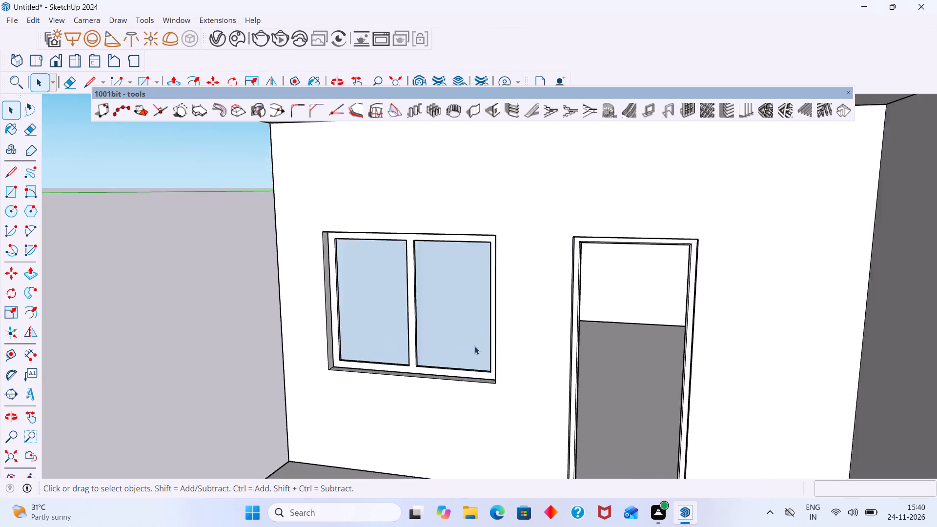
pyautogui.scroll(-8, 474, 346)
pyautogui.scroll(8, 543, 345)
pyautogui.click(472, 331)
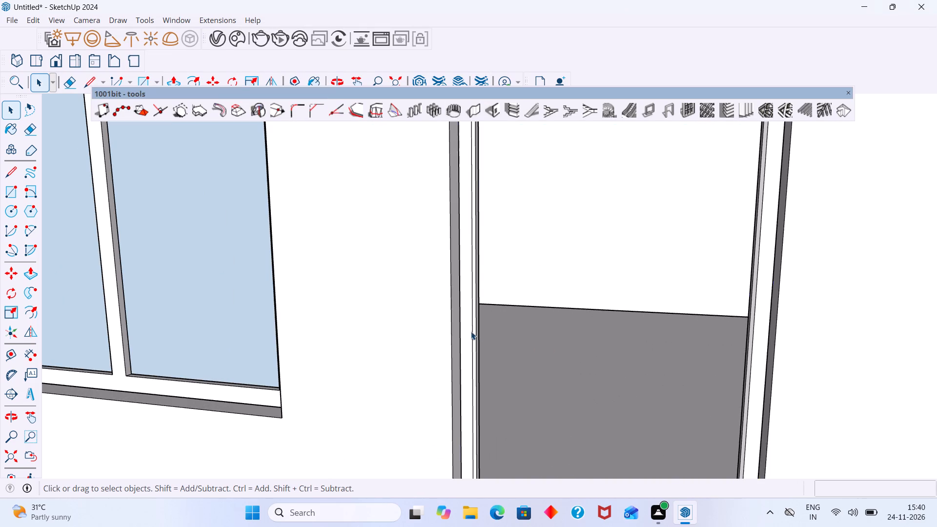
pyautogui.press('Delete')
# Erase the vertical midline on the doorway jamb nearest the front window.
pyautogui.scroll(-10, 493, 329)
pyautogui.moveTo(484, 319); pyautogui.dragTo(440, 313, button='middle')
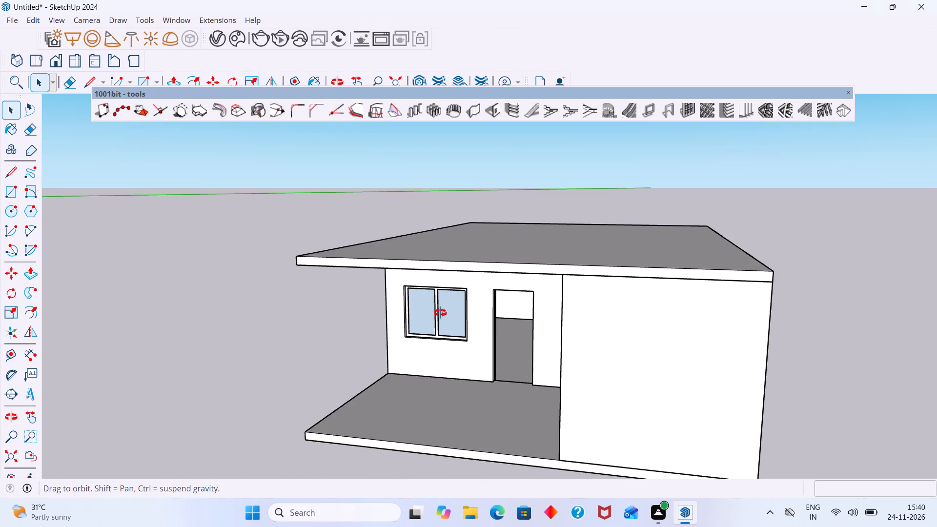
pyautogui.moveTo(440, 313); pyautogui.dragTo(411, 309, button='middle')
pyautogui.scroll(4, 471, 299)
pyautogui.moveTo(436, 299); pyautogui.dragTo(528, 282, button='middle')
pyautogui.scroll(7, 513, 288)
pyautogui.moveTo(510, 282); pyautogui.dragTo(477, 284, button='middle')
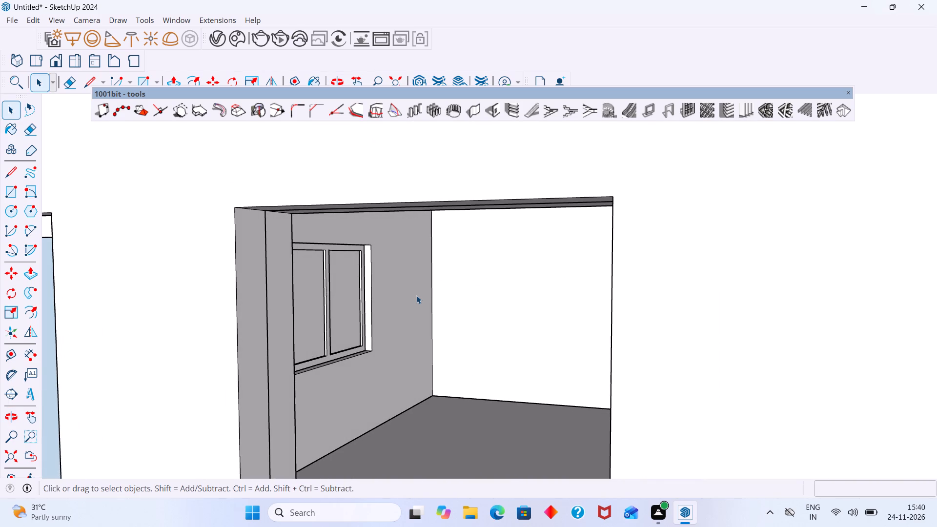
pyautogui.press('e')
pyautogui.scroll(3, 307, 297)
pyautogui.scroll(-3, 157, 328)
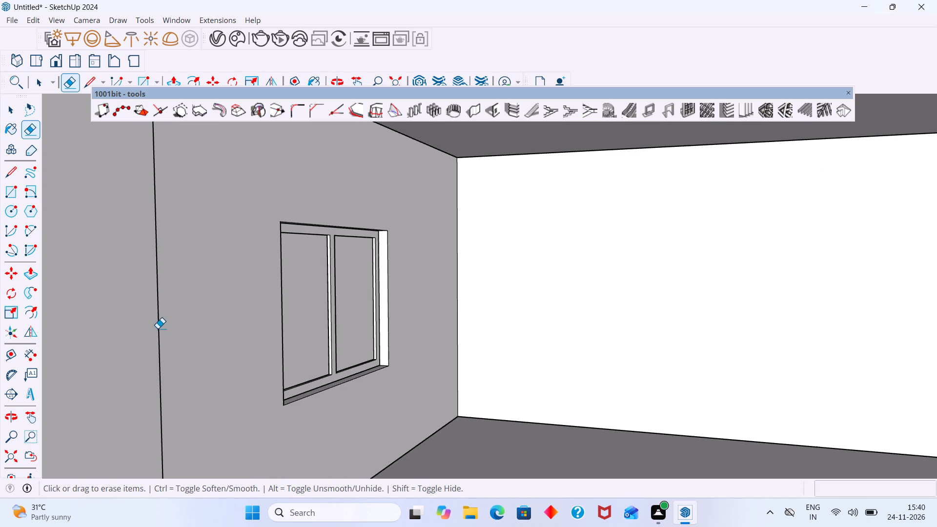
pyautogui.scroll(-9, 158, 328)
pyautogui.click(195, 326)
pyautogui.scroll(-2, 217, 322)
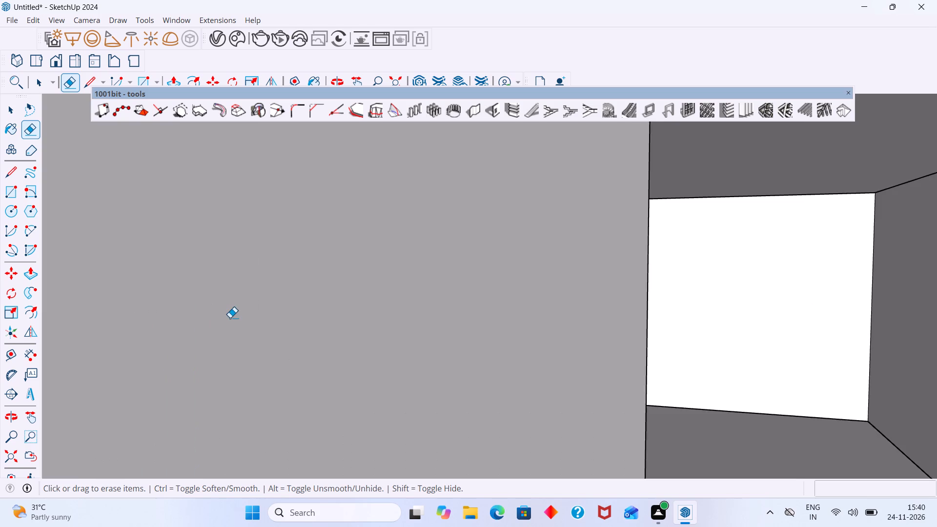
# Erase the leftover midlines on the doorway's opposite jamb and on the underside of its head.
pyautogui.scroll(-9, 230, 318)
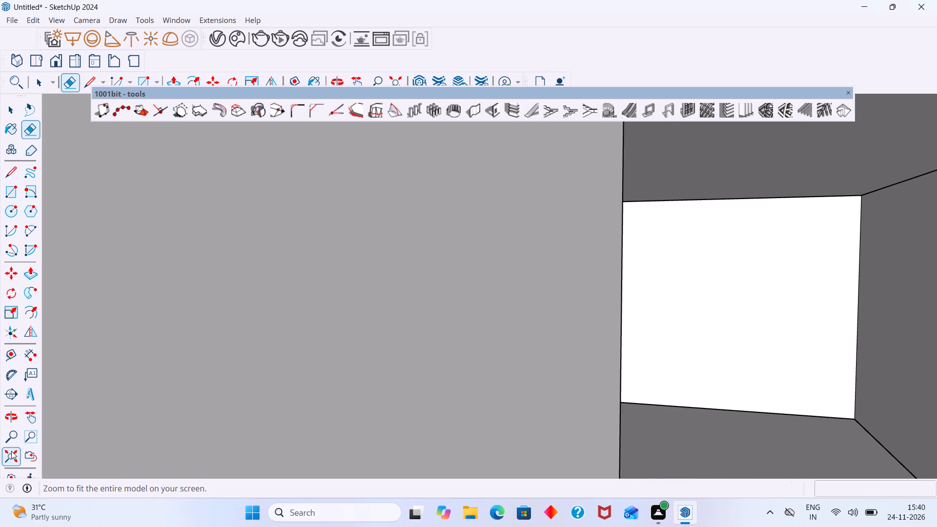
pyautogui.click(11, 451)
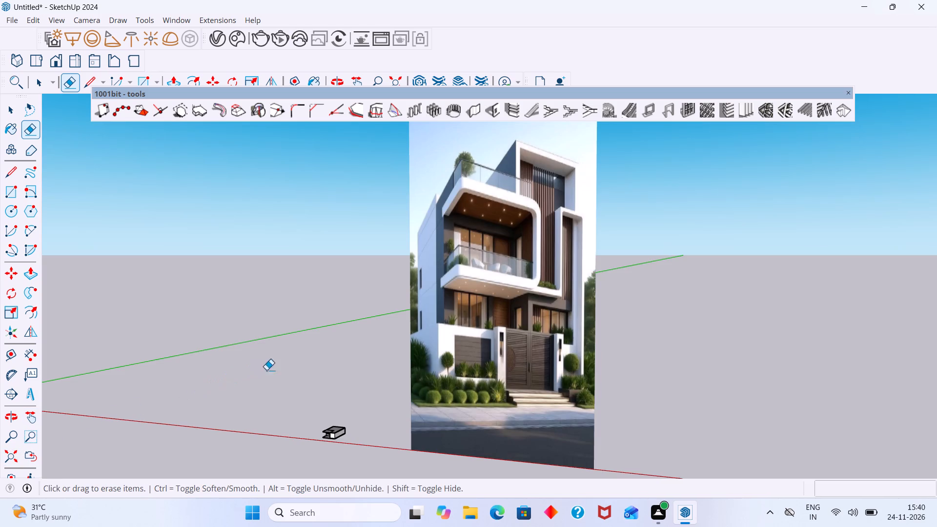
pyautogui.moveTo(335, 428); pyautogui.dragTo(416, 428, button='middle')
pyautogui.keyDown('shift'); pyautogui.moveTo(347, 444); pyautogui.dragTo(391, 382, button='middle'); pyautogui.keyUp('shift')
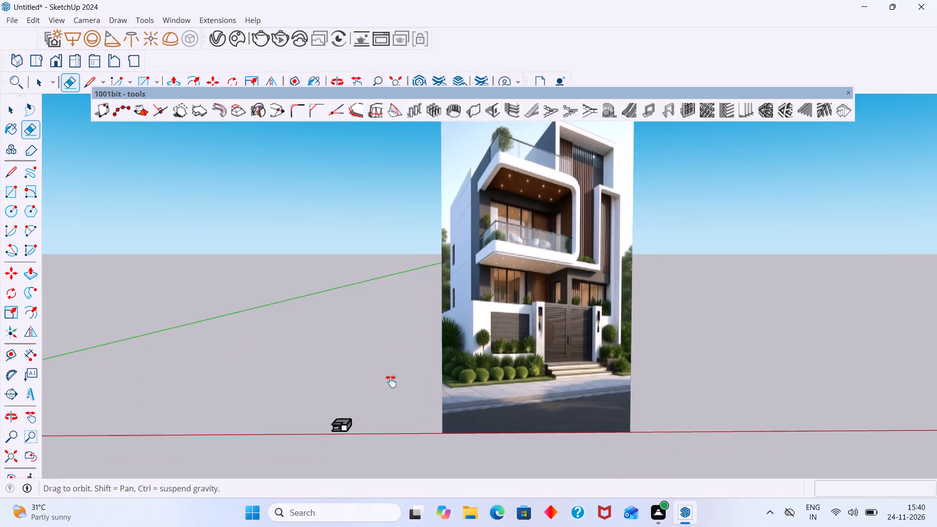
pyautogui.keyDown('shift'); pyautogui.moveTo(391, 382); pyautogui.dragTo(400, 370, button='middle'); pyautogui.keyUp('shift')
pyautogui.scroll(20, 370, 392)
pyautogui.scroll(5, 370, 392)
pyautogui.moveTo(373, 394); pyautogui.dragTo(528, 370, button='middle')
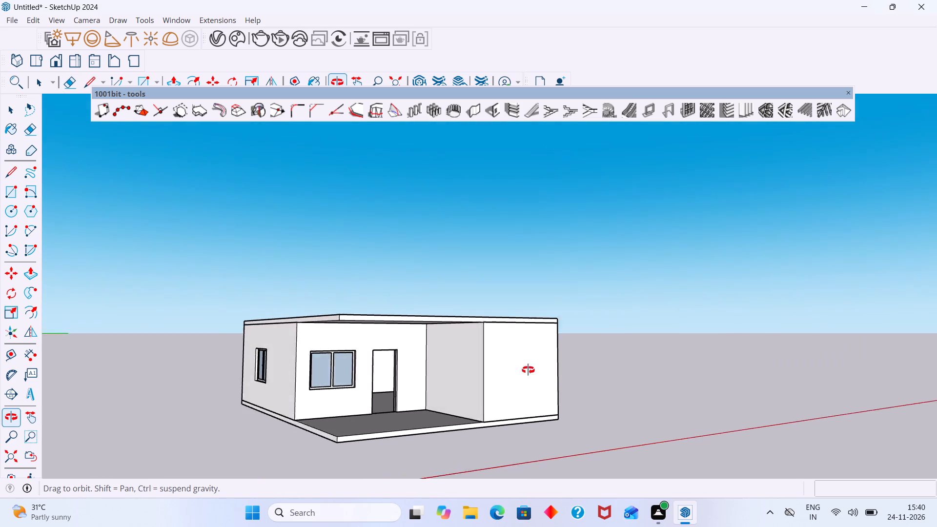
pyautogui.moveTo(528, 370); pyautogui.dragTo(540, 368, button='middle')
pyautogui.scroll(11, 421, 384)
pyautogui.click(452, 369)
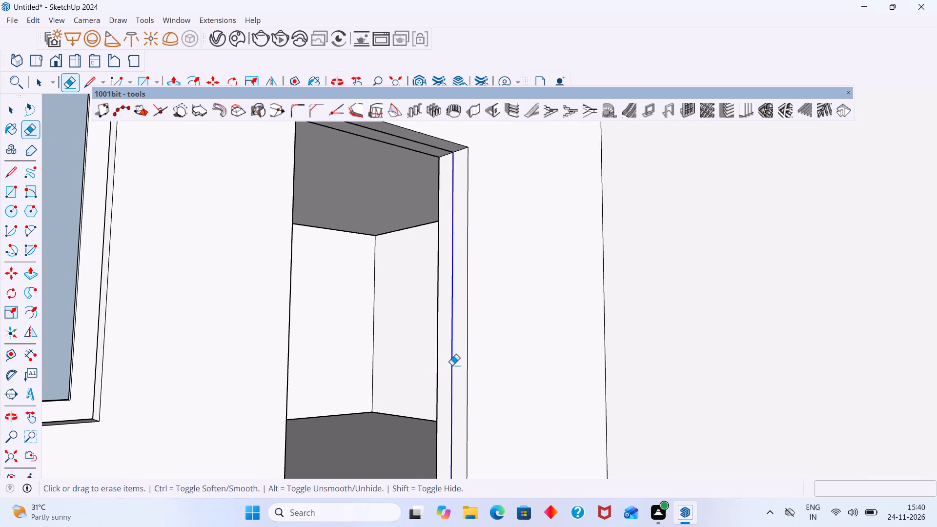
pyautogui.scroll(-3, 450, 355)
pyautogui.moveTo(448, 261); pyautogui.dragTo(457, 211, button='middle')
pyautogui.scroll(9, 437, 222)
pyautogui.click(433, 226)
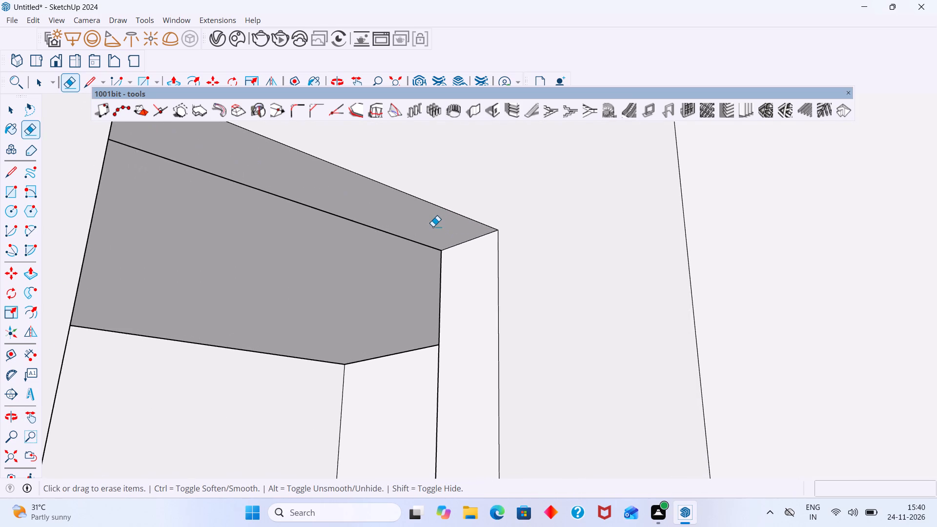
# Erase the line crossing the floor at the doorway threshold.
pyautogui.scroll(-14, 433, 230)
pyautogui.moveTo(465, 284); pyautogui.dragTo(438, 378, button='middle')
pyautogui.scroll(1, 433, 377)
pyautogui.moveTo(433, 377); pyautogui.dragTo(450, 456, button='middle')
pyautogui.moveTo(453, 440); pyautogui.dragTo(431, 408, button='middle')
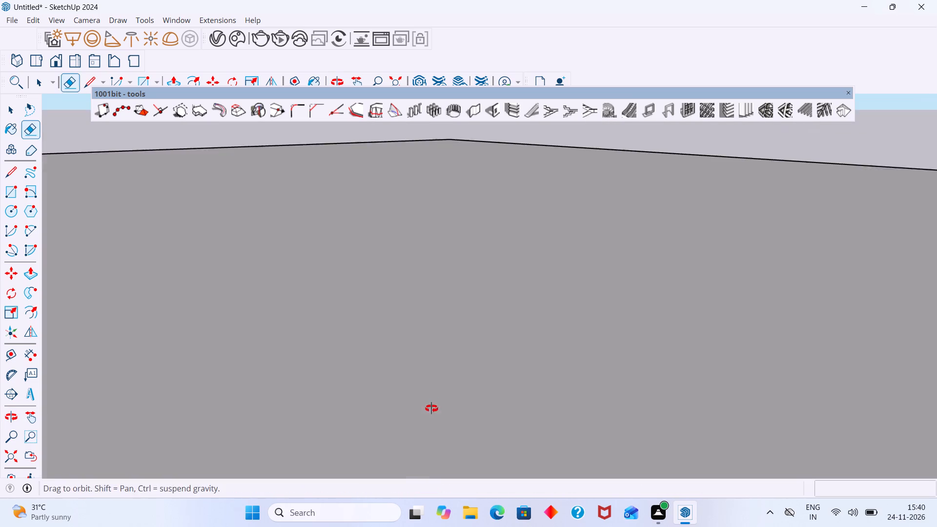
pyautogui.moveTo(431, 408); pyautogui.dragTo(427, 403, button='middle')
pyautogui.click(8, 456)
pyautogui.scroll(1, 403, 453)
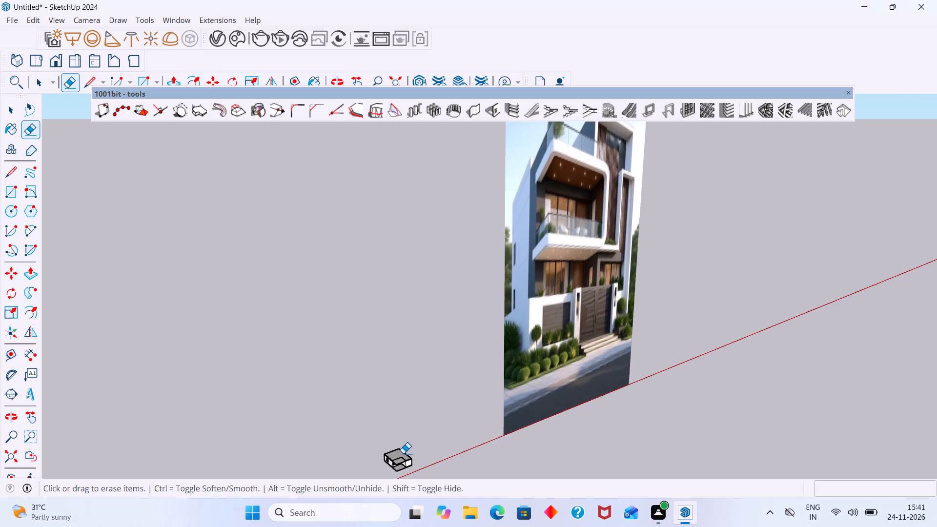
pyautogui.keyDown('shift'); pyautogui.moveTo(402, 456); pyautogui.dragTo(458, 360, button='middle'); pyautogui.keyUp('shift')
pyautogui.scroll(20, 453, 376)
pyautogui.scroll(7, 453, 376)
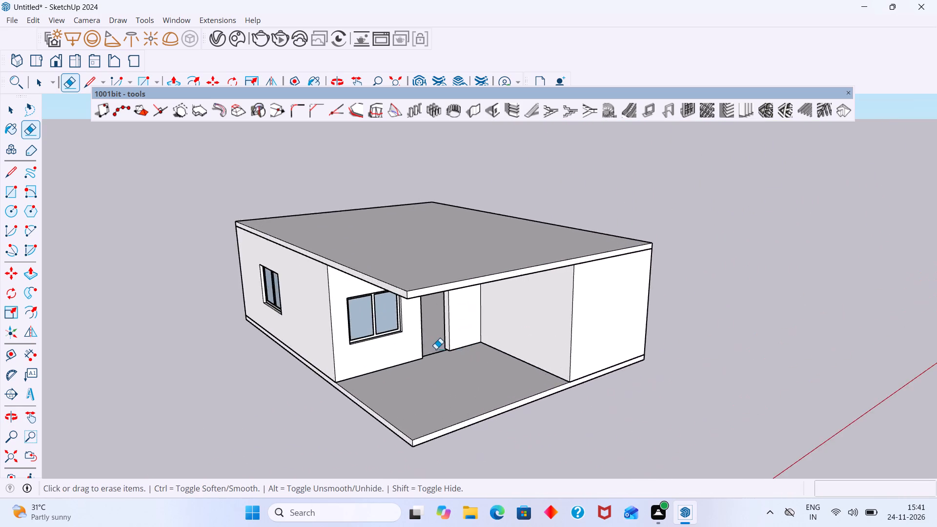
pyautogui.scroll(19, 436, 349)
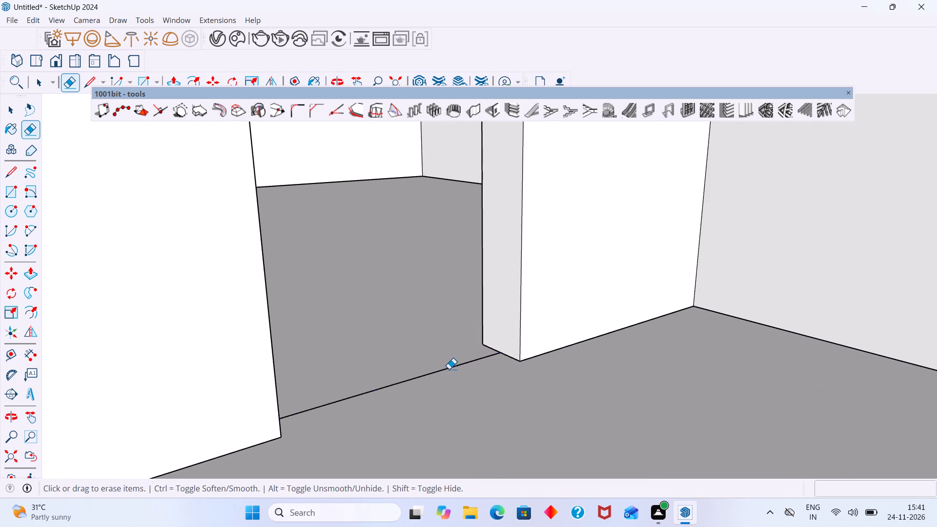
pyautogui.click(449, 369)
pyautogui.scroll(-7, 449, 367)
pyautogui.press('space')
# Review the cleared doorway and the ground floor's recessed front from several angles.
pyautogui.scroll(-14, 454, 368)
pyautogui.moveTo(490, 395); pyautogui.dragTo(437, 402, button='middle')
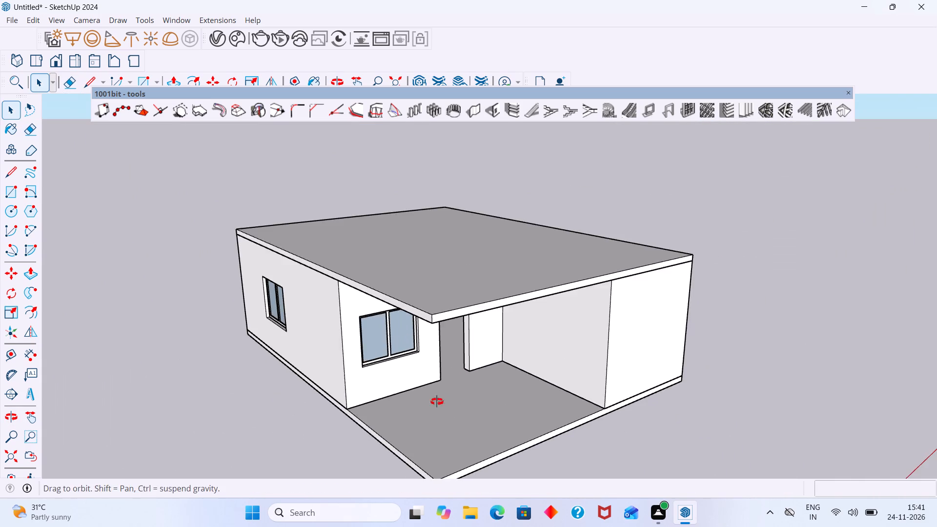
pyautogui.moveTo(437, 402); pyautogui.dragTo(407, 400, button='middle')
pyautogui.scroll(-5, 414, 394)
pyautogui.moveTo(432, 387); pyautogui.dragTo(422, 358, button='middle')
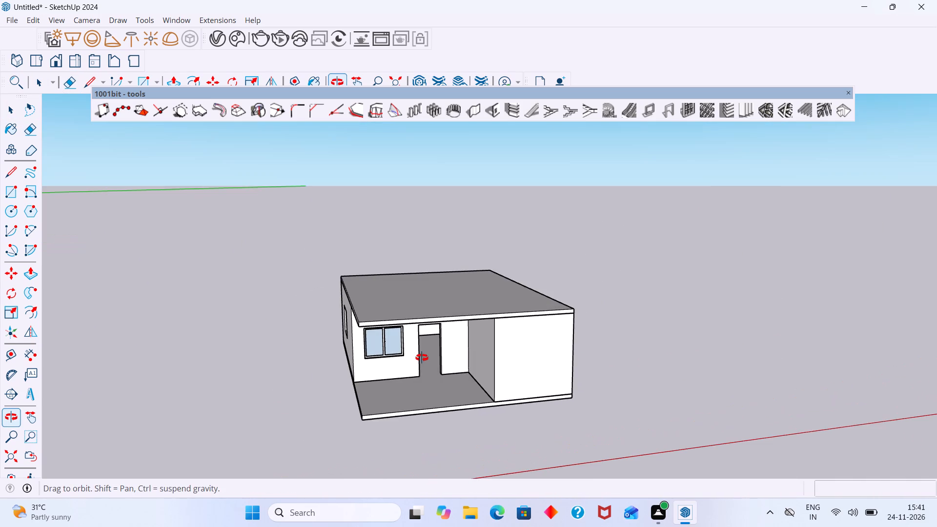
pyautogui.moveTo(422, 358); pyautogui.dragTo(410, 357, button='middle')
pyautogui.scroll(1, 410, 357)
pyautogui.scroll(2, 462, 323)
pyautogui.scroll(-6, 459, 318)
pyautogui.moveTo(441, 320); pyautogui.dragTo(455, 302, button='middle')
pyautogui.scroll(3, 432, 318)
pyautogui.moveTo(429, 343); pyautogui.dragTo(472, 341, button='middle')
# Examine the ground-floor windows, entrance and gate in the reference elevation image beside the model.
pyautogui.scroll(-6, 507, 337)
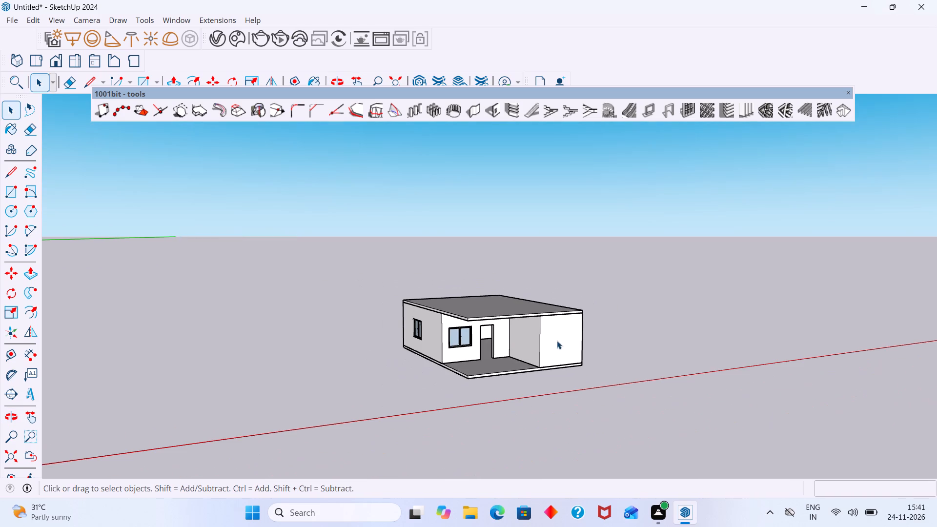
pyautogui.scroll(-11, 663, 324)
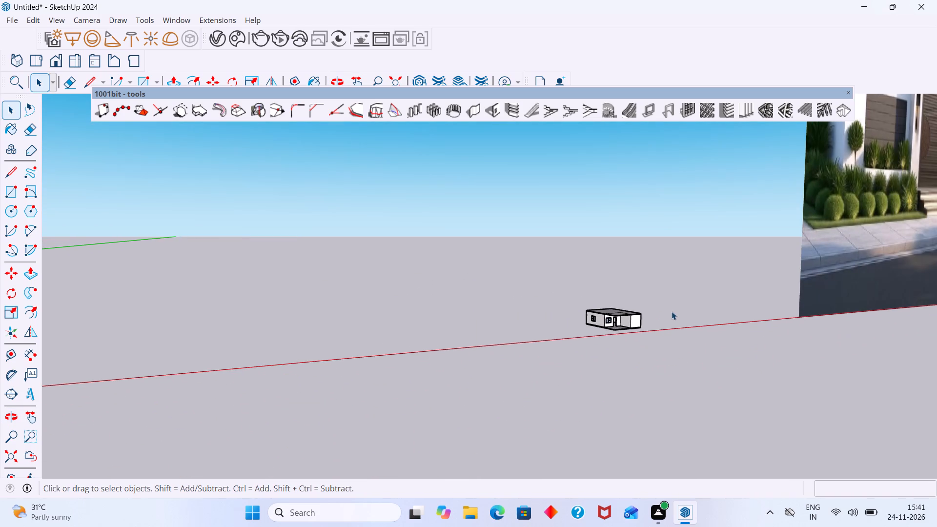
pyautogui.keyDown('shift'); pyautogui.moveTo(664, 311); pyautogui.dragTo(445, 337, button='middle'); pyautogui.keyUp('shift')
pyautogui.scroll(-6, 491, 328)
pyautogui.moveTo(527, 309); pyautogui.dragTo(380, 355, button='middle')
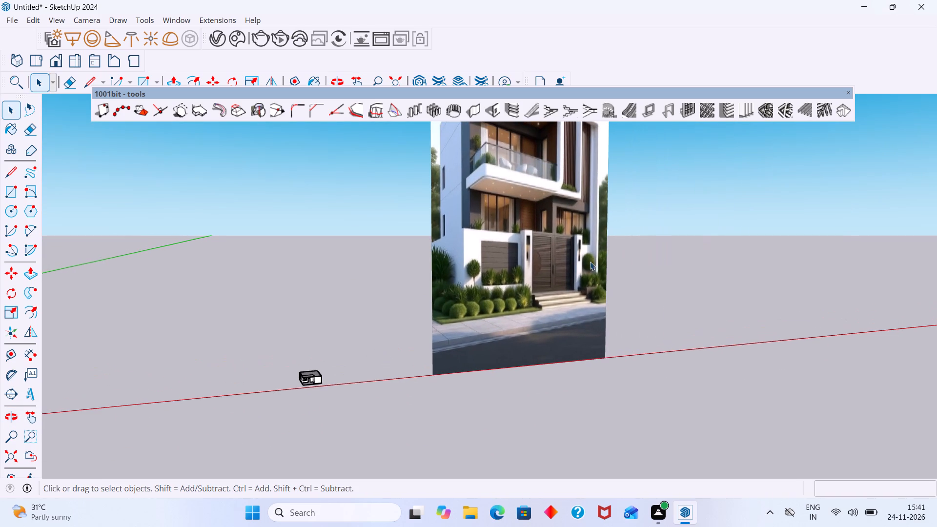
pyautogui.moveTo(584, 264); pyautogui.dragTo(593, 315, button='middle')
pyautogui.scroll(5, 578, 266)
pyautogui.middleClick(574, 266)
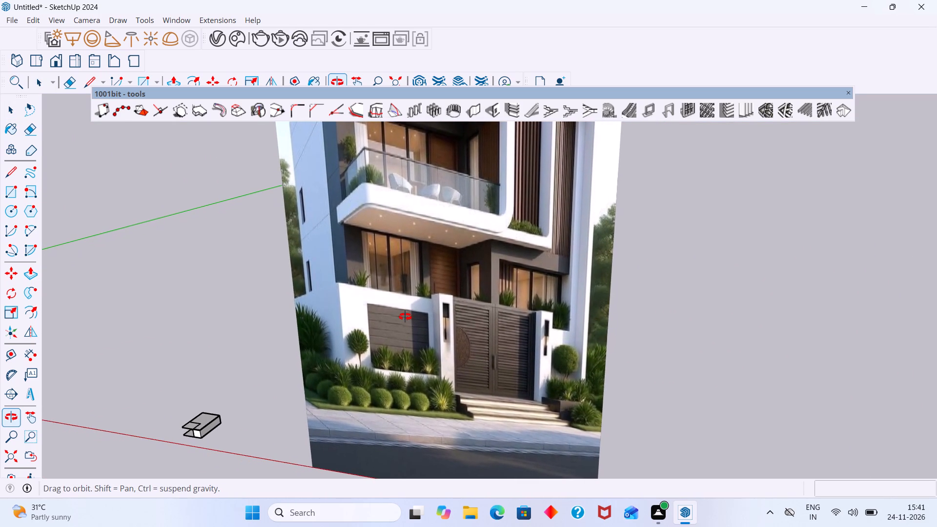
# Hide the V-Ray for SketchUp, V-Ray Lights and Views toolbars.
pyautogui.keyDown('shift'); pyautogui.moveTo(410, 317); pyautogui.dragTo(642, 278, button='middle'); pyautogui.keyUp('shift')
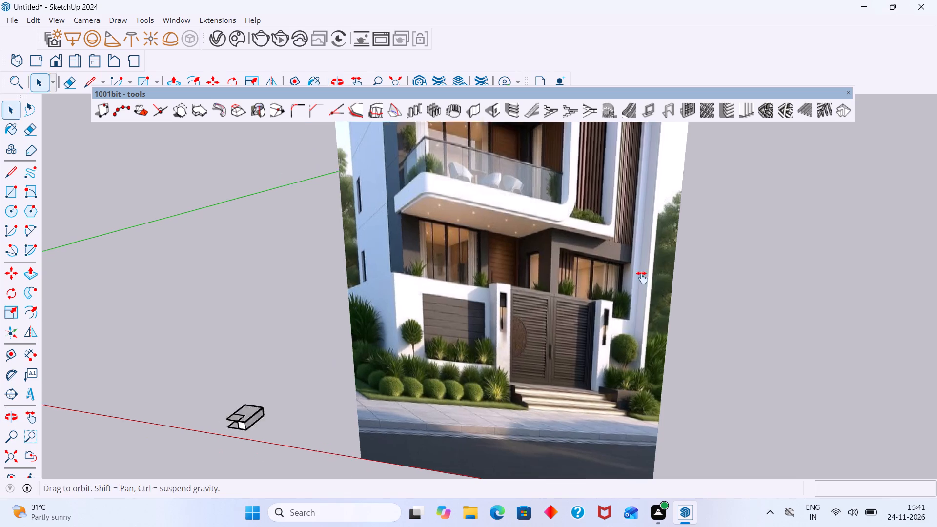
pyautogui.keyDown('shift'); pyautogui.moveTo(642, 278); pyautogui.dragTo(686, 264, button='middle'); pyautogui.keyUp('shift')
pyautogui.keyDown('shift'); pyautogui.moveTo(445, 373); pyautogui.dragTo(579, 327, button='middle'); pyautogui.keyUp('shift')
pyautogui.moveTo(483, 371); pyautogui.dragTo(571, 336, button='middle')
pyautogui.scroll(12, 565, 336)
pyautogui.moveTo(526, 333); pyautogui.dragTo(520, 306, button='middle')
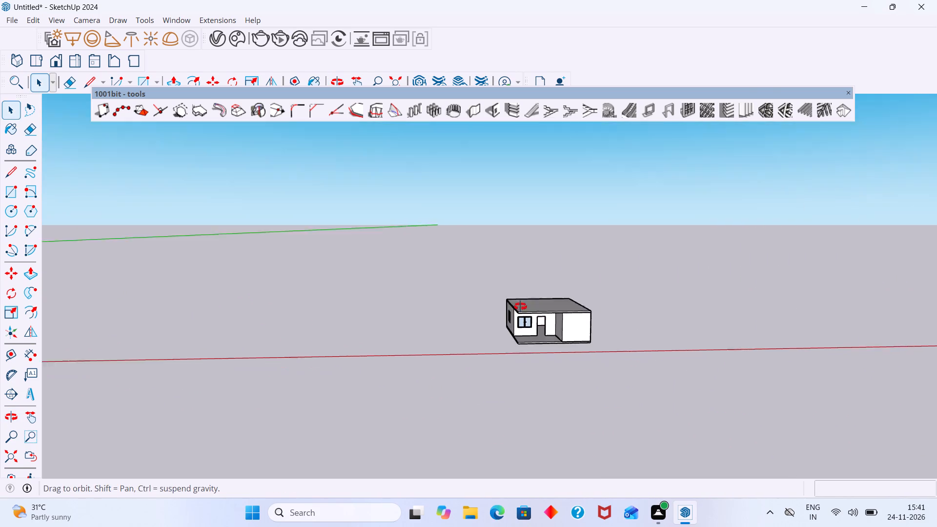
pyautogui.moveTo(520, 306); pyautogui.dragTo(518, 298, button='middle')
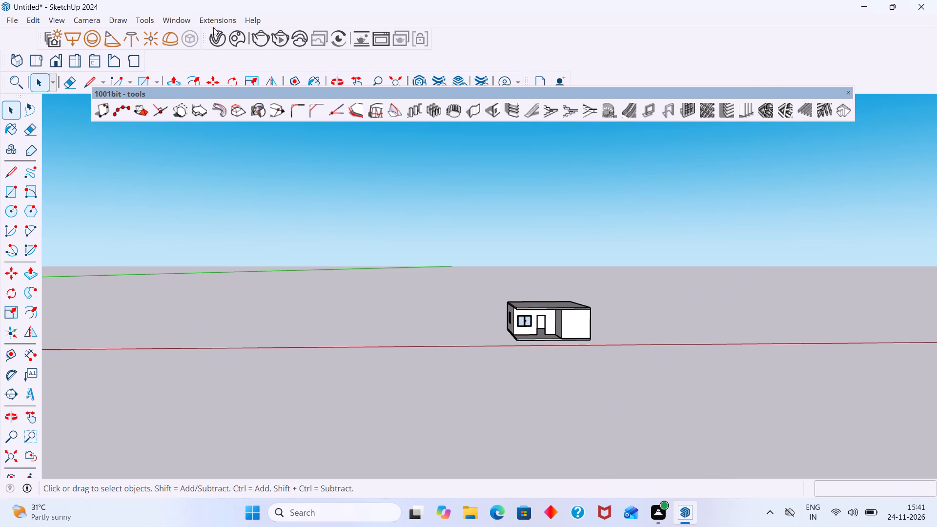
pyautogui.rightClick(683, 38)
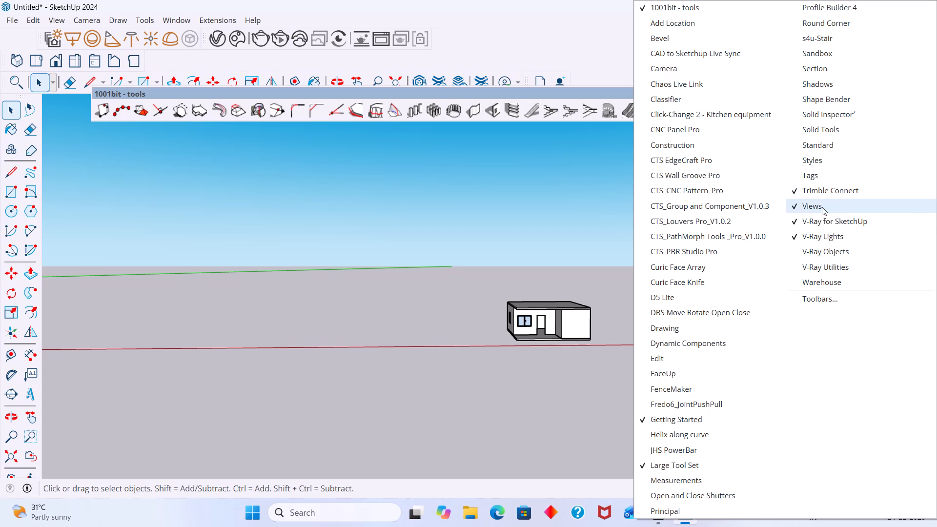
pyautogui.click(826, 223)
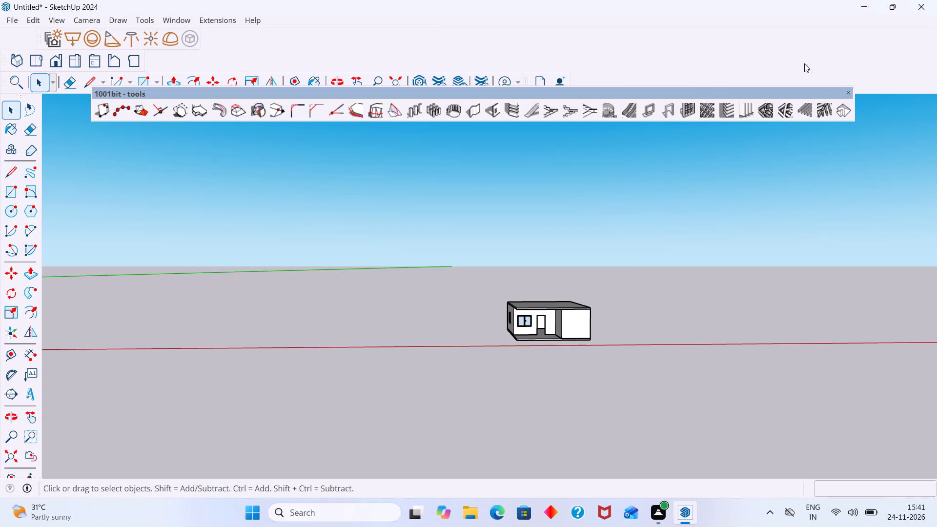
pyautogui.rightClick(802, 48)
pyautogui.click(808, 235)
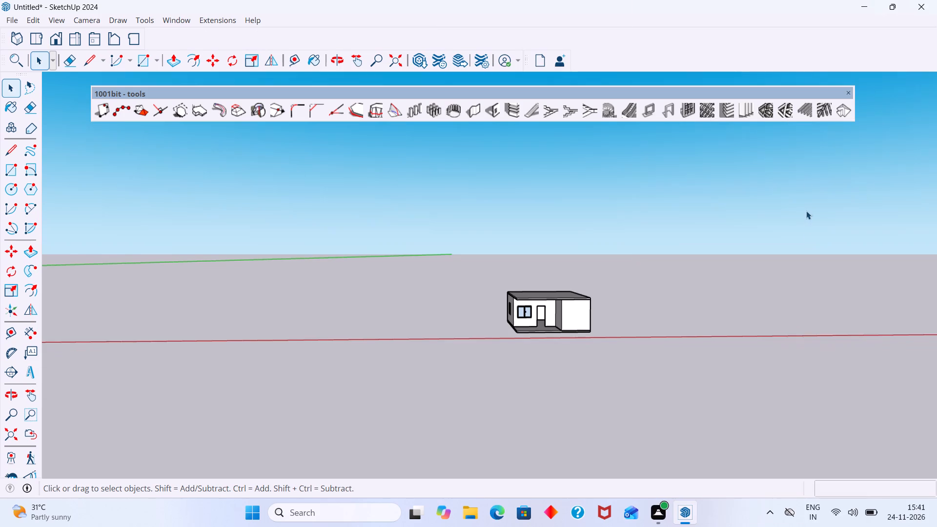
pyautogui.rightClick(773, 42)
pyautogui.click(810, 206)
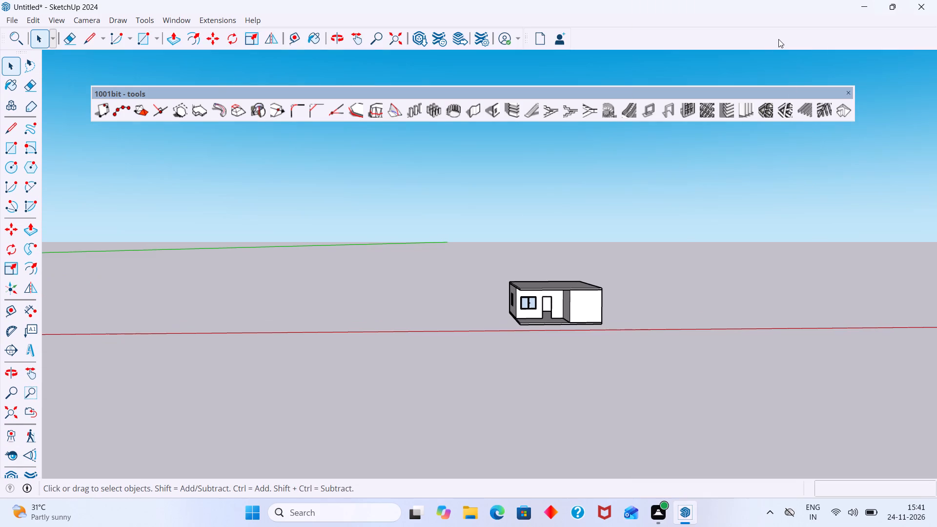
pyautogui.rightClick(778, 38)
pyautogui.click(609, 64)
# Dock the floating 1001bit tools toolbar in its own row beneath the main toolbar.
pyautogui.moveTo(672, 91); pyautogui.dragTo(798, 14)
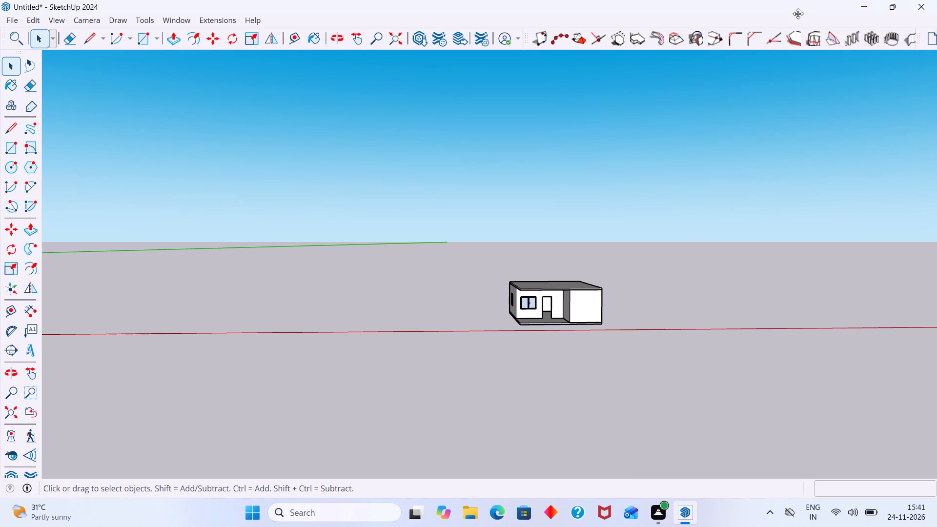
pyautogui.moveTo(798, 14); pyautogui.dragTo(766, 33)
# Open 3D Warehouse and start a content search.
pyautogui.scroll(5, 526, 330)
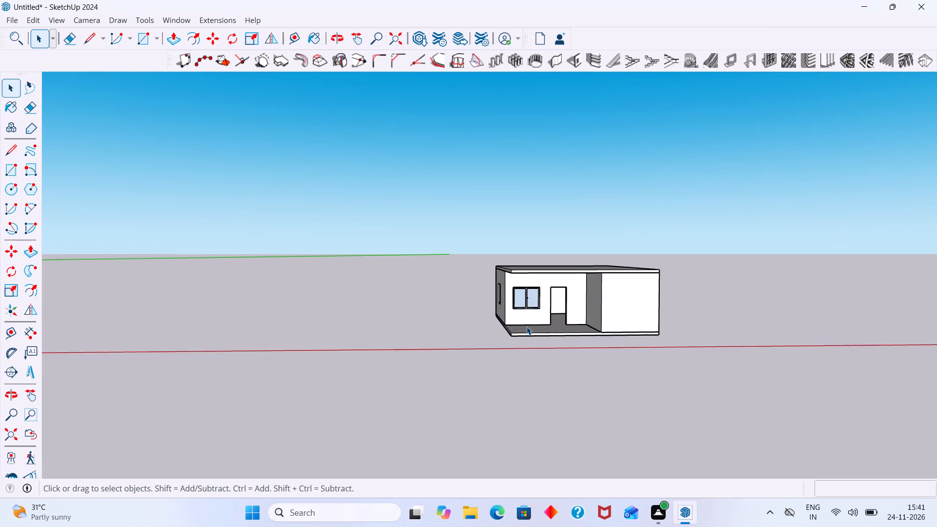
pyautogui.scroll(4, 527, 326)
pyautogui.click(183, 21)
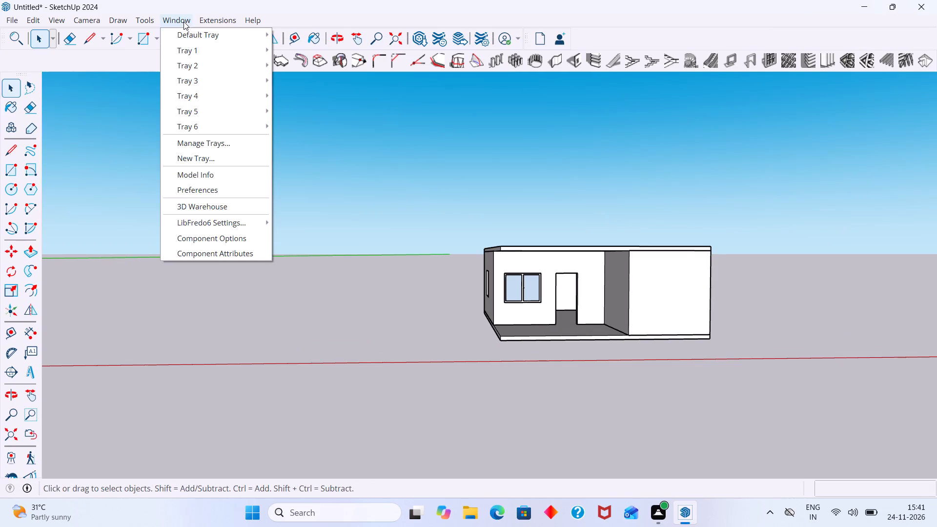
pyautogui.click(199, 207)
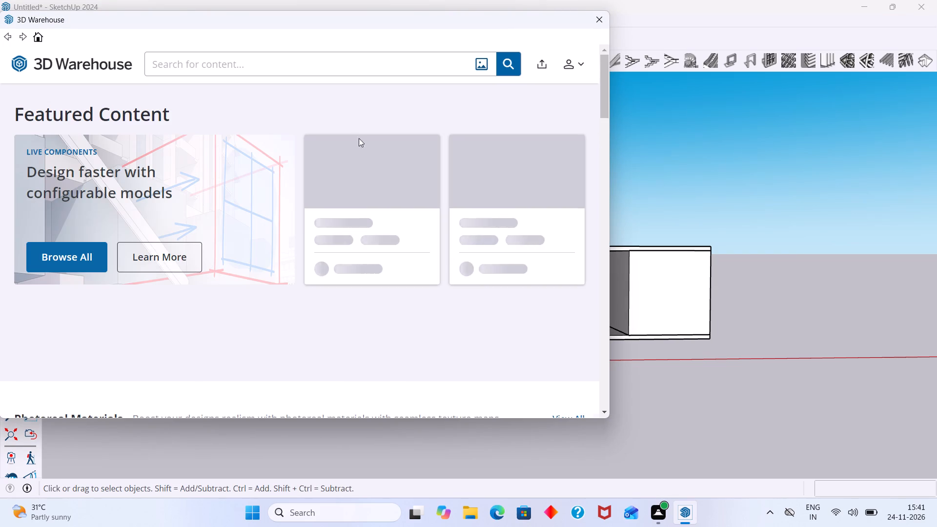
pyautogui.click(318, 67)
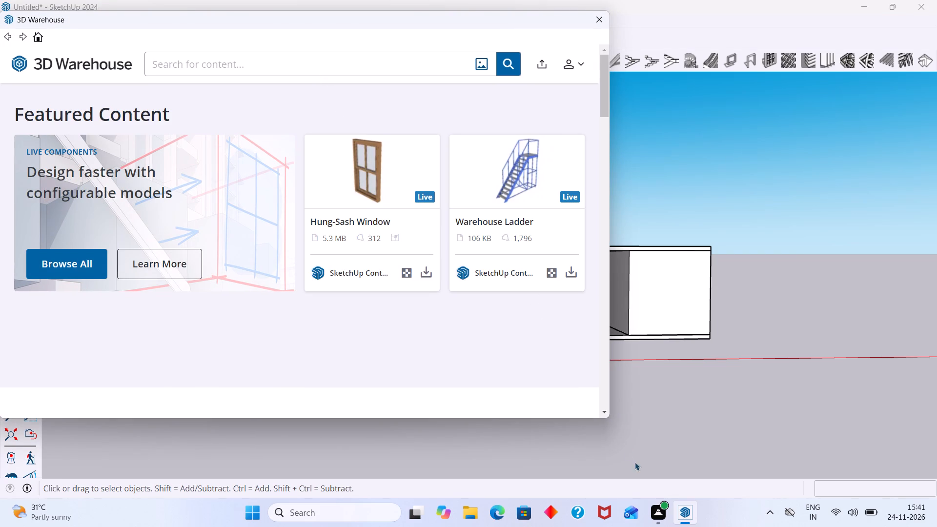
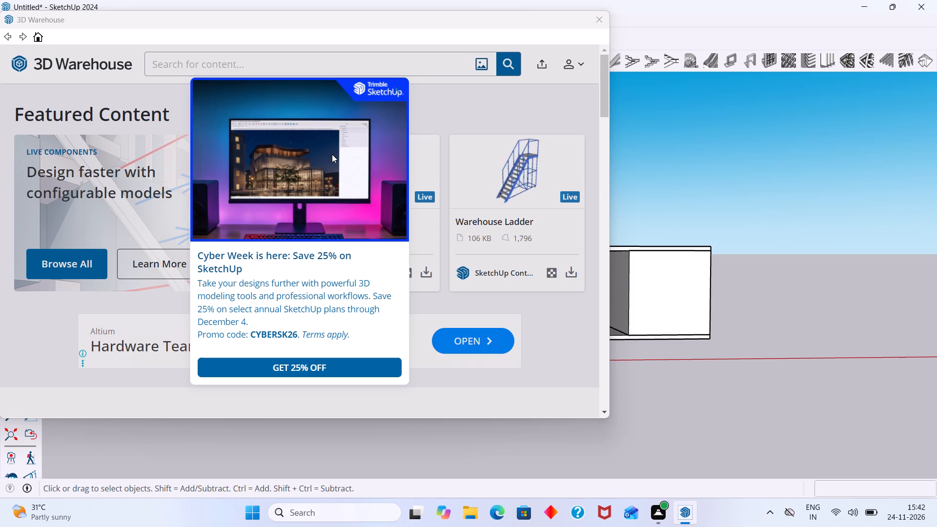
# Dismiss the Cyber Week promotion and search 3D Warehouse for "door".
pyautogui.click(365, 62)
pyautogui.click(346, 73)
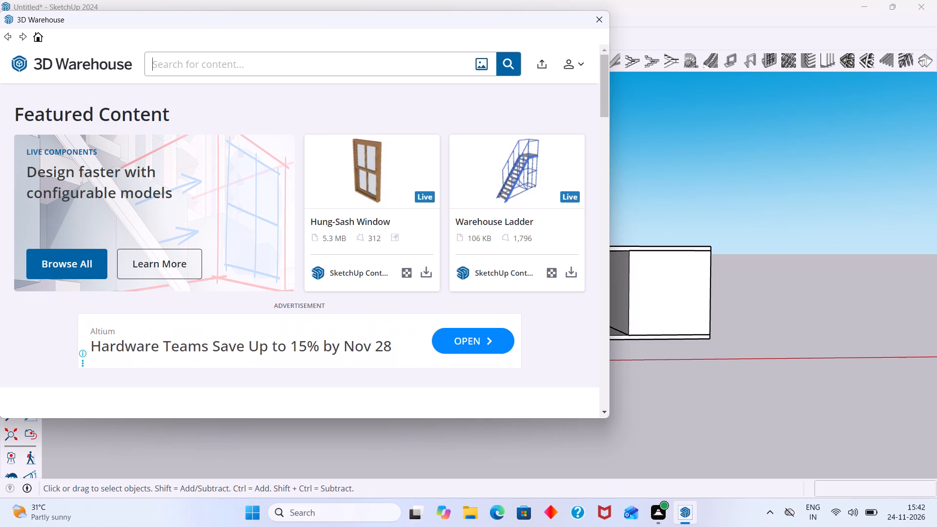
pyautogui.write('doo')
pyautogui.press('r')
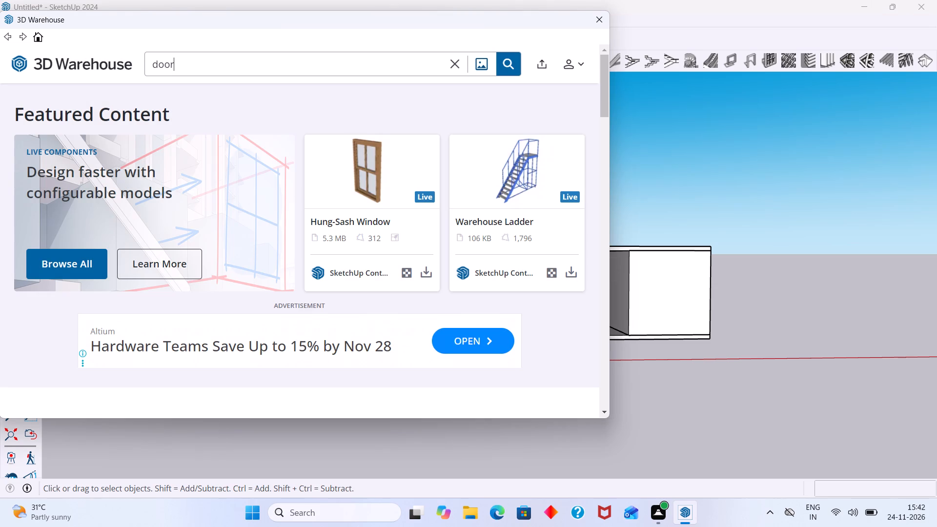
pyautogui.press('Return')
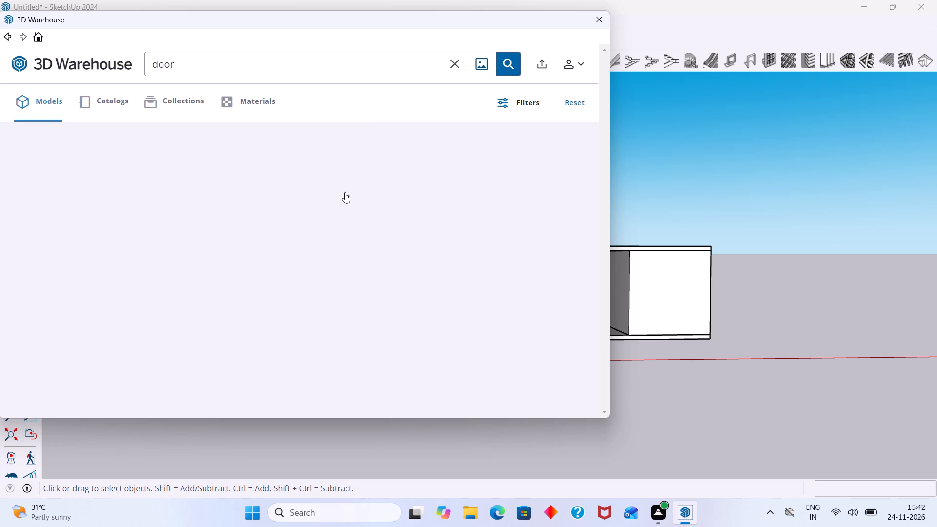
# Load the "wood door" model directly into the SketchUp model and place it on the open floor in front of the window wall.
pyautogui.scroll(-3, 325, 215)
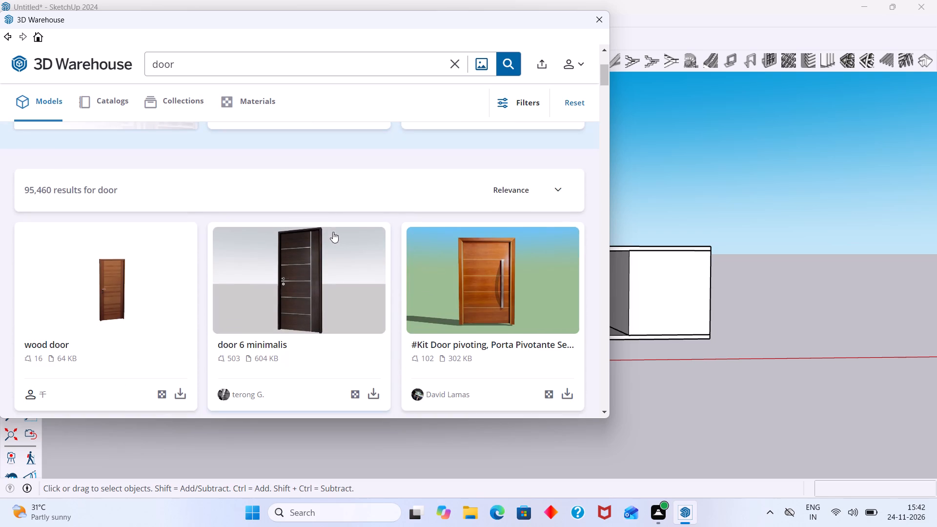
pyautogui.scroll(-1, 333, 232)
pyautogui.scroll(-1, 186, 331)
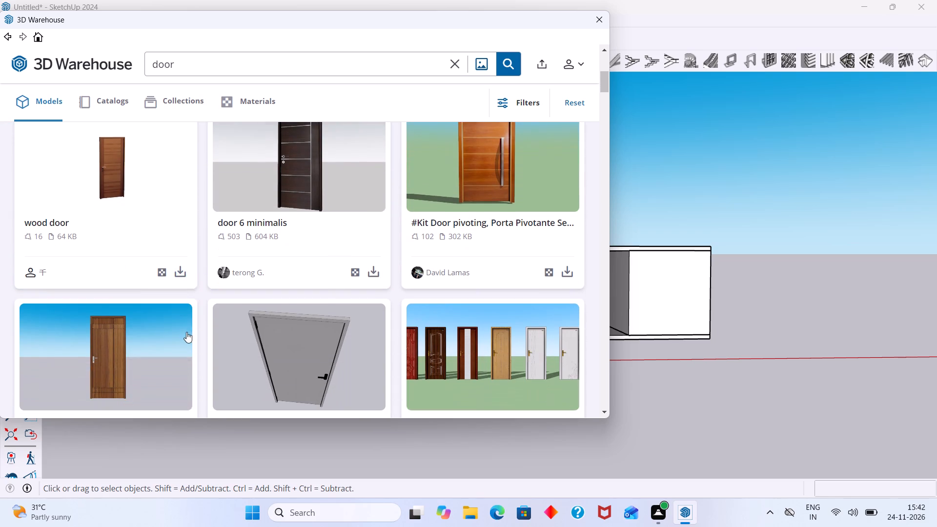
pyautogui.scroll(-1, 186, 338)
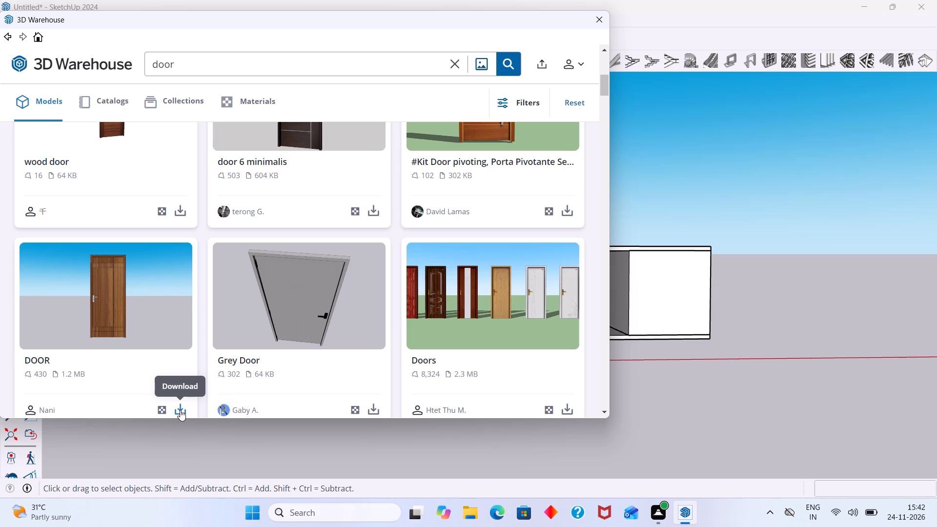
pyautogui.click(180, 207)
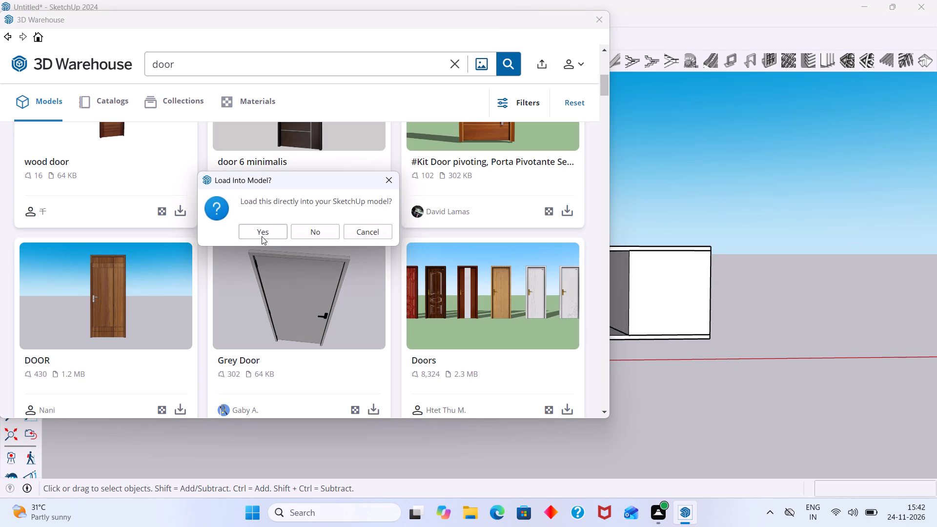
pyautogui.click(262, 236)
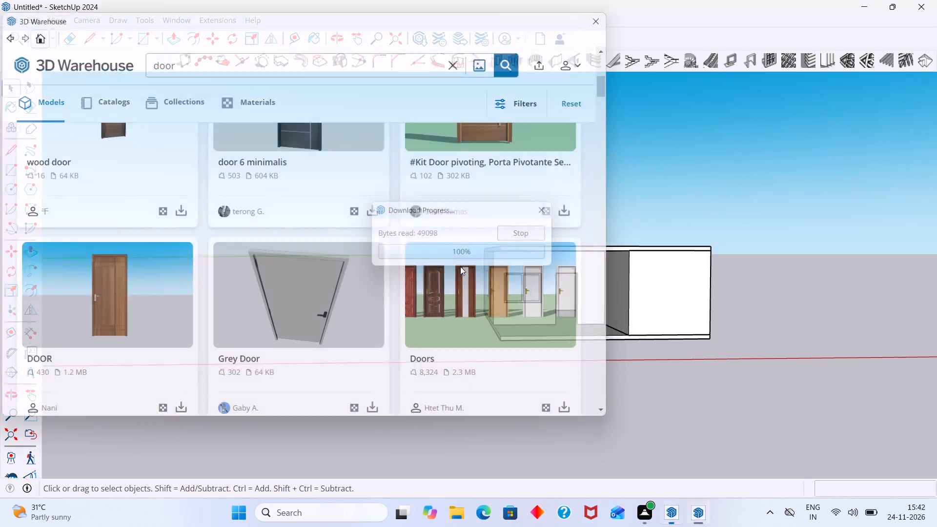
pyautogui.scroll(6, 564, 327)
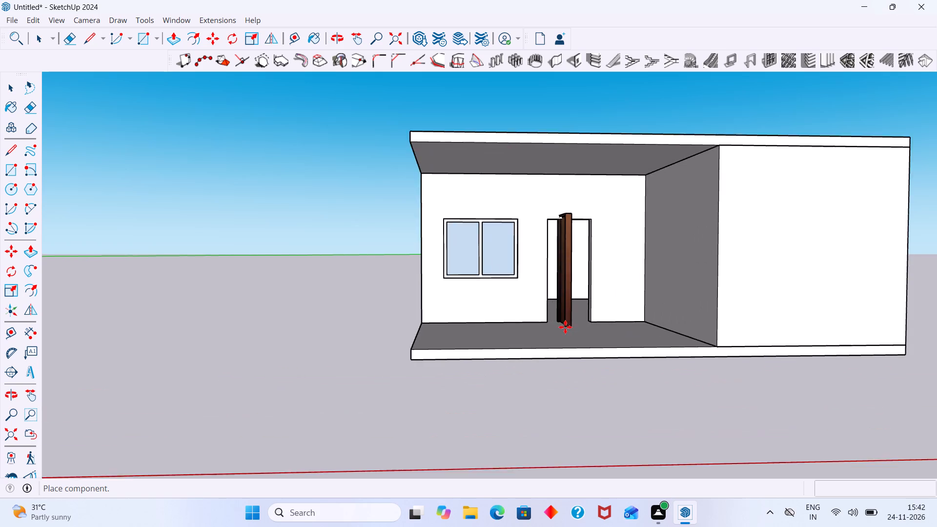
pyautogui.scroll(6, 565, 327)
pyautogui.moveTo(525, 339); pyautogui.dragTo(515, 344, button='middle')
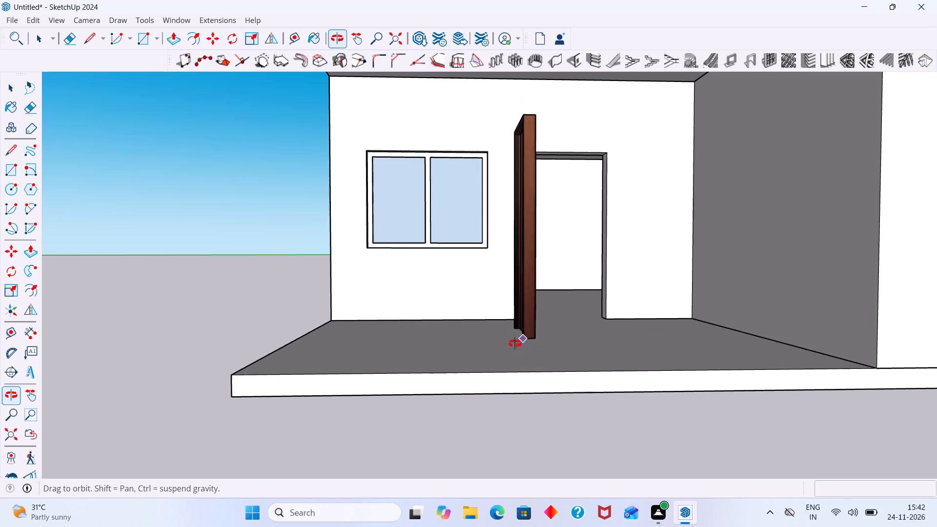
pyautogui.moveTo(515, 344); pyautogui.dragTo(381, 365, button='middle')
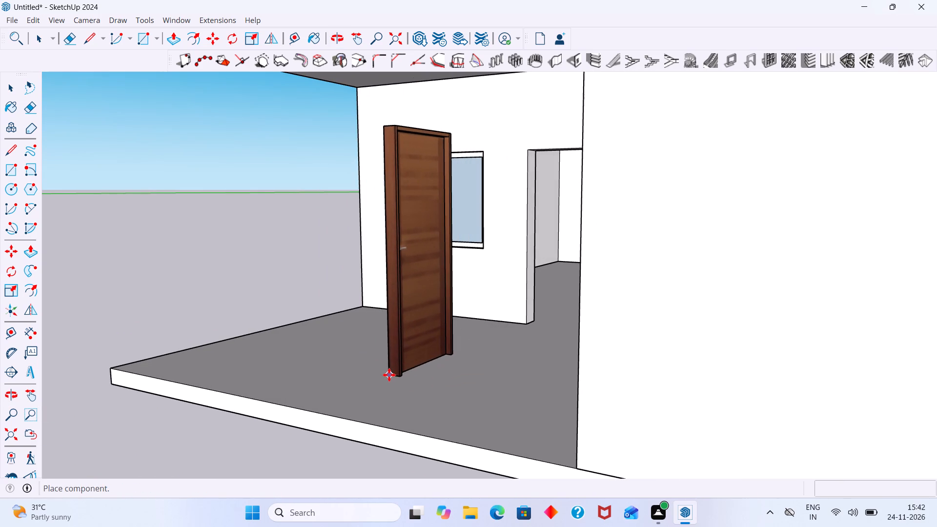
pyautogui.click(389, 375)
pyautogui.press('space')
# Rotate the wood door 90 degrees about its bottom corner so it runs parallel to the doorway wall.
pyautogui.moveTo(432, 385); pyautogui.dragTo(458, 381, button='middle')
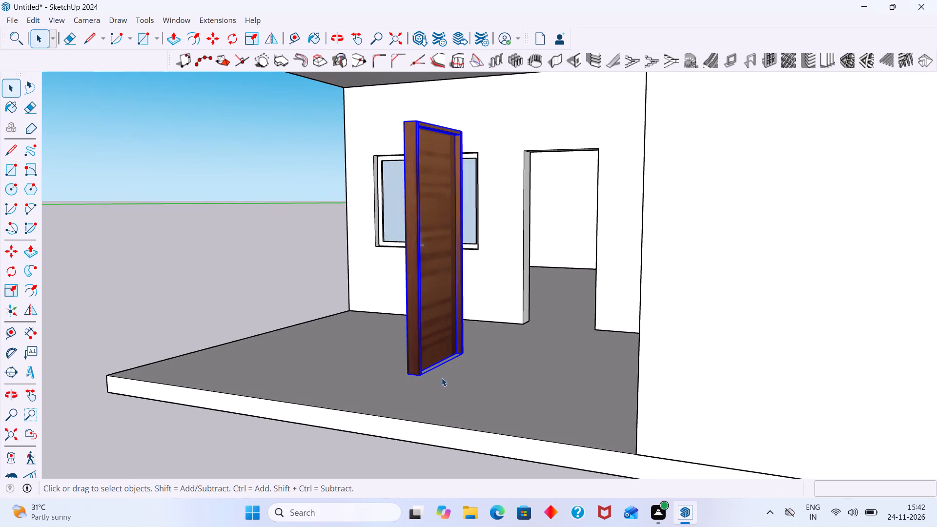
pyautogui.press('q')
pyautogui.scroll(5, 421, 374)
pyautogui.click(422, 378)
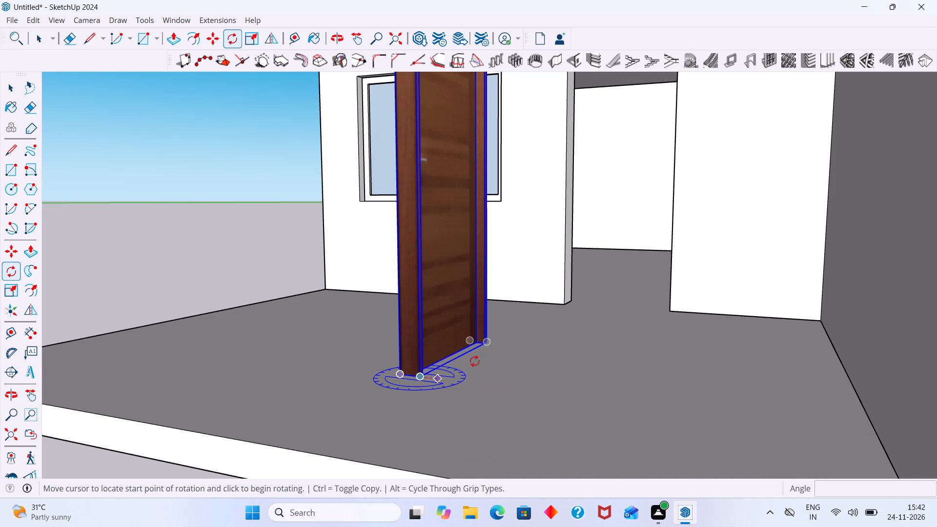
pyautogui.click(489, 340)
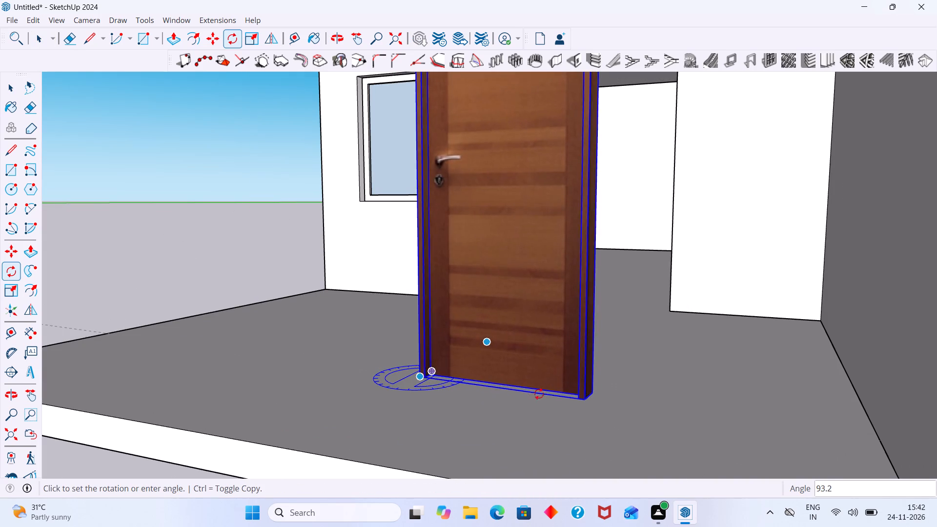
pyautogui.press('9')
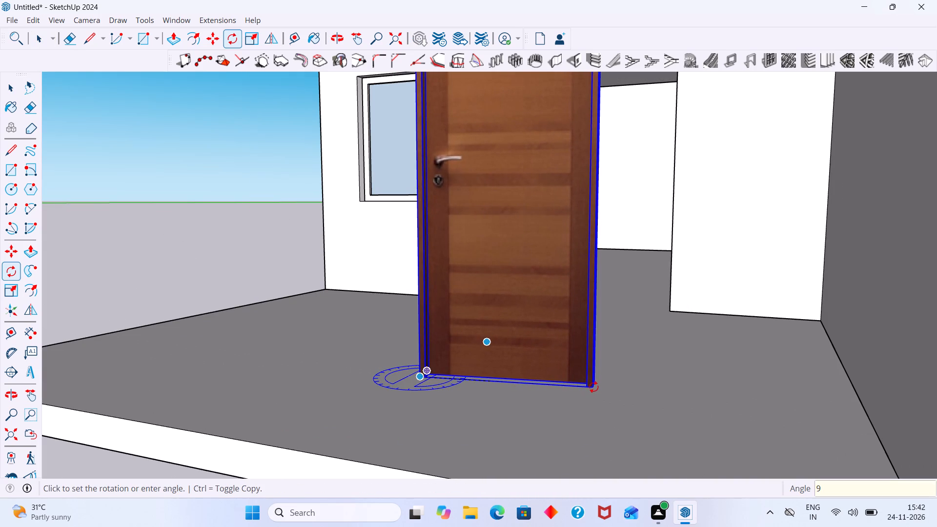
pyautogui.press('0')
pyautogui.press('Return')
pyautogui.press('space')
pyautogui.click(652, 383)
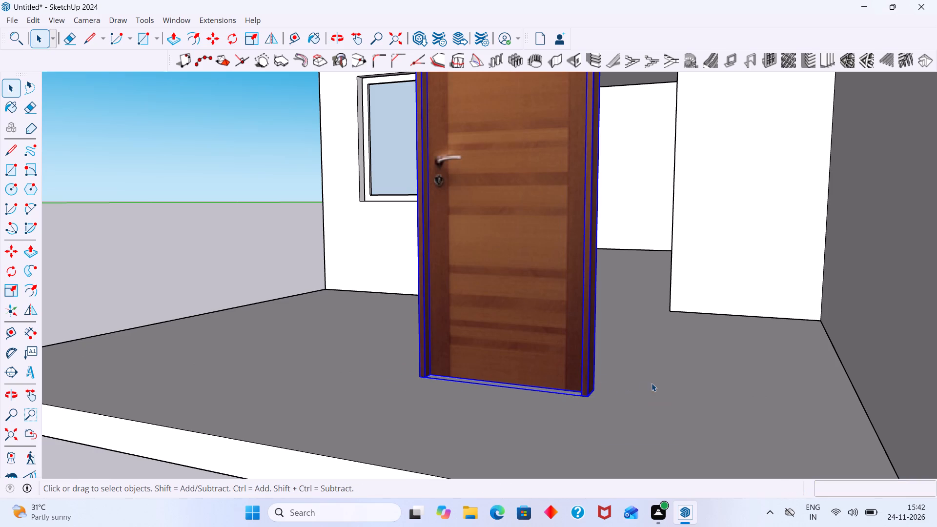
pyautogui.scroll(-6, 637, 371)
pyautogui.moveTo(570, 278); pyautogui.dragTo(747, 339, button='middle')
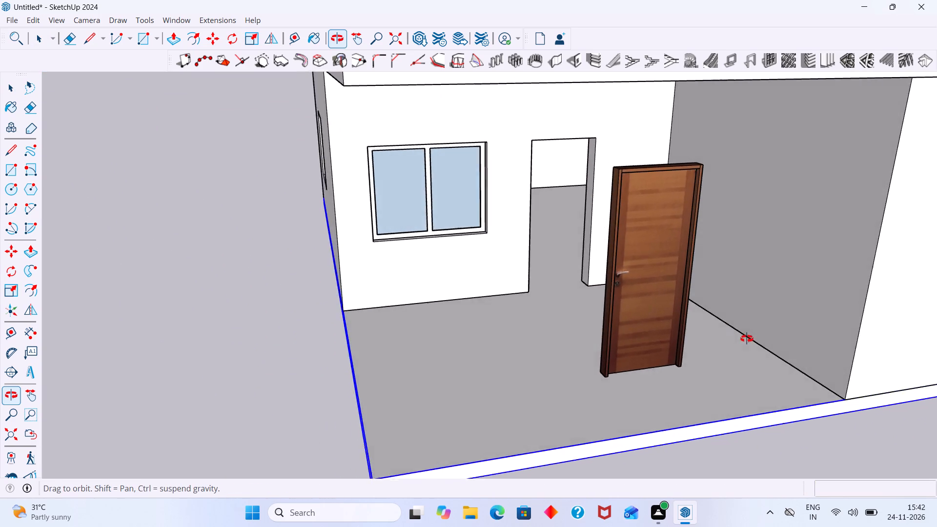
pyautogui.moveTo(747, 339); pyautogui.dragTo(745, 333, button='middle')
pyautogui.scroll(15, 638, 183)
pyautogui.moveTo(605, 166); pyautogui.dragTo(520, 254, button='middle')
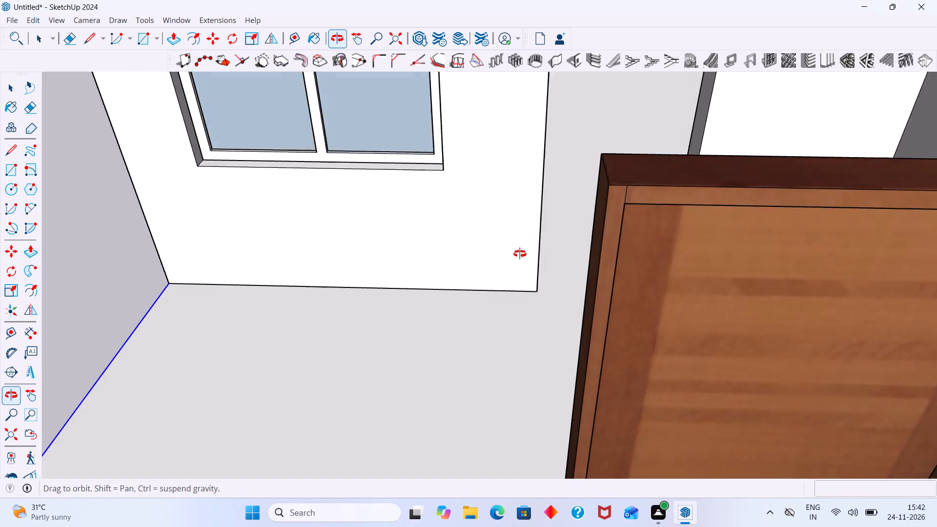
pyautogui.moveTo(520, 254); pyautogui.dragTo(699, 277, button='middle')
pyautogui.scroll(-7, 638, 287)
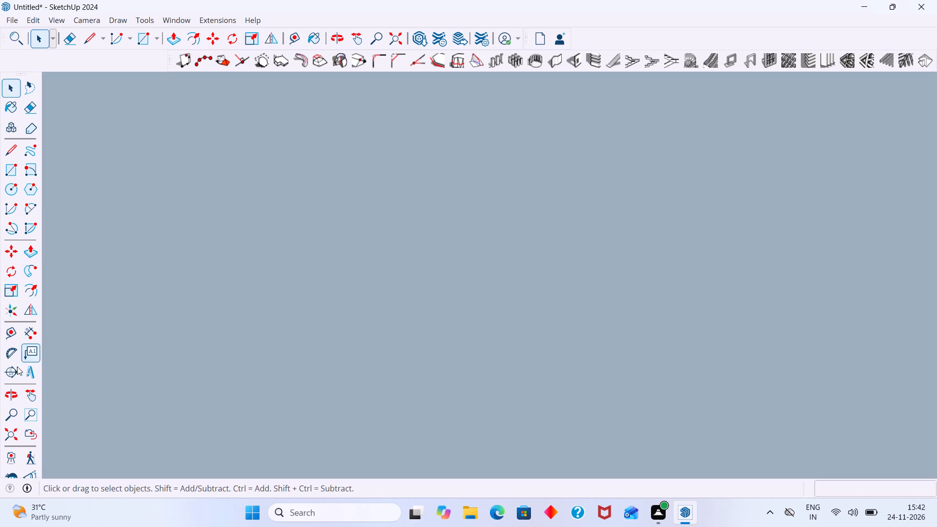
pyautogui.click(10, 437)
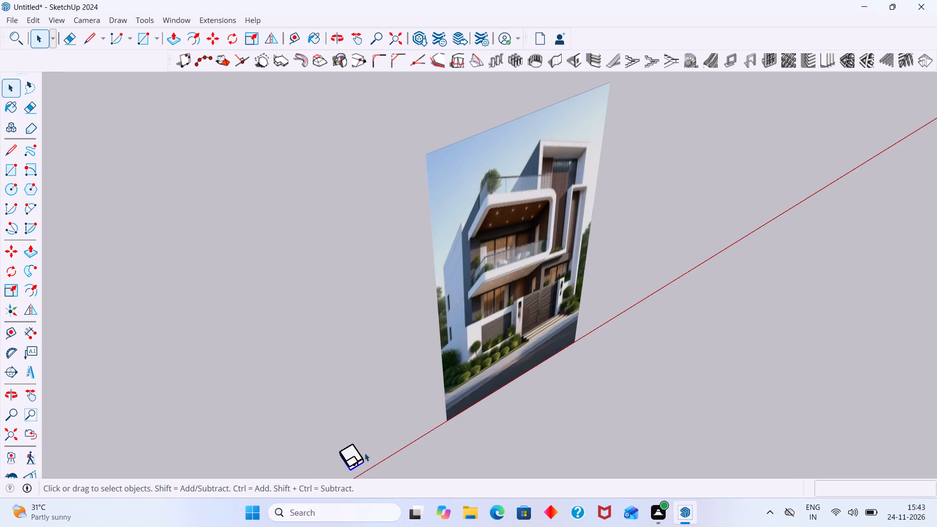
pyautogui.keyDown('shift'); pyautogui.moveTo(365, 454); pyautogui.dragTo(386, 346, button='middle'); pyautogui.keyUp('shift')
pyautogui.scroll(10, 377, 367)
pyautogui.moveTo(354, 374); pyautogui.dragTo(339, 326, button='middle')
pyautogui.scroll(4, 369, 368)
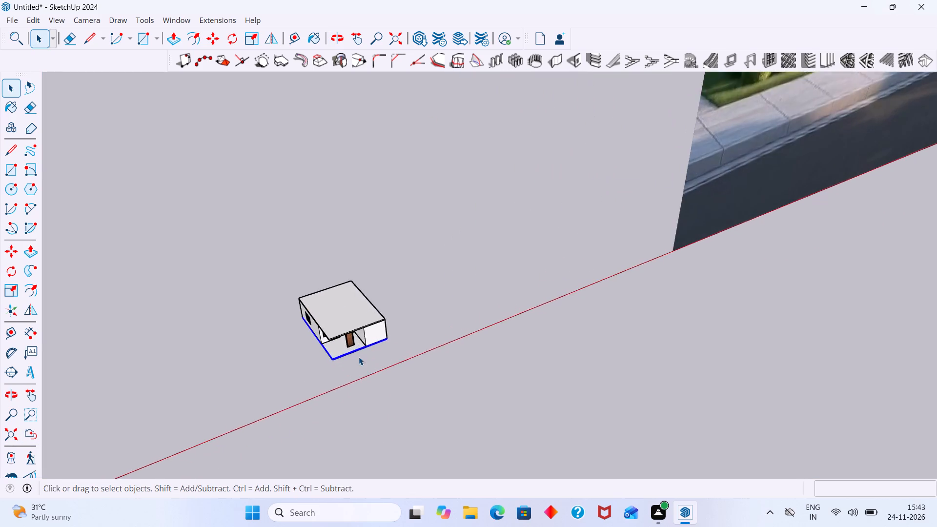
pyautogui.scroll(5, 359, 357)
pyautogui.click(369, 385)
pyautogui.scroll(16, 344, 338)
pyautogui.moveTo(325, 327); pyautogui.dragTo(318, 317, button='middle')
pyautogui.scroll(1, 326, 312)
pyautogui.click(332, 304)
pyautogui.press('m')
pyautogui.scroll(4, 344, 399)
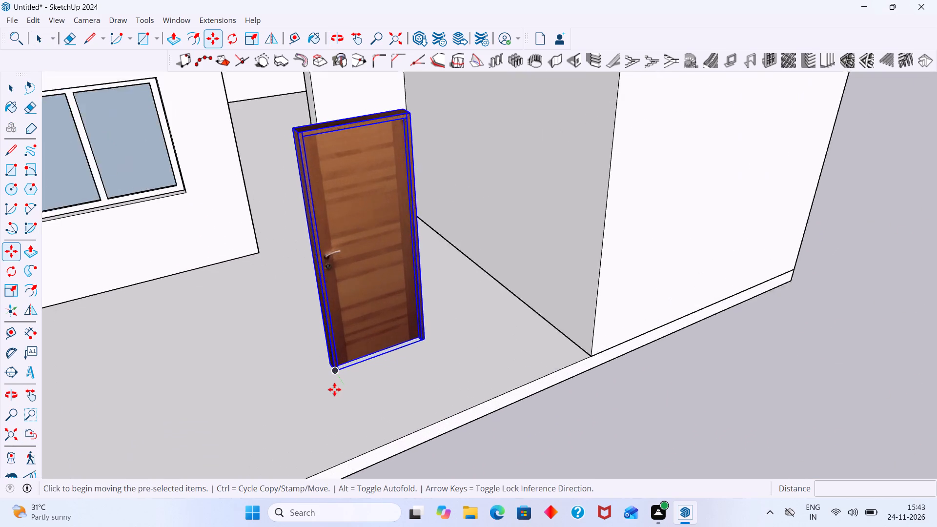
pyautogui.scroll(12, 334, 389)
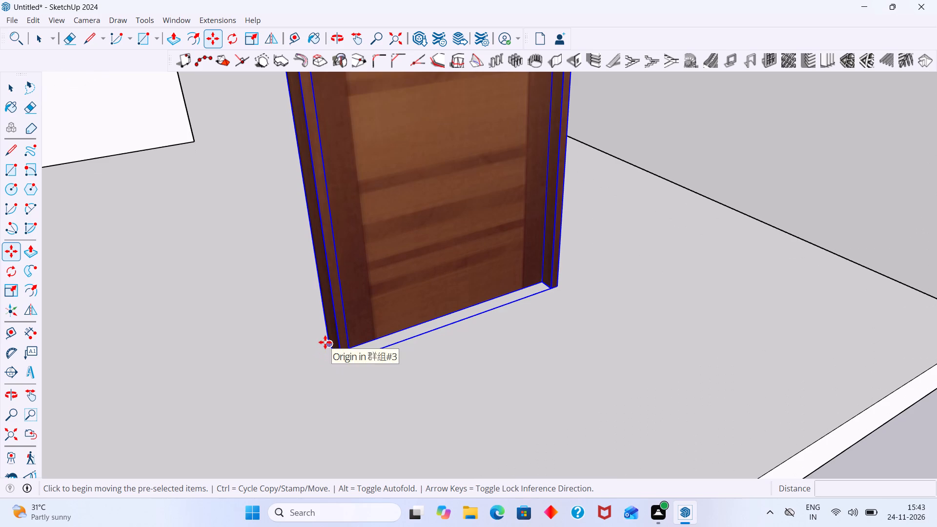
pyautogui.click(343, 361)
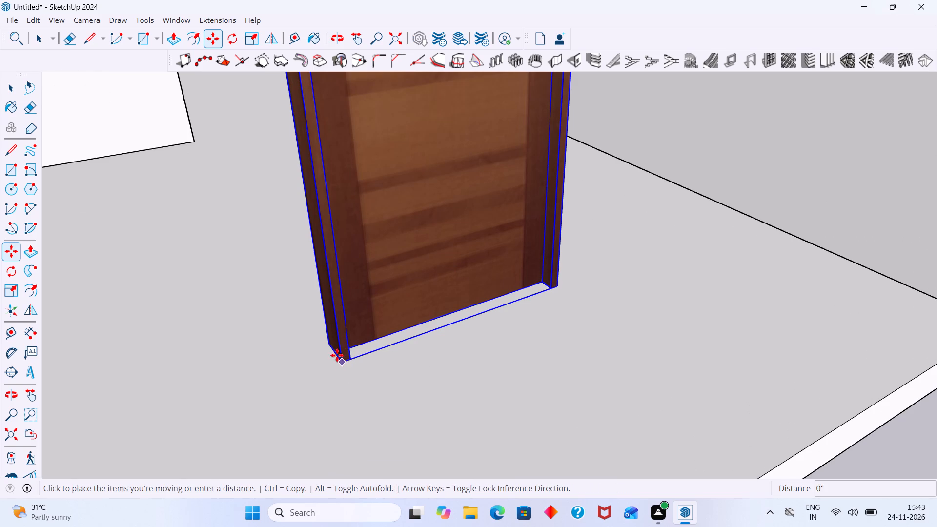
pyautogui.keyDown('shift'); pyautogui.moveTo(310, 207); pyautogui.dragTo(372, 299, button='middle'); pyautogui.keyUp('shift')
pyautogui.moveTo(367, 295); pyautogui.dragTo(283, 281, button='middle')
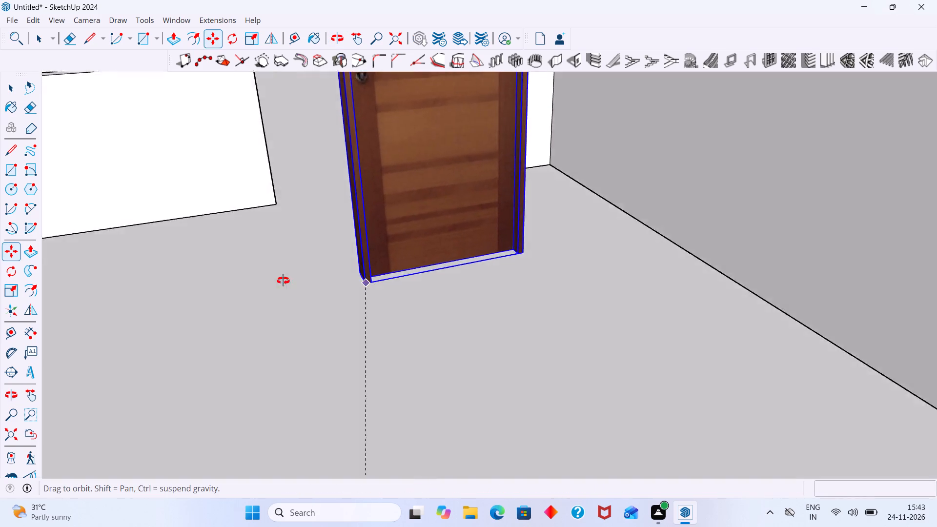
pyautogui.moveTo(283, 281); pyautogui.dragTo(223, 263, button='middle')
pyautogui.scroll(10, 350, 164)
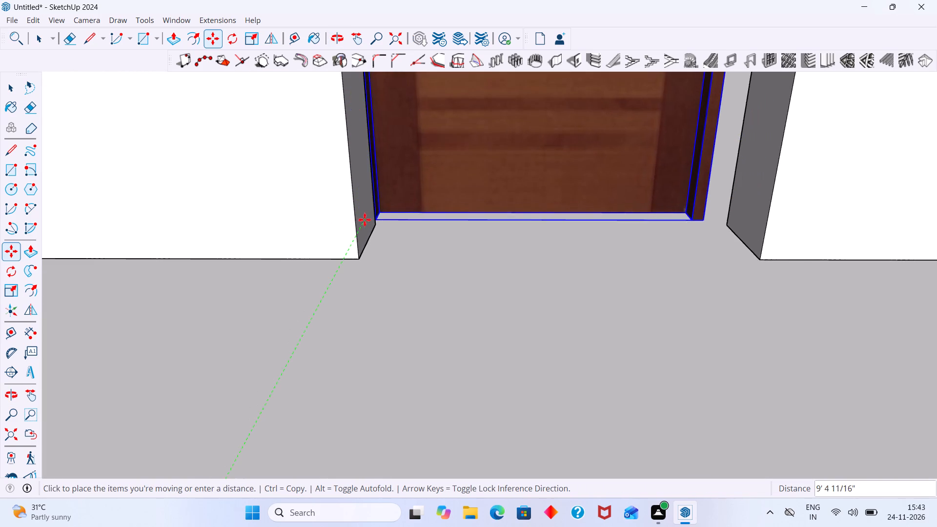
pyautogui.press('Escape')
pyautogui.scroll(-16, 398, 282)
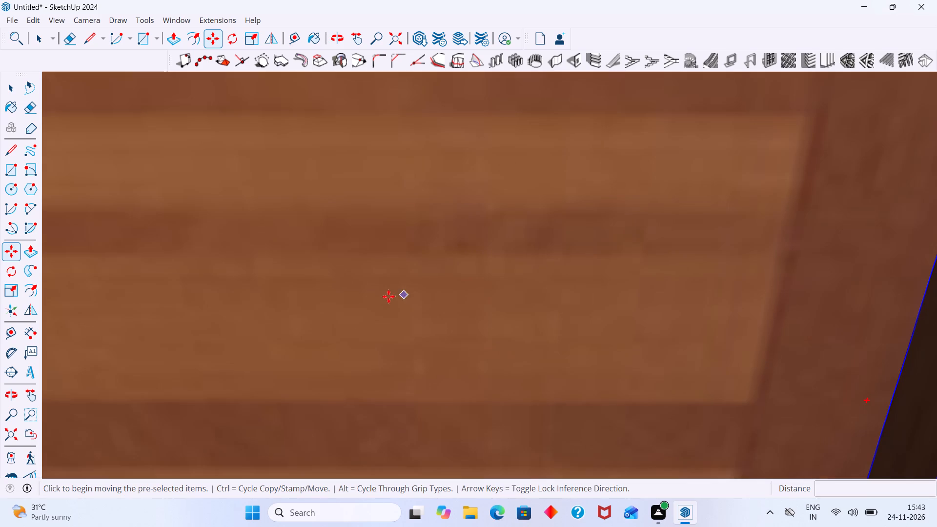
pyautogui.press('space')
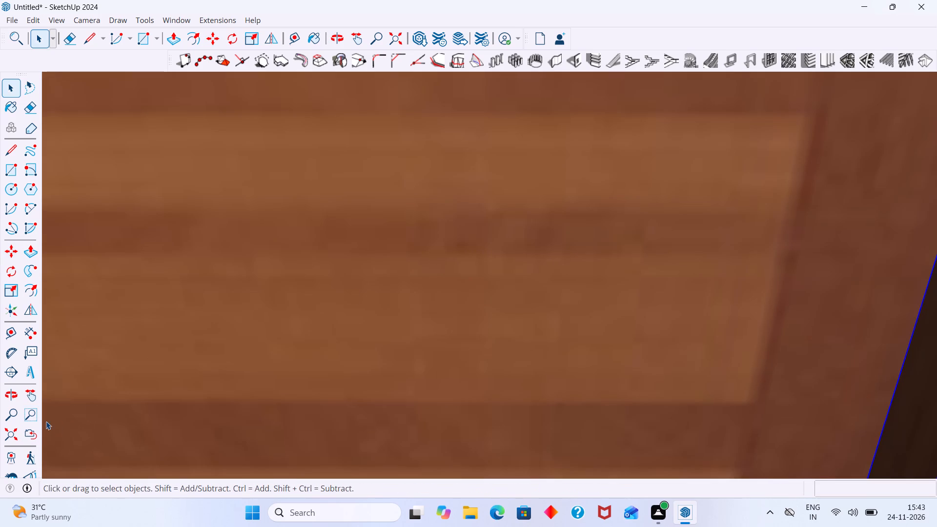
# Move the wood door into the ground-floor doorway, snapping its frame's bottom-side midpoint to the midpoint of the doorway jamb's bottom edge.
pyautogui.click(13, 435)
pyautogui.scroll(-2, 396, 336)
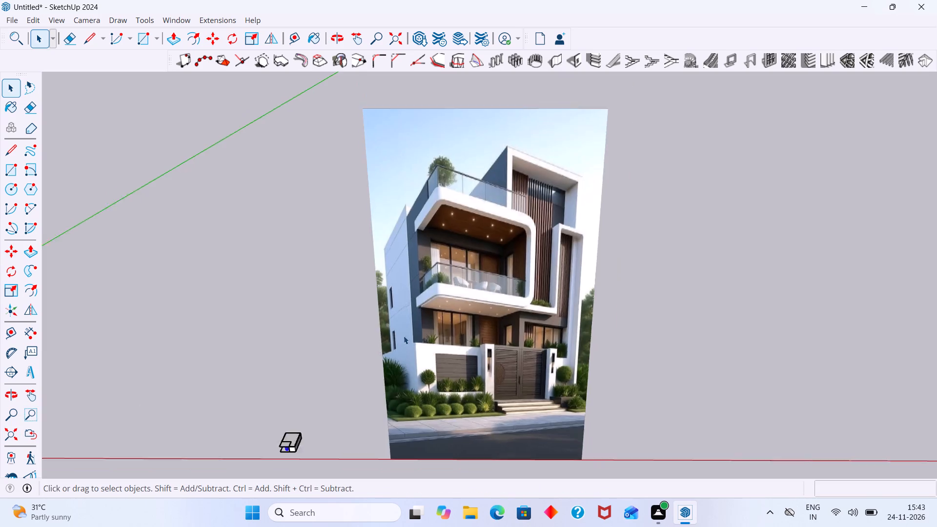
pyautogui.scroll(-3, 404, 336)
pyautogui.scroll(5, 327, 385)
pyautogui.keyDown('shift'); pyautogui.moveTo(346, 399); pyautogui.dragTo(414, 314, button='middle'); pyautogui.keyUp('shift')
pyautogui.click(412, 316)
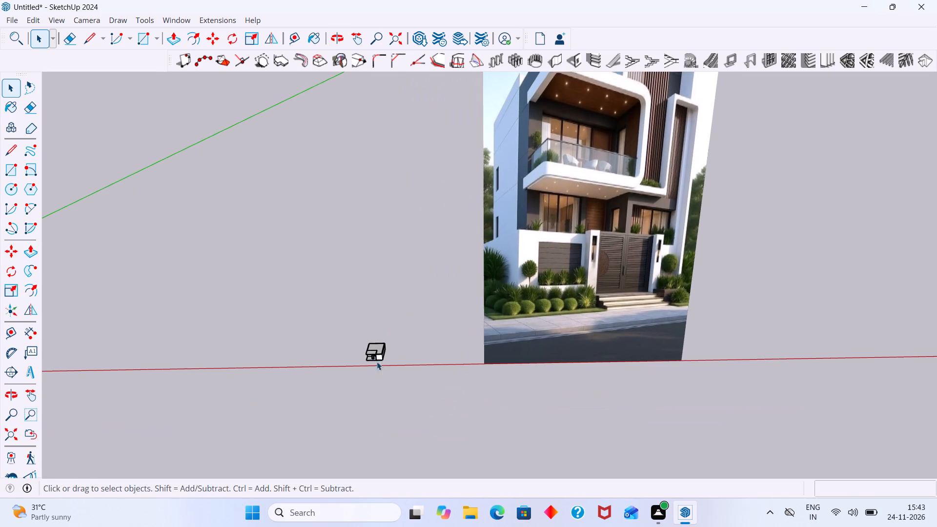
pyautogui.moveTo(377, 371); pyautogui.dragTo(423, 358, button='middle')
pyautogui.scroll(8, 379, 368)
pyautogui.moveTo(369, 354); pyautogui.dragTo(425, 338, button='middle')
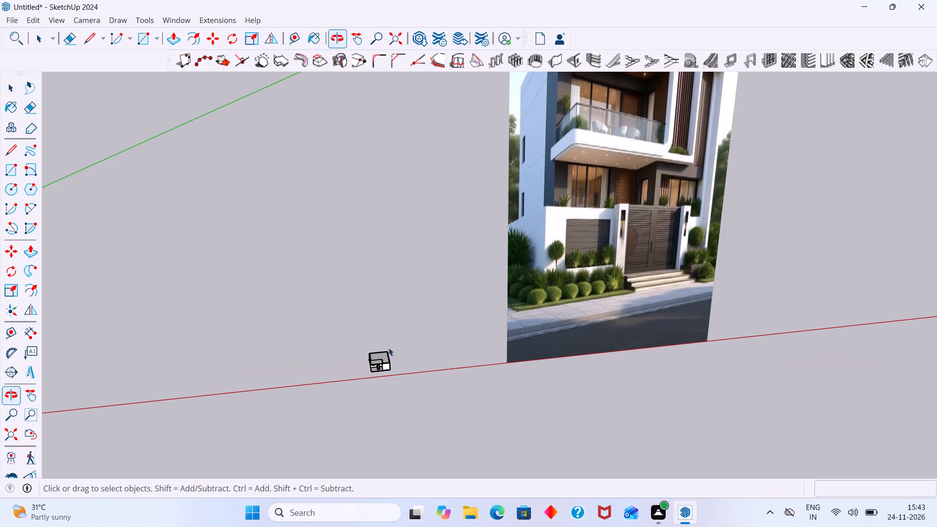
pyautogui.scroll(10, 376, 364)
pyautogui.keyDown('shift'); pyautogui.moveTo(383, 361); pyautogui.dragTo(429, 299, button='middle'); pyautogui.keyUp('shift')
pyautogui.keyDown('shift'); pyautogui.scroll(1, 383, 361); pyautogui.keyUp('shift')
pyautogui.scroll(8, 395, 315)
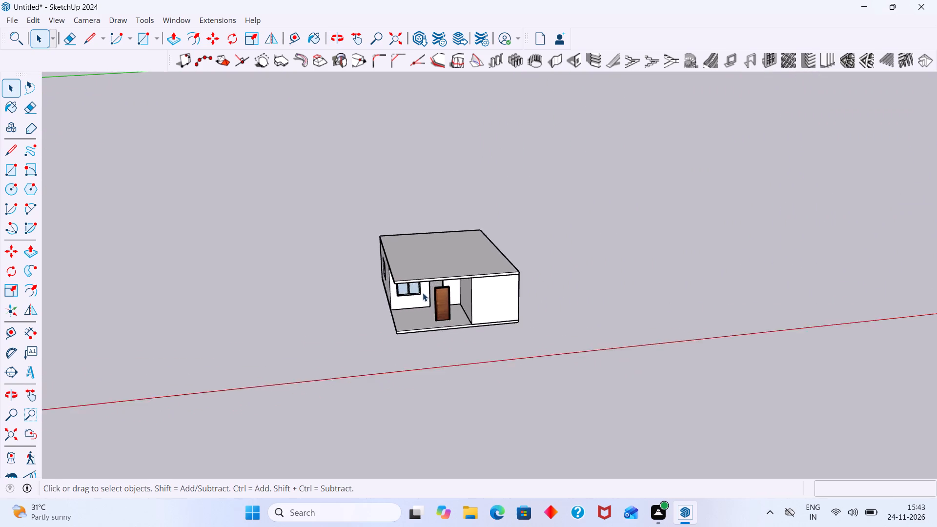
pyautogui.scroll(10, 423, 293)
pyautogui.moveTo(434, 308); pyautogui.dragTo(455, 302, button='middle')
pyautogui.scroll(9, 442, 323)
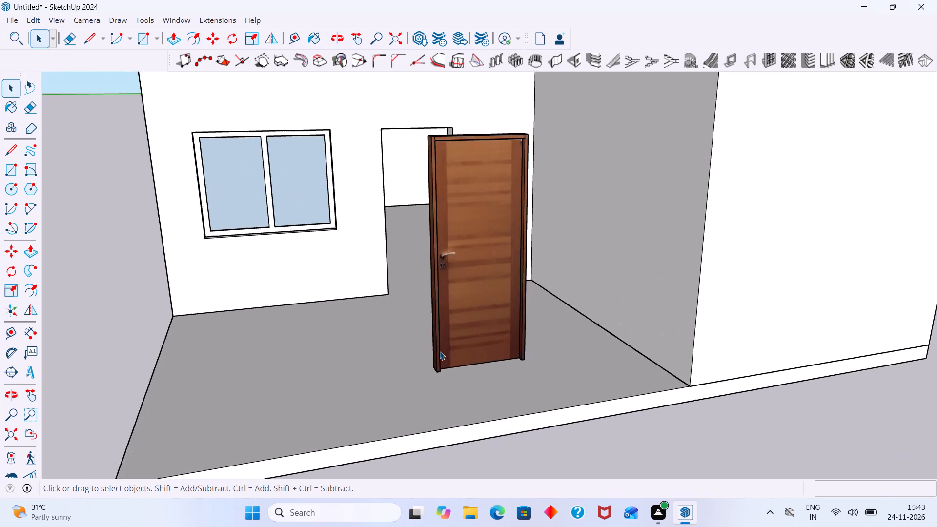
pyautogui.scroll(15, 440, 351)
pyautogui.press('m')
pyautogui.scroll(2, 422, 385)
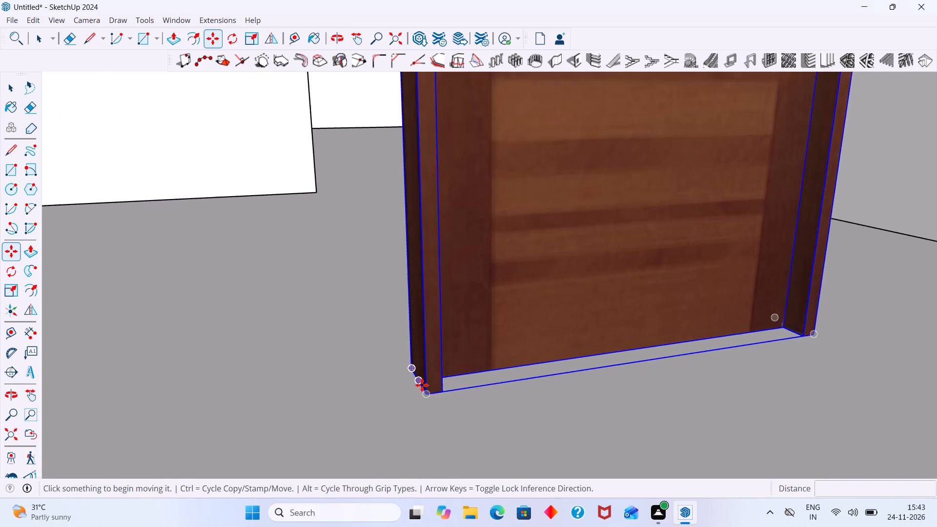
pyautogui.scroll(1, 422, 385)
pyautogui.click(416, 377)
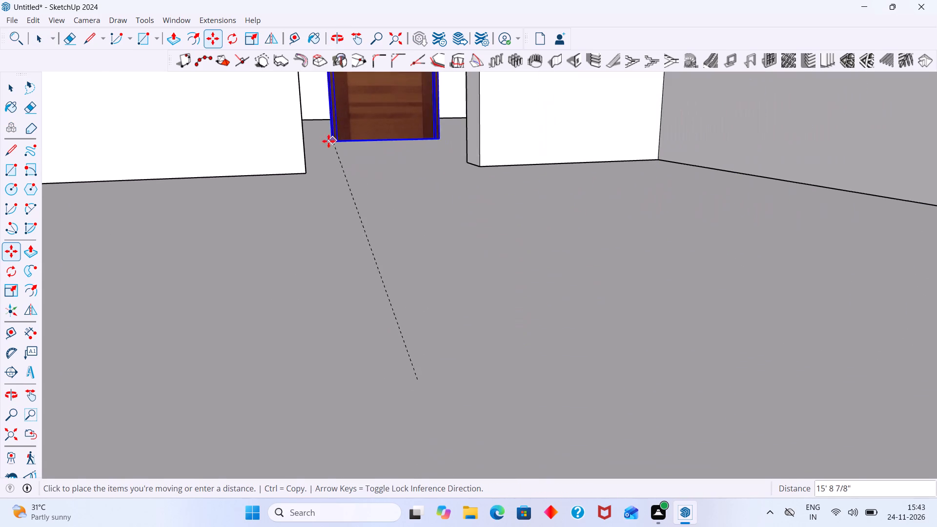
pyautogui.moveTo(328, 141); pyautogui.dragTo(228, 158, button='middle')
pyautogui.scroll(1, 233, 158)
pyautogui.moveTo(231, 162); pyautogui.dragTo(354, 154, button='middle')
pyautogui.scroll(-8, 352, 155)
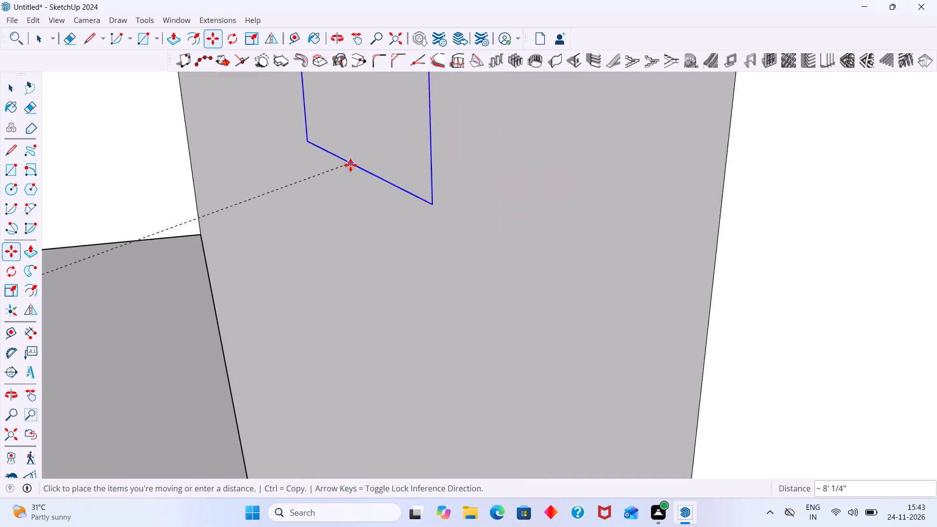
pyautogui.scroll(-20, 350, 165)
pyautogui.scroll(-1, 350, 165)
pyautogui.moveTo(292, 212); pyautogui.dragTo(368, 199, button='middle')
pyautogui.scroll(-4, 352, 201)
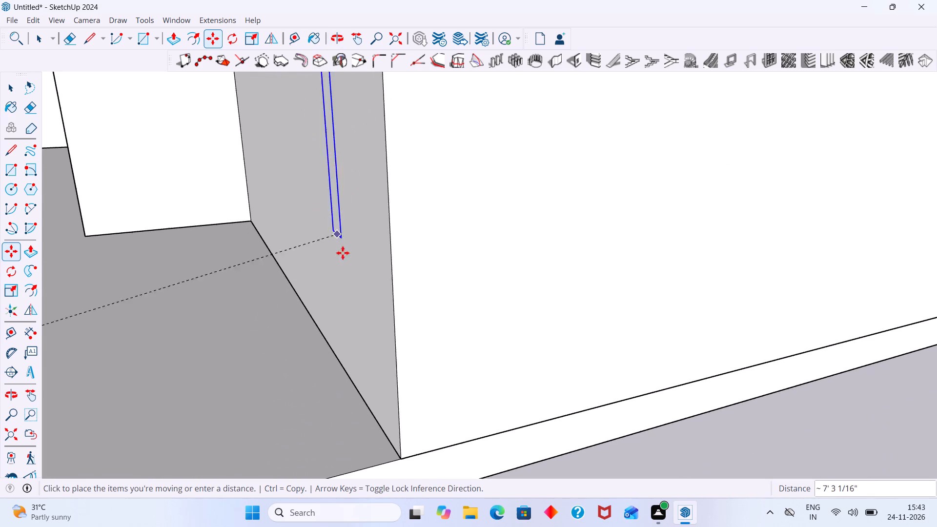
pyautogui.scroll(-16, 453, 278)
pyautogui.moveTo(209, 268); pyautogui.dragTo(134, 263, button='middle')
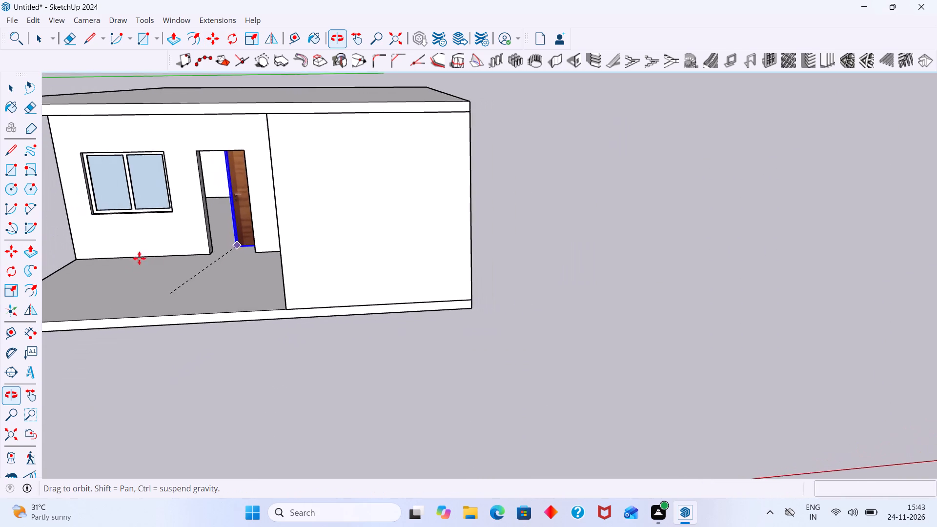
pyautogui.scroll(20, 202, 238)
pyautogui.scroll(7, 202, 238)
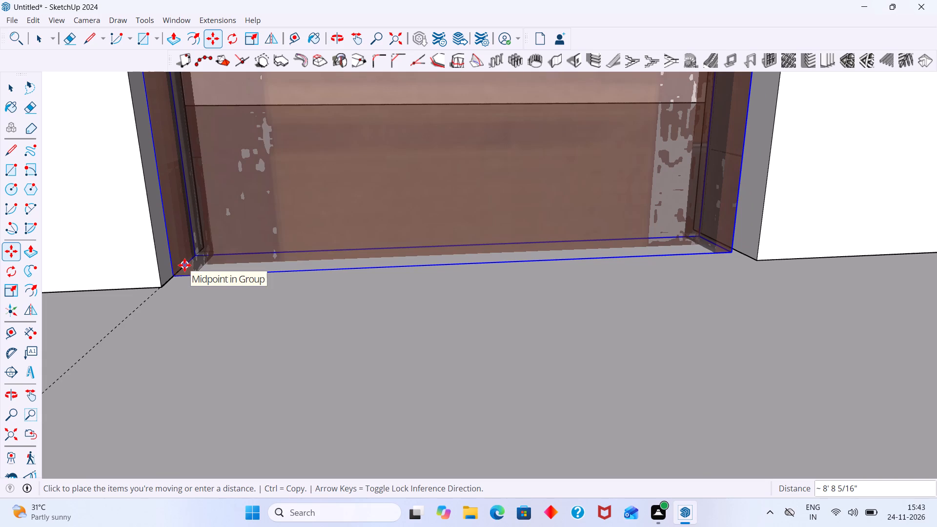
pyautogui.click(184, 265)
pyautogui.press('space')
# Bring up the materials library beside the house and display the Wood collection.
pyautogui.scroll(-19, 323, 258)
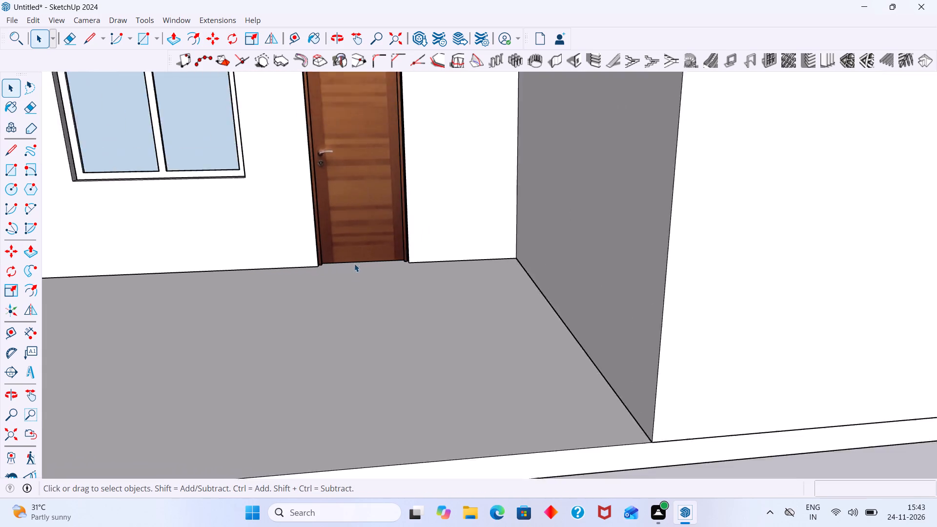
pyautogui.scroll(-17, 354, 263)
pyautogui.moveTo(351, 244); pyautogui.dragTo(388, 204, button='middle')
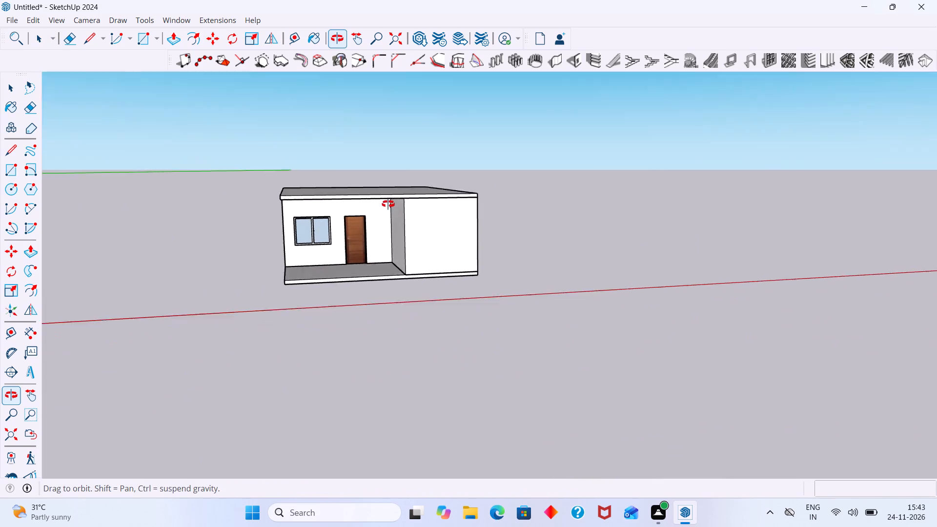
pyautogui.moveTo(388, 204); pyautogui.dragTo(392, 193, button='middle')
pyautogui.scroll(9, 349, 217)
pyautogui.scroll(5, 261, 224)
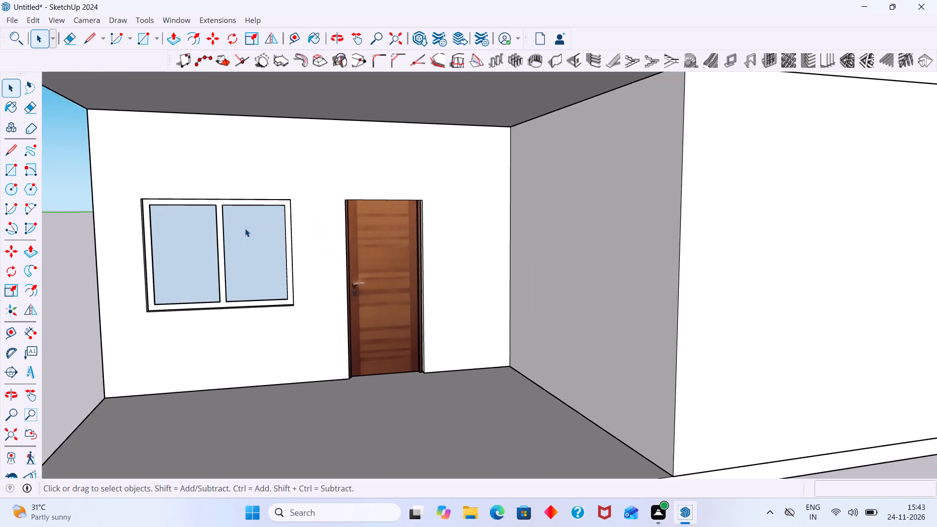
pyautogui.scroll(-12, 245, 228)
pyautogui.moveTo(257, 234); pyautogui.dragTo(302, 239, button='middle')
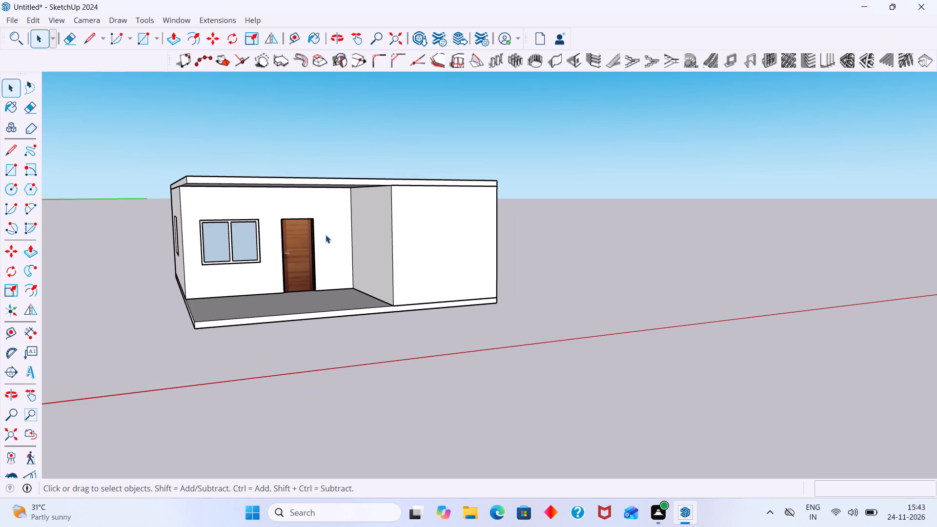
pyautogui.press('b')
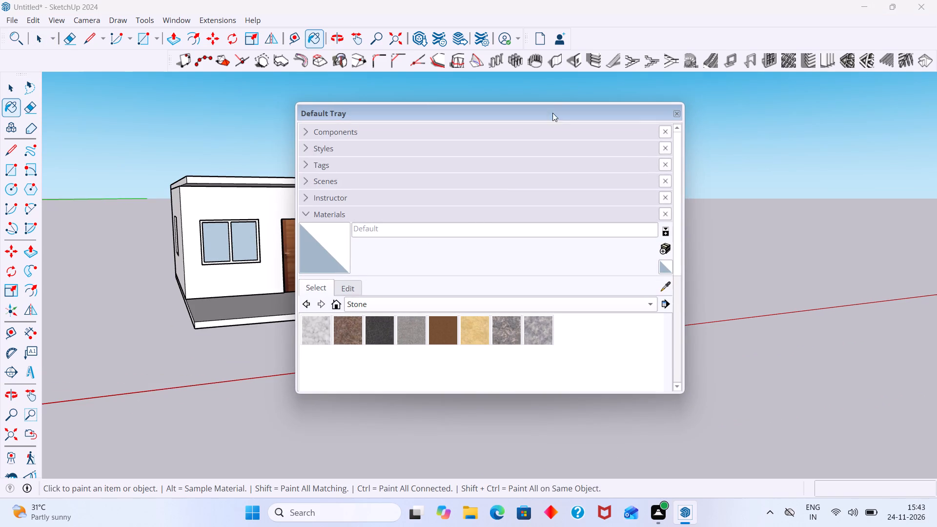
pyautogui.press('space')
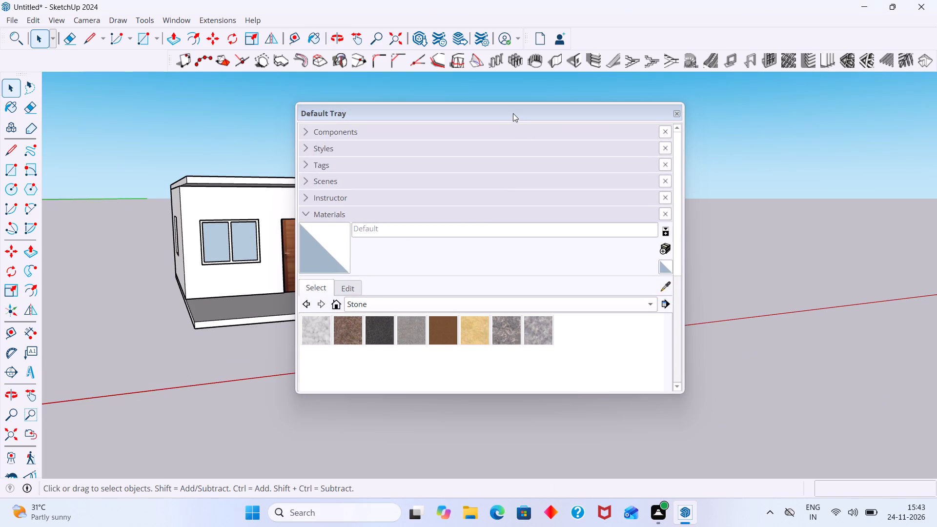
pyautogui.moveTo(513, 113); pyautogui.dragTo(703, 109)
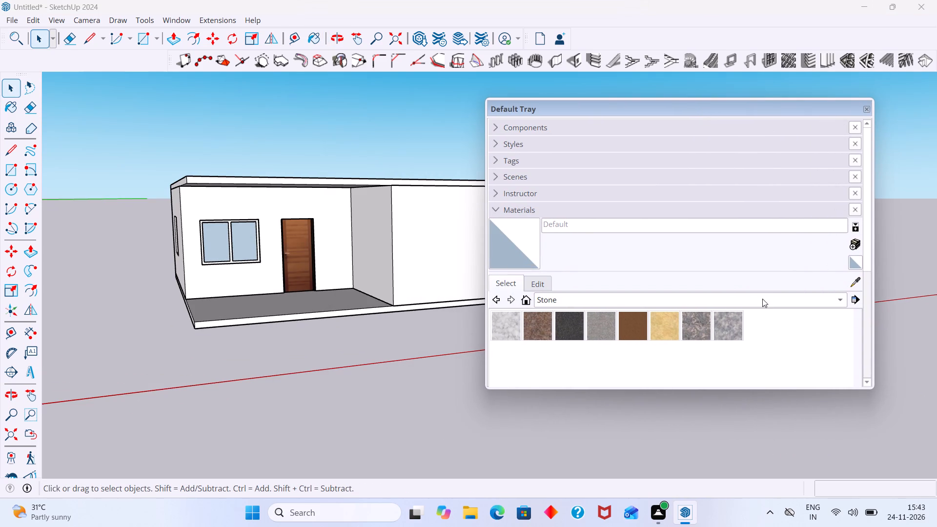
pyautogui.click(759, 302)
pyautogui.click(560, 350)
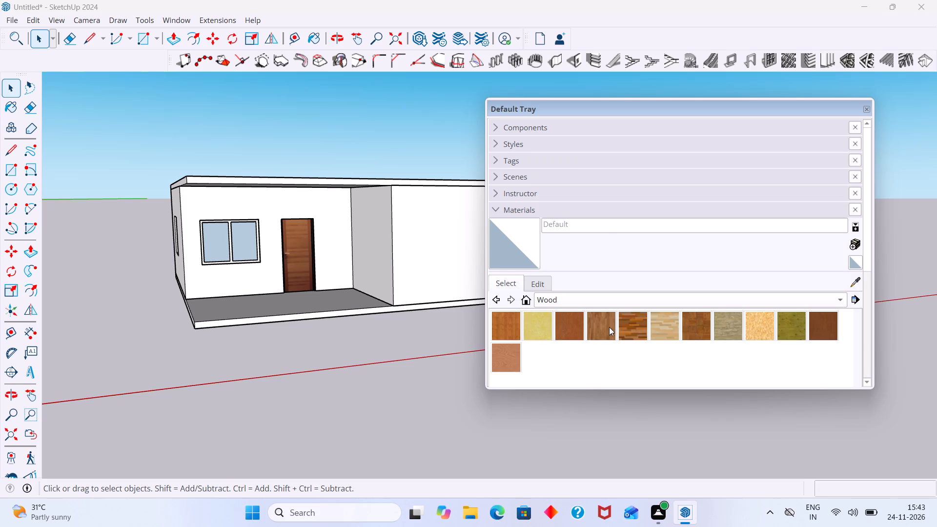
pyautogui.moveTo(650, 105); pyautogui.dragTo(728, 103)
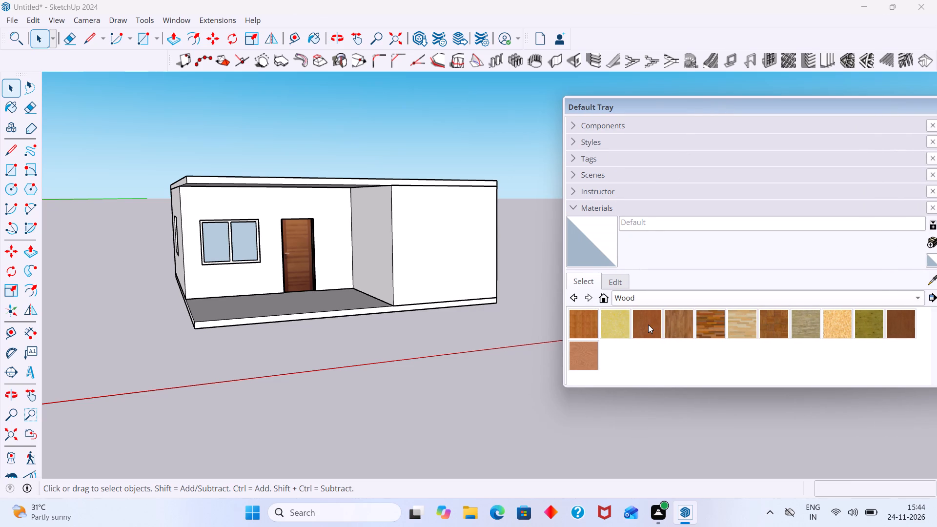
# Paint the window next to the wood door with the Wood Floor material.
pyautogui.click(683, 331)
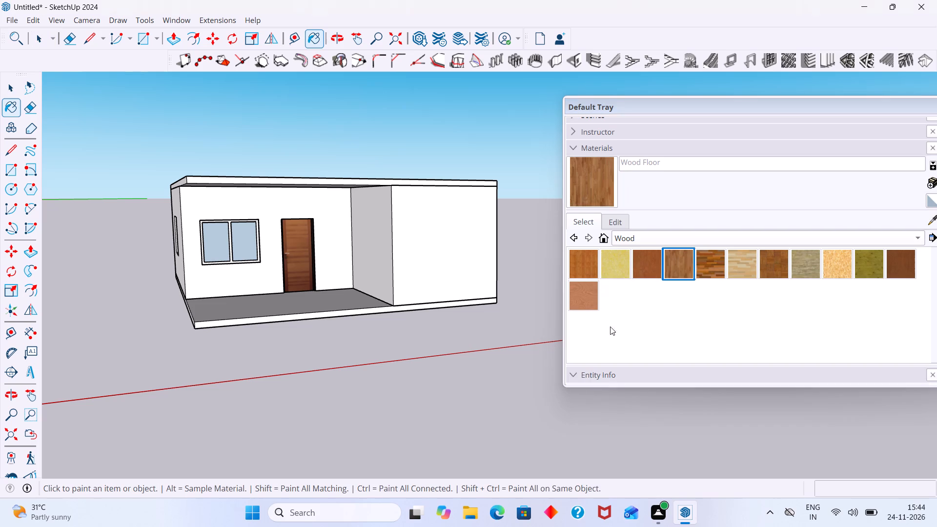
pyautogui.scroll(15, 247, 244)
pyautogui.click(231, 240)
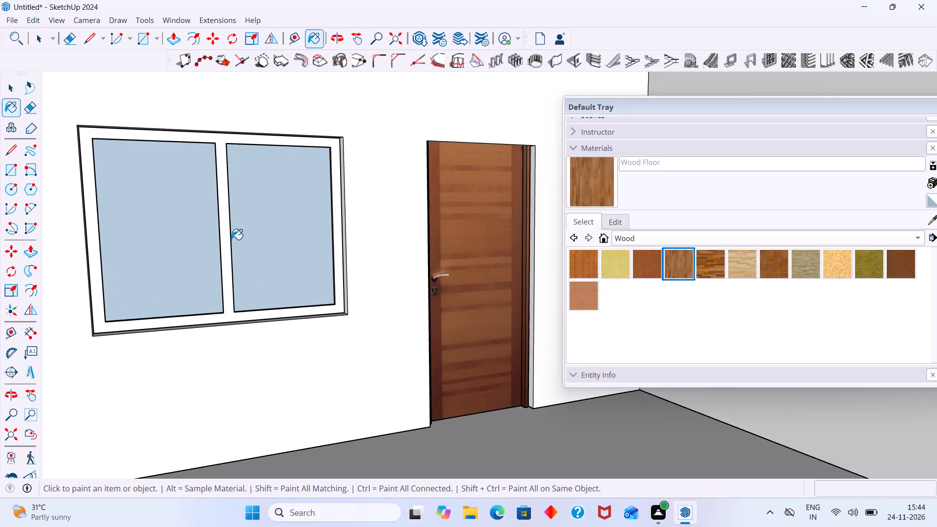
pyautogui.press('space')
pyautogui.doubleClick(257, 243)
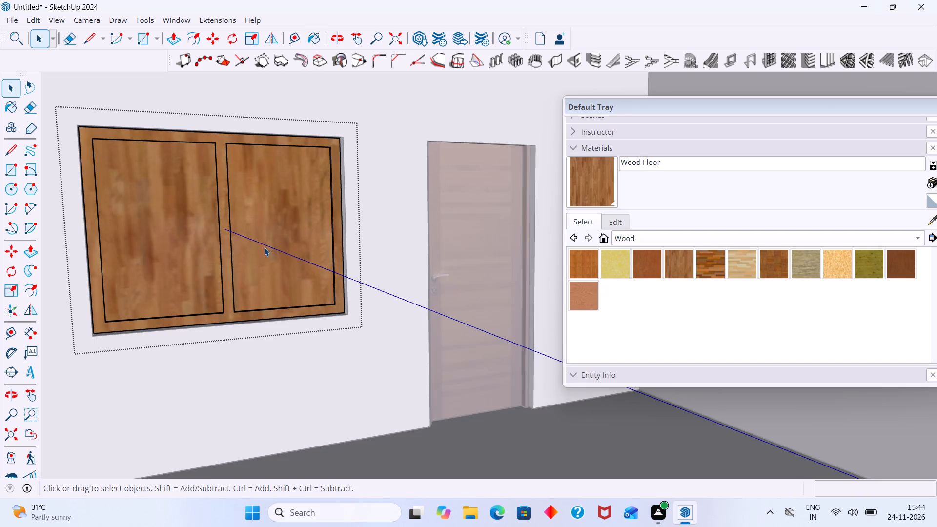
pyautogui.scroll(-17, 265, 263)
pyautogui.click(374, 355)
# Paint the window on the adjoining side wall with the same Wood Floor material.
pyautogui.moveTo(301, 284); pyautogui.dragTo(438, 286, button='middle')
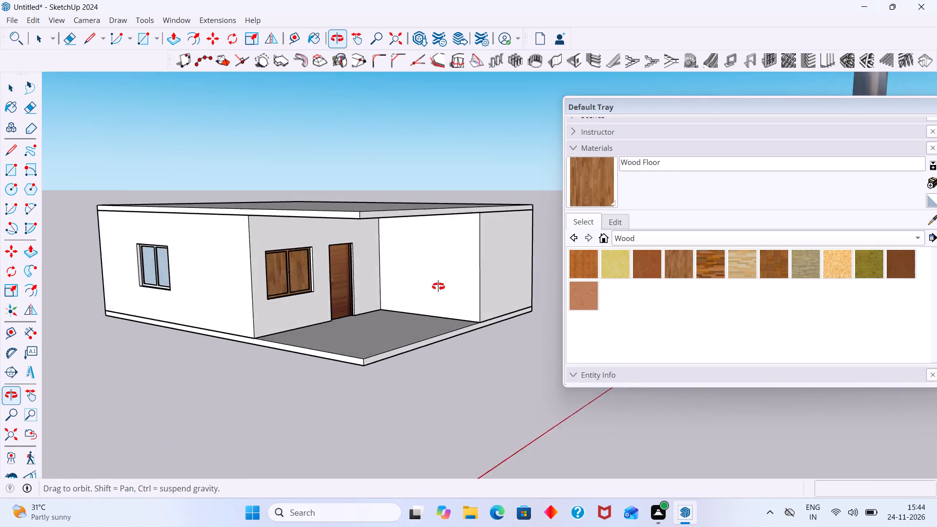
pyautogui.moveTo(438, 286); pyautogui.dragTo(445, 286, button='middle')
pyautogui.scroll(7, 166, 272)
pyautogui.click(158, 265)
pyautogui.click(676, 269)
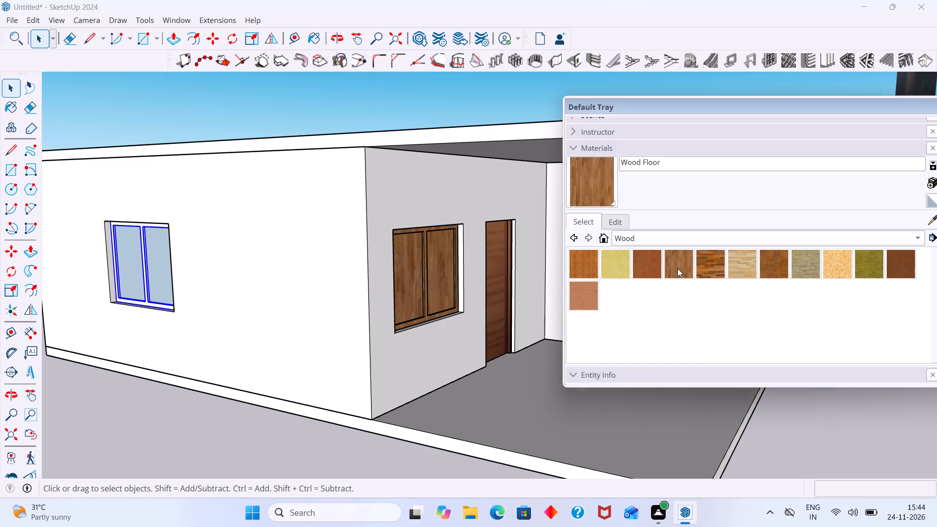
pyautogui.click(152, 262)
pyautogui.scroll(-2, 153, 258)
pyautogui.press('space')
pyautogui.moveTo(188, 395); pyautogui.dragTo(188, 399)
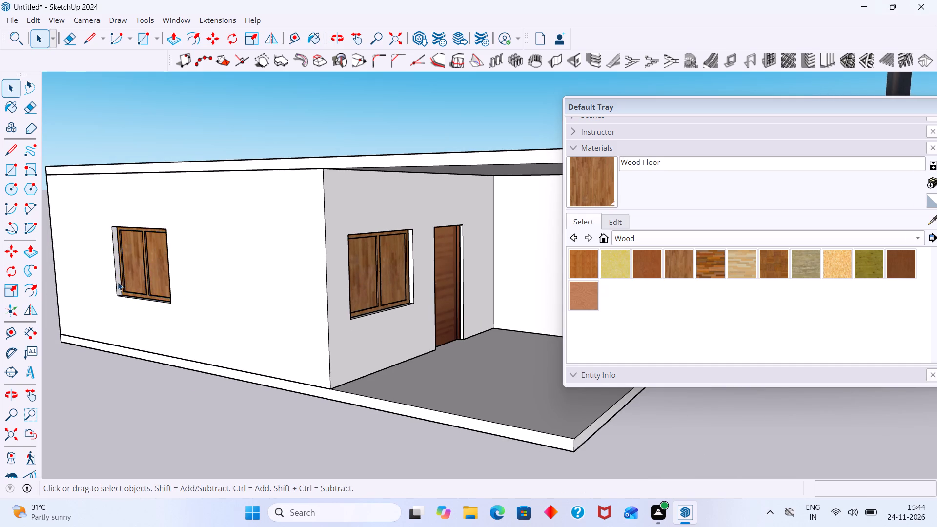
# Examine the house with its painted windows and fitted door from several angles.
pyautogui.scroll(10, 120, 277)
pyautogui.scroll(-17, 161, 275)
pyautogui.moveTo(289, 276); pyautogui.dragTo(207, 278, button='middle')
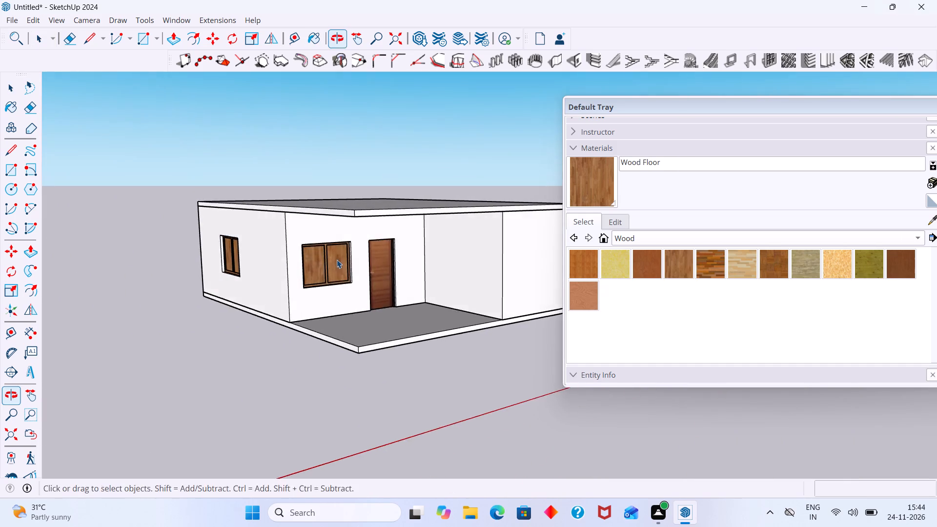
pyautogui.moveTo(329, 259); pyautogui.dragTo(278, 267, button='middle')
pyautogui.scroll(-11, 291, 264)
pyautogui.scroll(4, 363, 261)
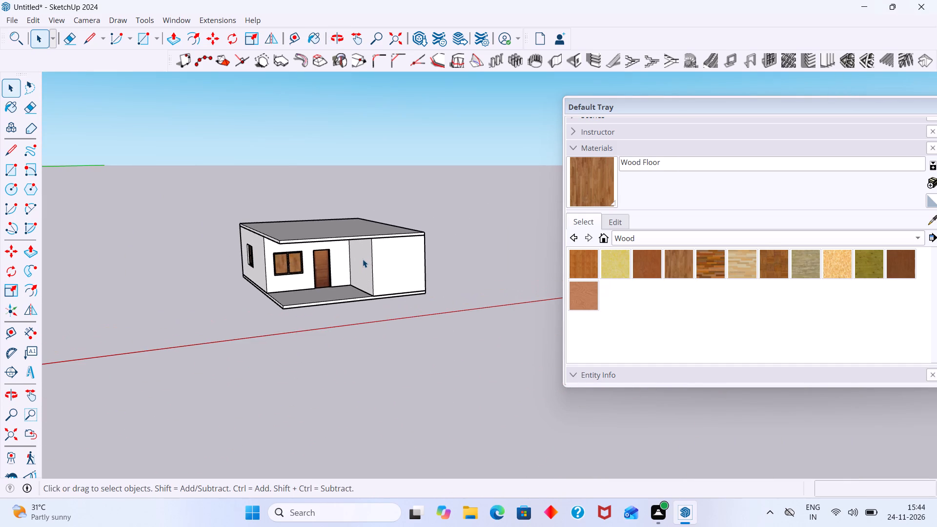
pyautogui.scroll(-7, 367, 259)
pyautogui.moveTo(394, 258); pyautogui.dragTo(175, 233, button='middle')
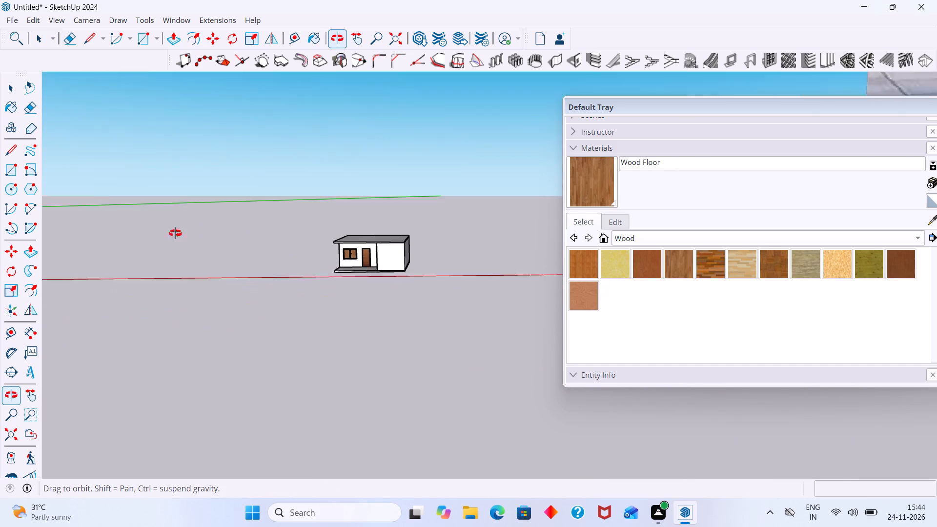
pyautogui.moveTo(175, 233); pyautogui.dragTo(162, 230, button='middle')
pyautogui.scroll(9, 419, 236)
pyautogui.scroll(-10, 436, 250)
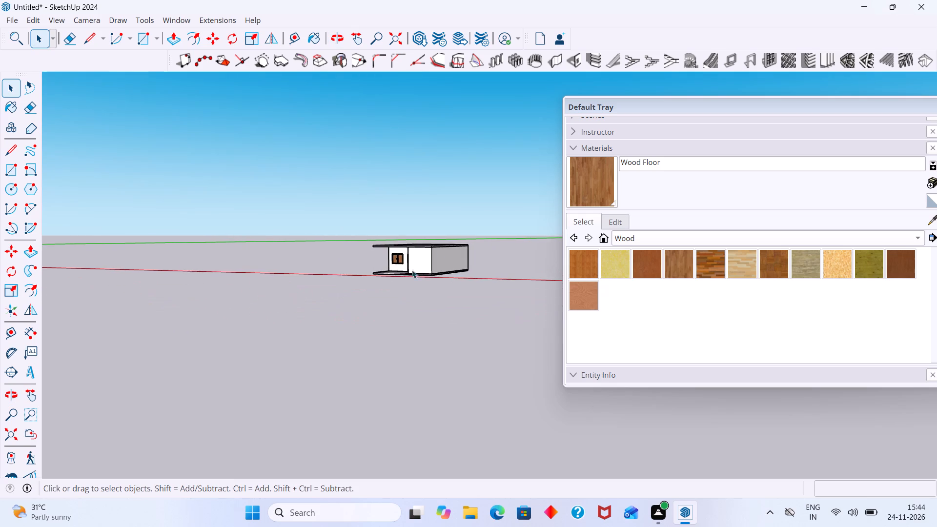
pyautogui.moveTo(428, 271); pyautogui.dragTo(521, 272, button='middle')
pyautogui.moveTo(460, 282); pyautogui.dragTo(500, 276, button='middle')
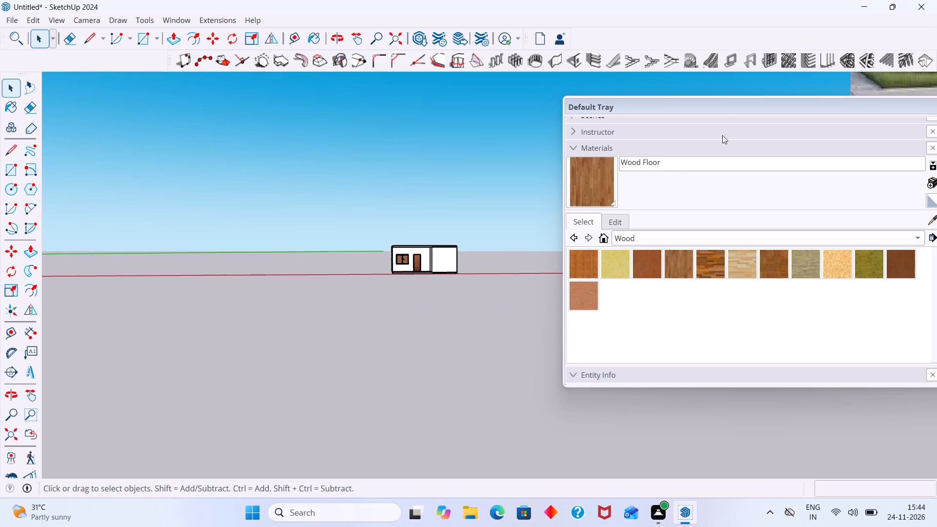
# Move the materials tray clear of the house and close it.
pyautogui.moveTo(737, 106); pyautogui.dragTo(611, 207)
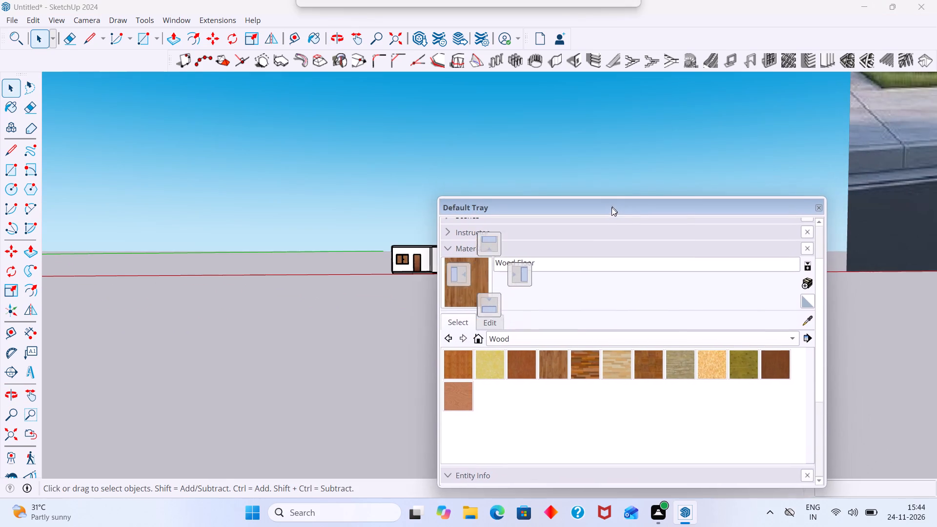
pyautogui.moveTo(611, 207); pyautogui.dragTo(594, 214)
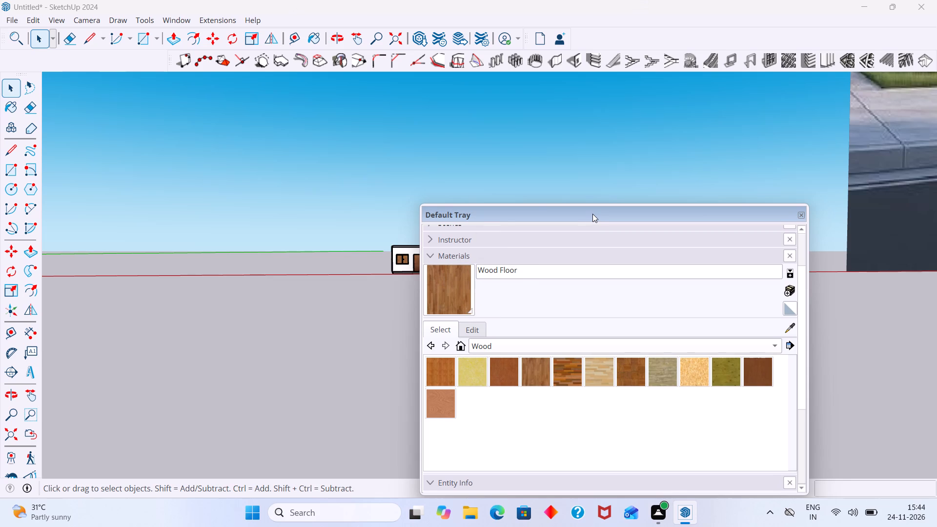
pyautogui.moveTo(631, 216); pyautogui.dragTo(570, 221)
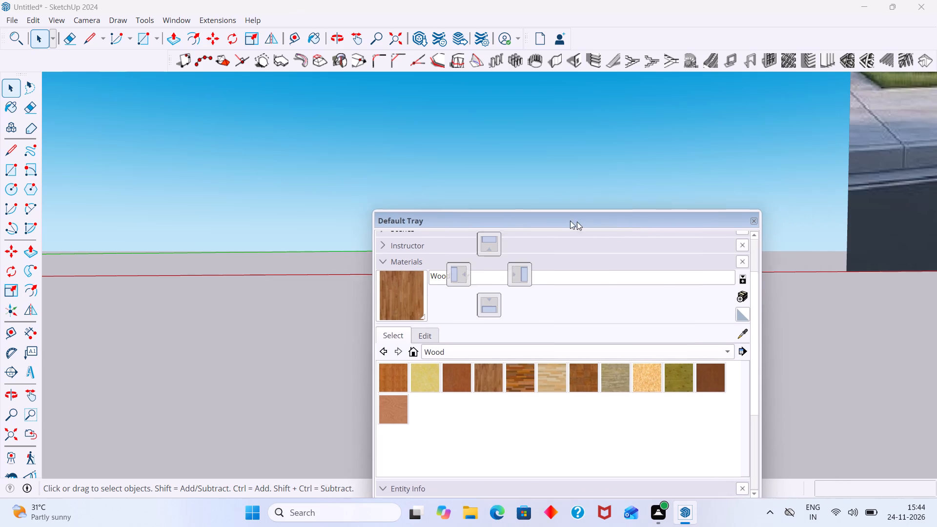
pyautogui.moveTo(570, 221); pyautogui.dragTo(242, 208)
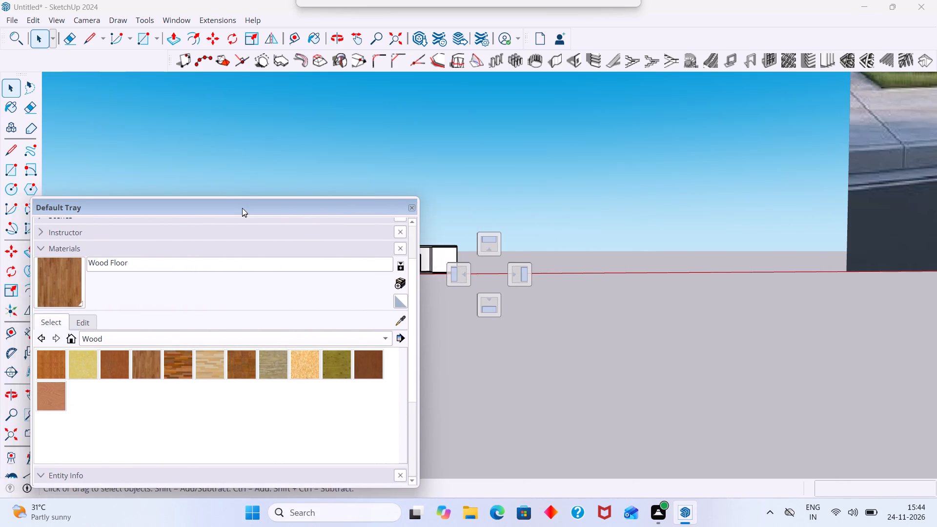
pyautogui.moveTo(242, 208); pyautogui.dragTo(215, 211)
pyautogui.scroll(-2, 453, 243)
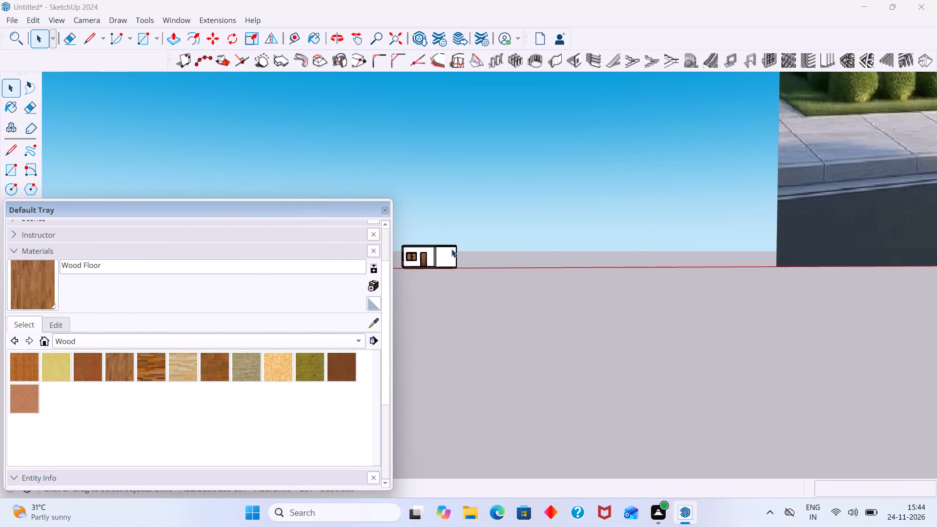
pyautogui.keyDown('shift'); pyautogui.moveTo(451, 249); pyautogui.dragTo(535, 273, button='middle'); pyautogui.keyUp('shift')
pyautogui.scroll(17, 489, 279)
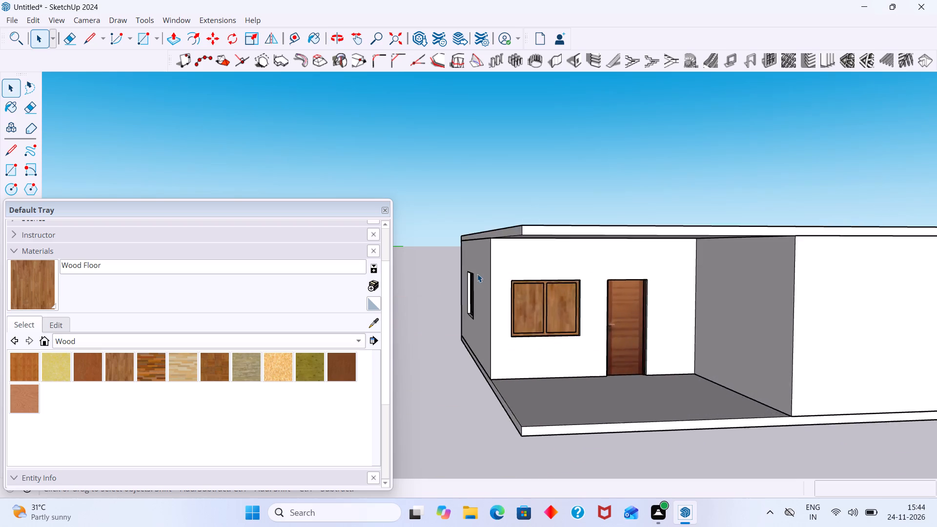
pyautogui.scroll(7, 477, 274)
pyautogui.moveTo(472, 283); pyautogui.dragTo(548, 282, button='middle')
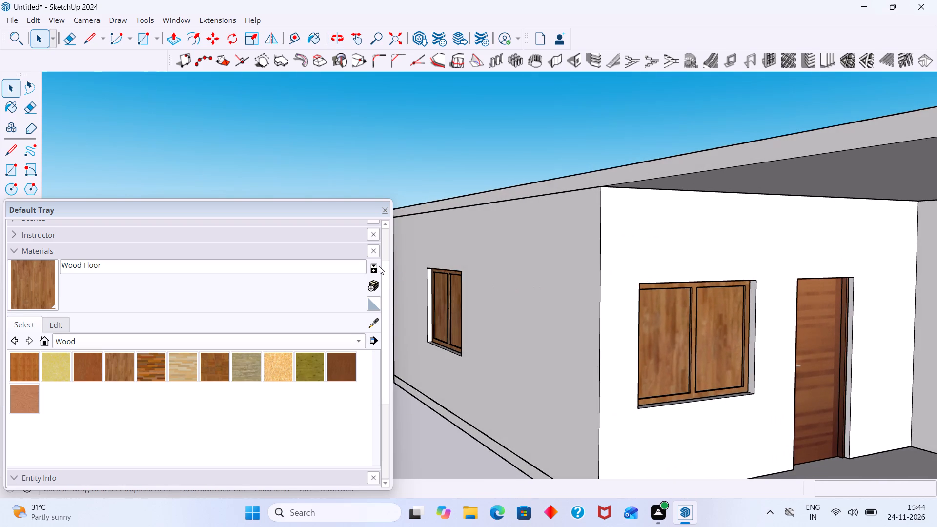
pyautogui.click(386, 210)
# Examine the ground-floor openings on the house model and in the reference image, ending at the porch side wall.
pyautogui.scroll(-7, 439, 214)
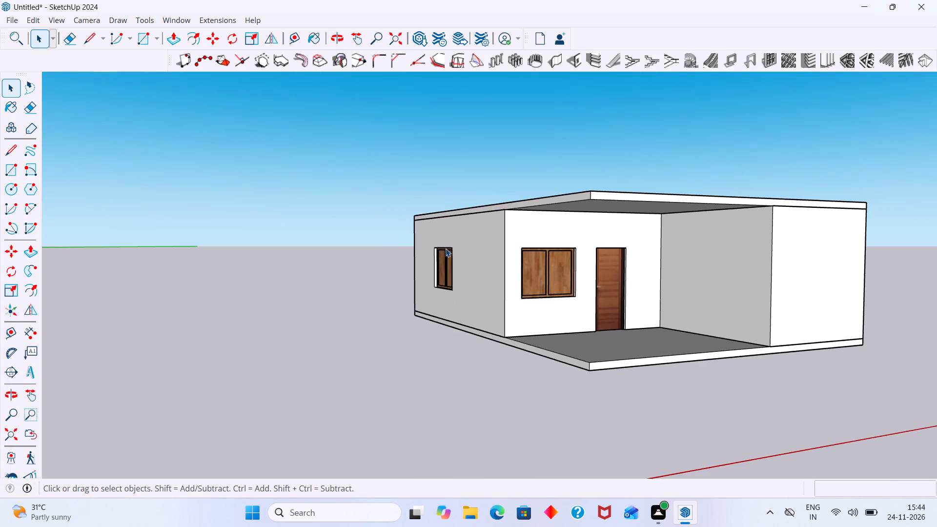
pyautogui.scroll(10, 444, 255)
pyautogui.moveTo(444, 254); pyautogui.dragTo(458, 254, button='middle')
pyautogui.scroll(-12, 459, 253)
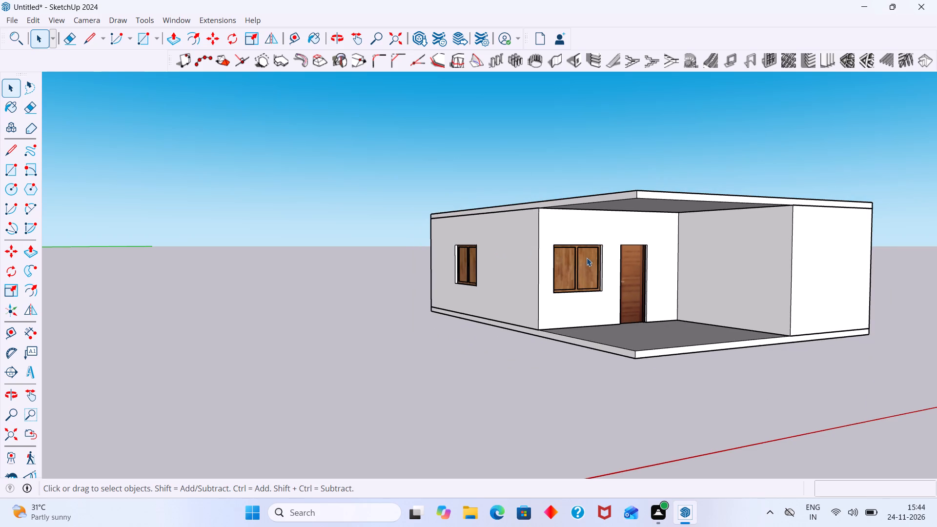
pyautogui.moveTo(582, 263); pyautogui.dragTo(489, 264, button='middle')
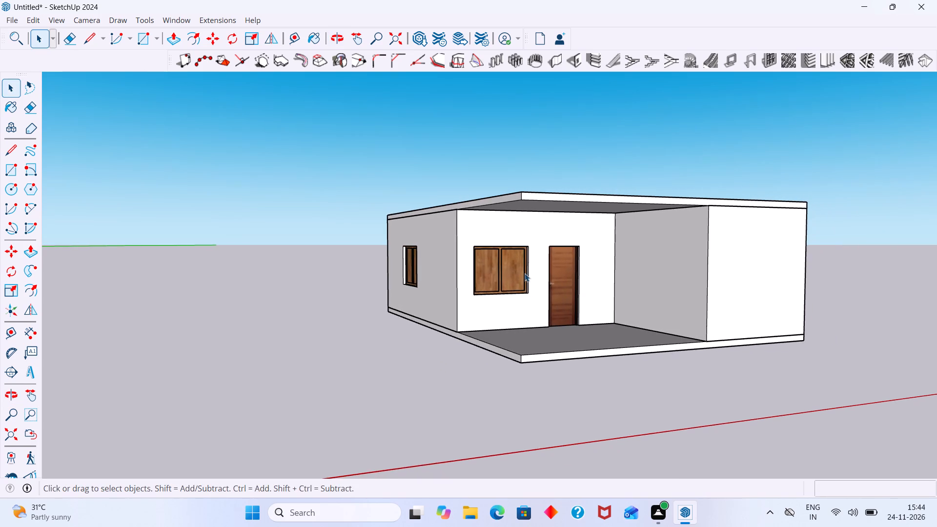
pyautogui.moveTo(523, 273); pyautogui.dragTo(471, 273, button='middle')
pyautogui.scroll(-6, 506, 271)
pyautogui.scroll(-16, 522, 273)
pyautogui.moveTo(580, 279); pyautogui.dragTo(400, 293, button='middle')
pyautogui.scroll(-7, 492, 270)
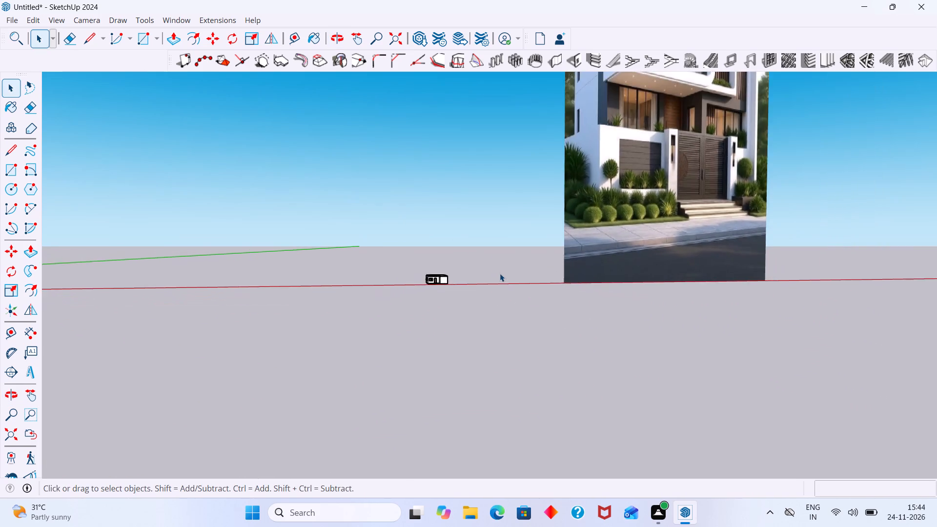
pyautogui.moveTo(498, 273); pyautogui.dragTo(341, 333, button='middle')
pyautogui.scroll(6, 557, 168)
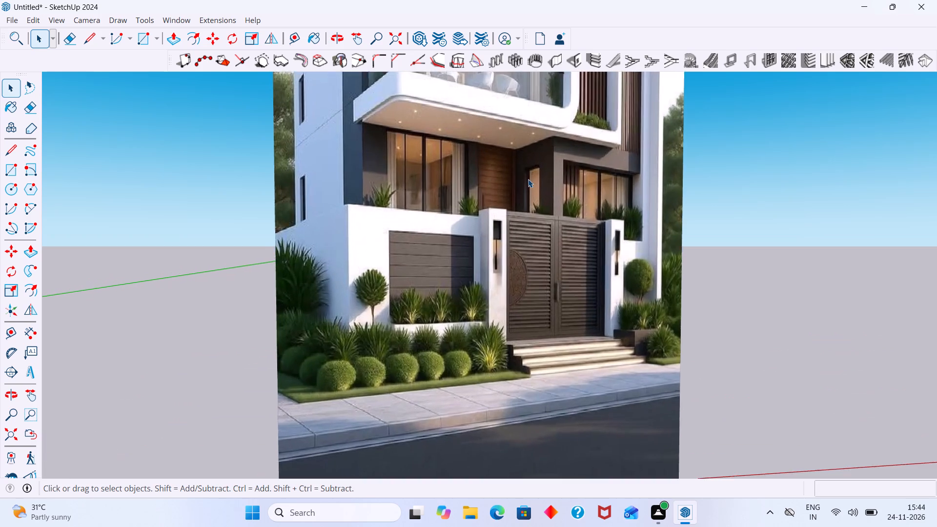
pyautogui.scroll(2, 528, 179)
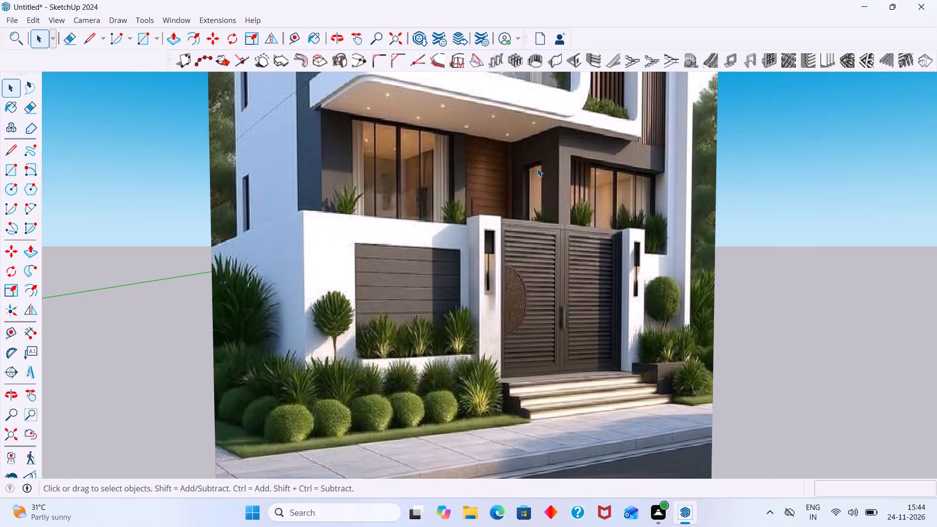
pyautogui.scroll(-7, 591, 174)
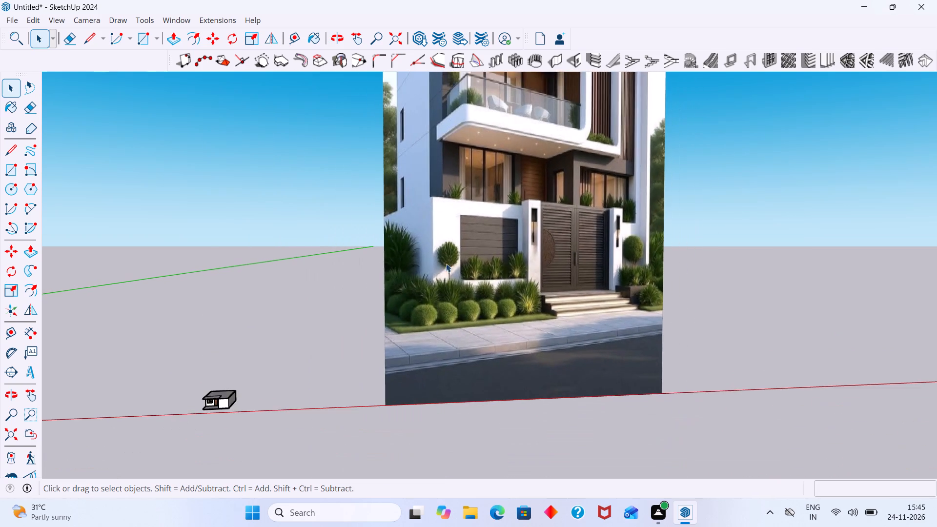
pyautogui.keyDown('shift'); pyautogui.moveTo(347, 324); pyautogui.dragTo(474, 301, button='middle'); pyautogui.keyUp('shift')
pyautogui.moveTo(416, 354); pyautogui.dragTo(460, 352, button='middle')
pyautogui.moveTo(407, 374); pyautogui.dragTo(451, 305, button='middle')
pyautogui.moveTo(426, 310); pyautogui.dragTo(487, 298, button='middle')
pyautogui.scroll(2, 435, 308)
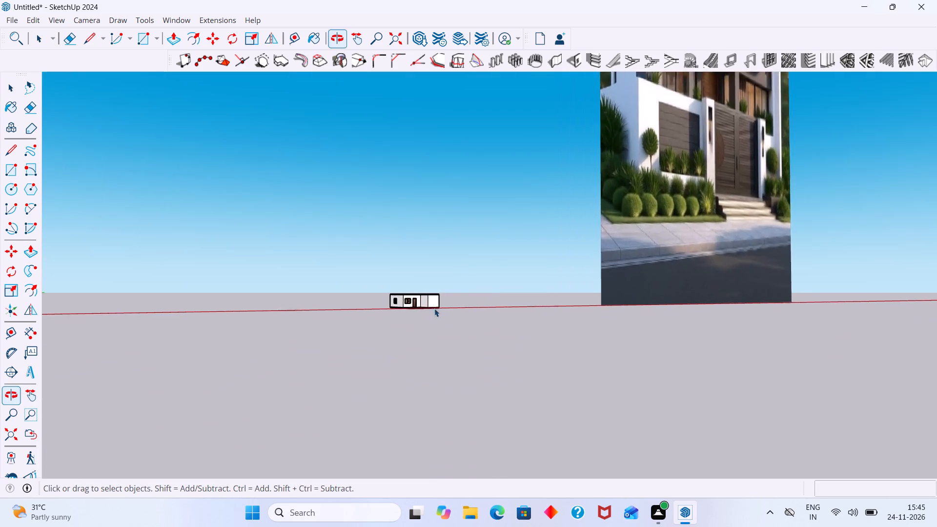
pyautogui.scroll(12, 434, 308)
pyautogui.moveTo(432, 313); pyautogui.dragTo(488, 340, button='middle')
pyautogui.scroll(3, 419, 317)
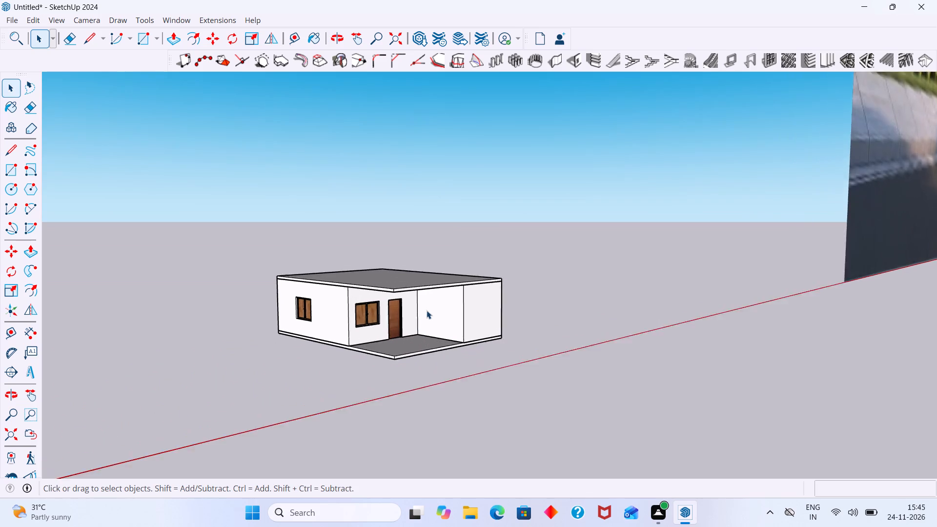
pyautogui.scroll(2, 427, 310)
pyautogui.moveTo(439, 316); pyautogui.dragTo(494, 306, button='middle')
pyautogui.scroll(5, 439, 323)
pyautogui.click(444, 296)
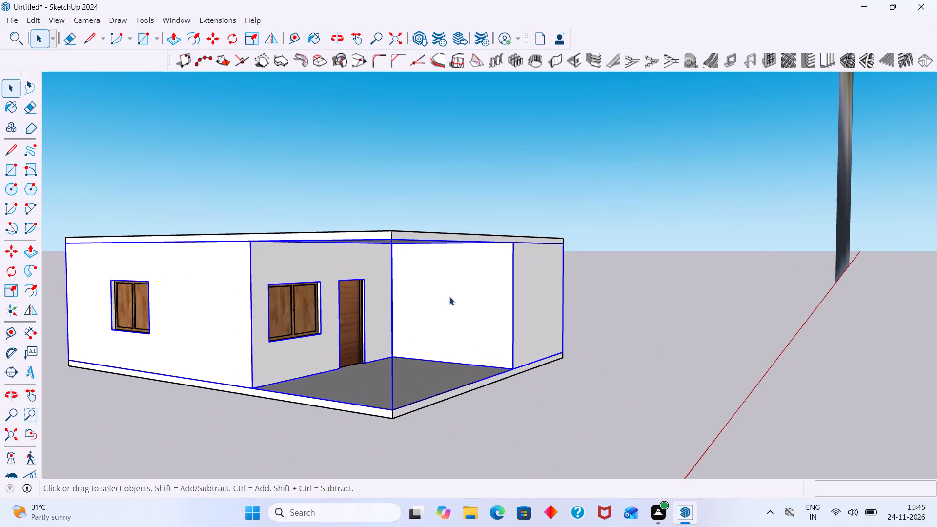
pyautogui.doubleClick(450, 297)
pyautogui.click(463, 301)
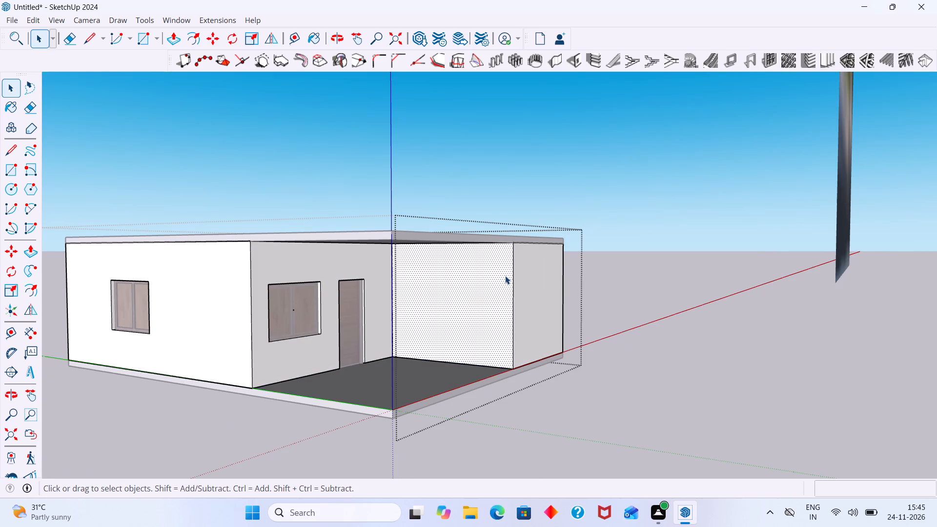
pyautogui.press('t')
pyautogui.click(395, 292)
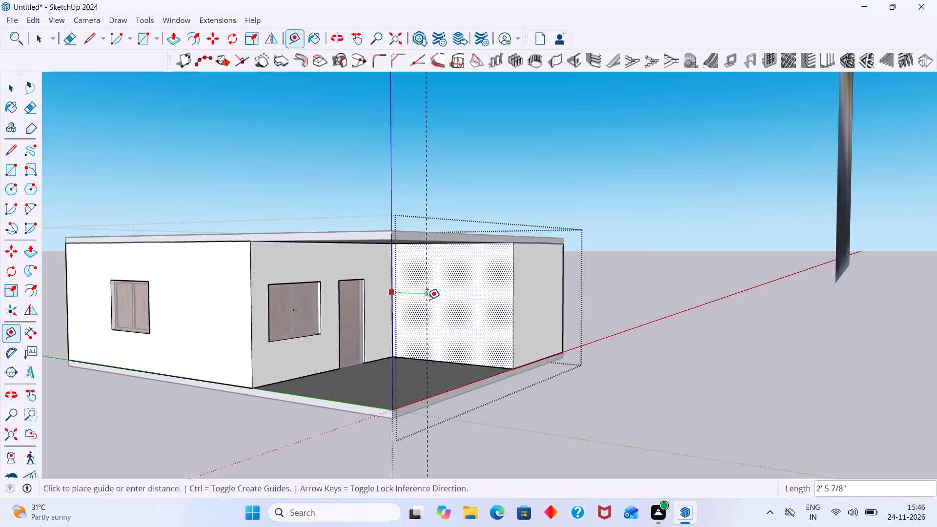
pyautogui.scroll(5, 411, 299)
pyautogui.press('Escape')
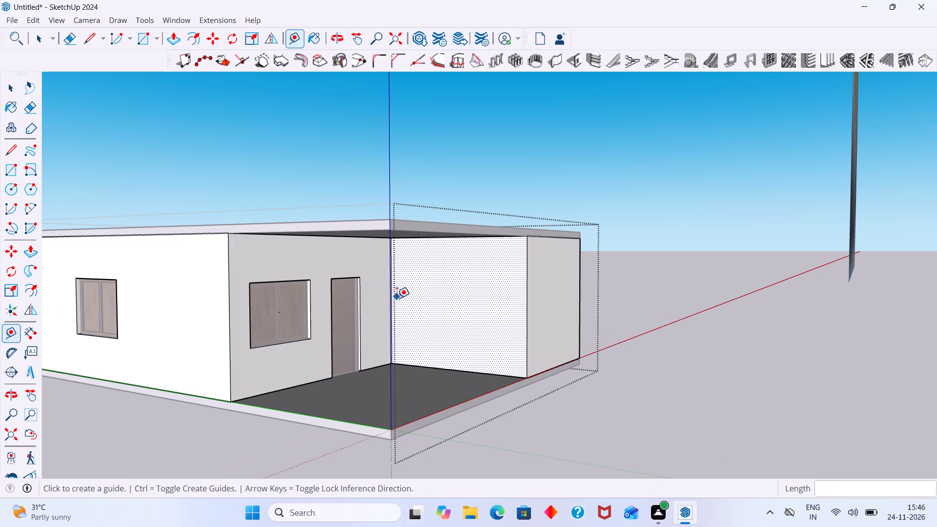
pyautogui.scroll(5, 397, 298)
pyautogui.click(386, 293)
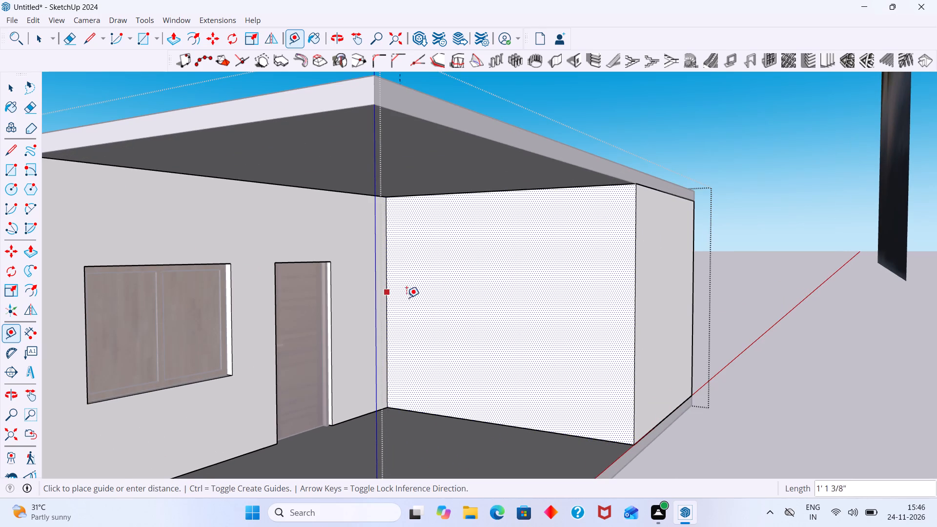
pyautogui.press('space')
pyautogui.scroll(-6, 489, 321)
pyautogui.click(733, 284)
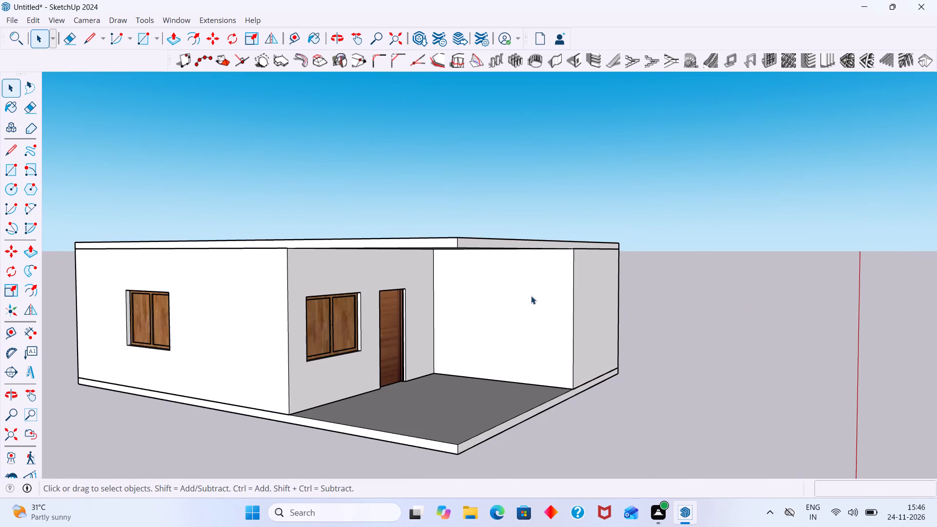
# Place a vertical guide on the blank porch side wall, 2' from the inner corner beside the door.
pyautogui.scroll(2, 516, 294)
pyautogui.press('t')
pyautogui.scroll(6, 417, 290)
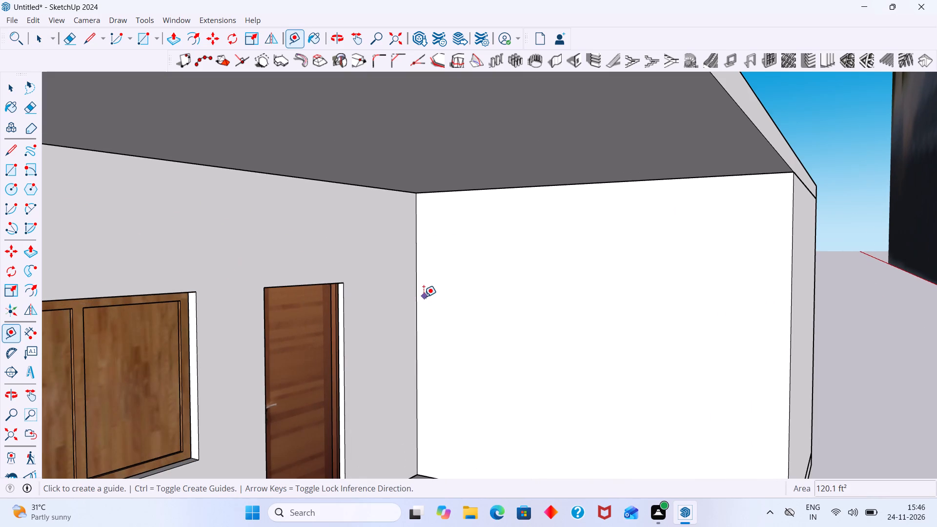
pyautogui.click(419, 297)
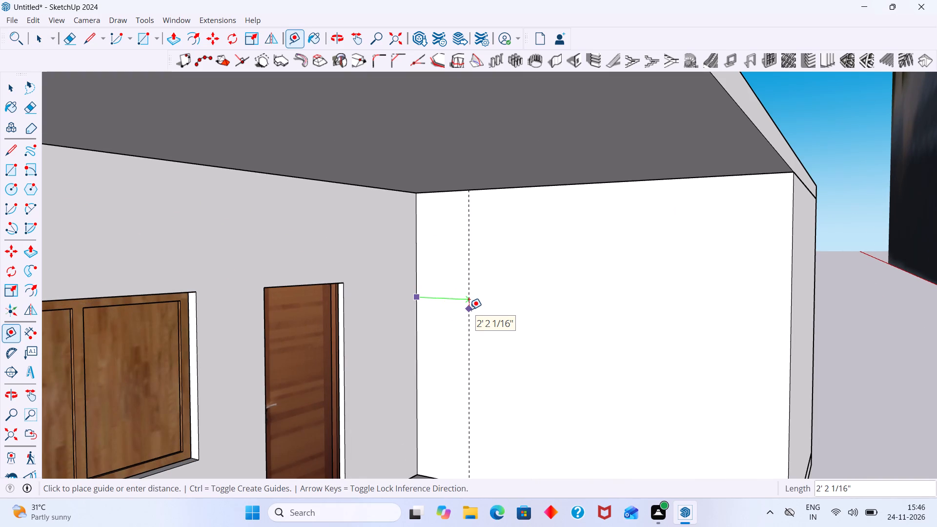
pyautogui.write("2'")
pyautogui.press('Return')
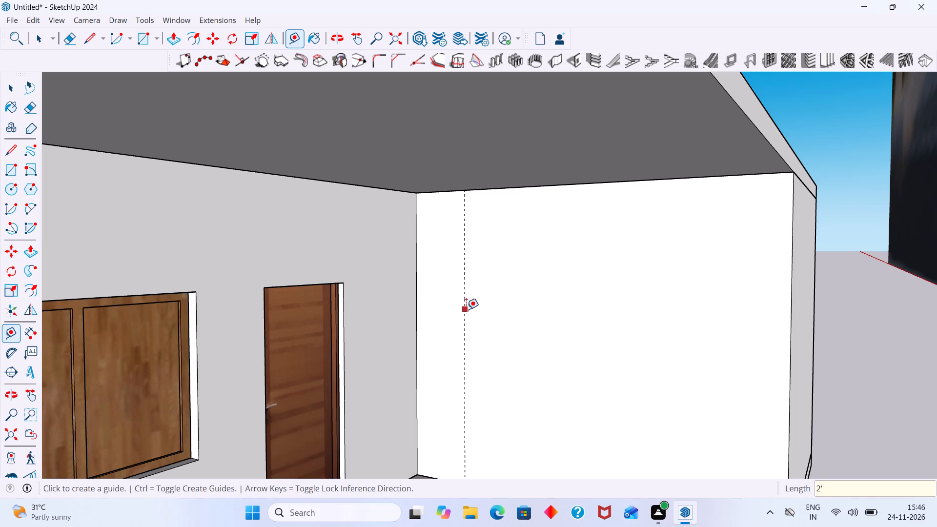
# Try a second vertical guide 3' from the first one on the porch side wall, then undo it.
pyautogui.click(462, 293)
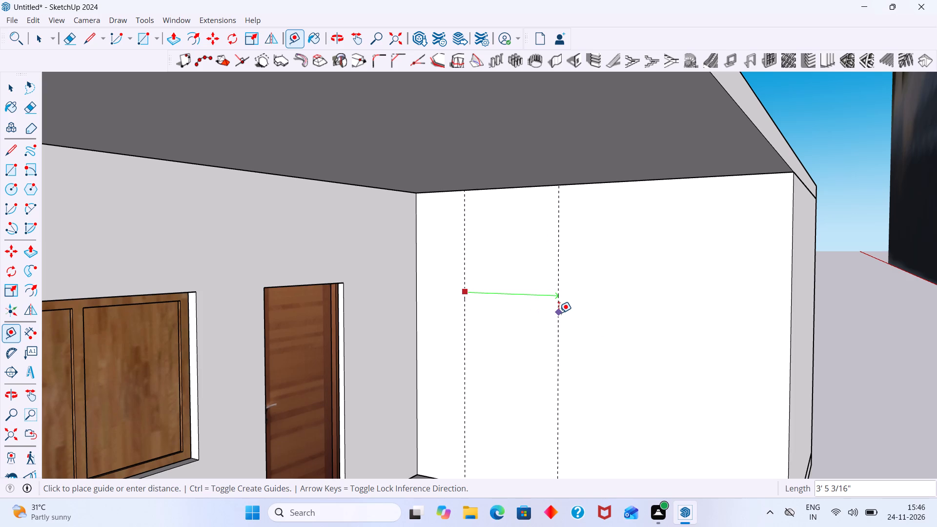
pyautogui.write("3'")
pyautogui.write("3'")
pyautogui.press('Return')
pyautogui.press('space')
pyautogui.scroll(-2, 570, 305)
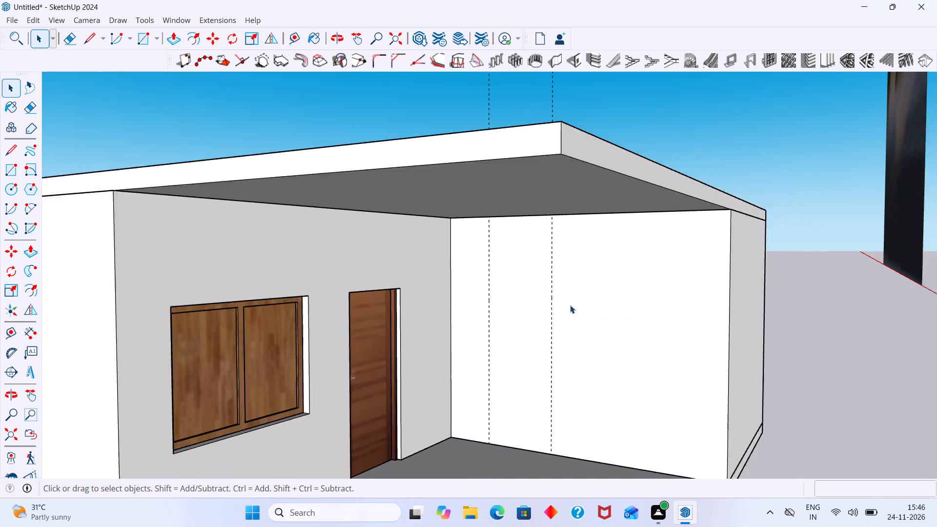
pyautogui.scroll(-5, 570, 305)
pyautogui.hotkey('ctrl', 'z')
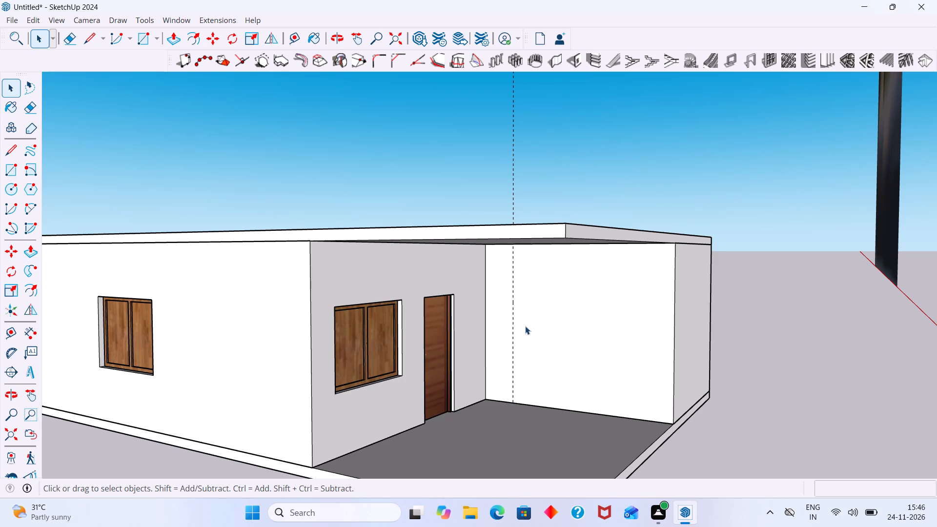
# Place a second vertical guide on the porch side wall, 4' from the first guide.
pyautogui.press('t')
pyautogui.click(515, 306)
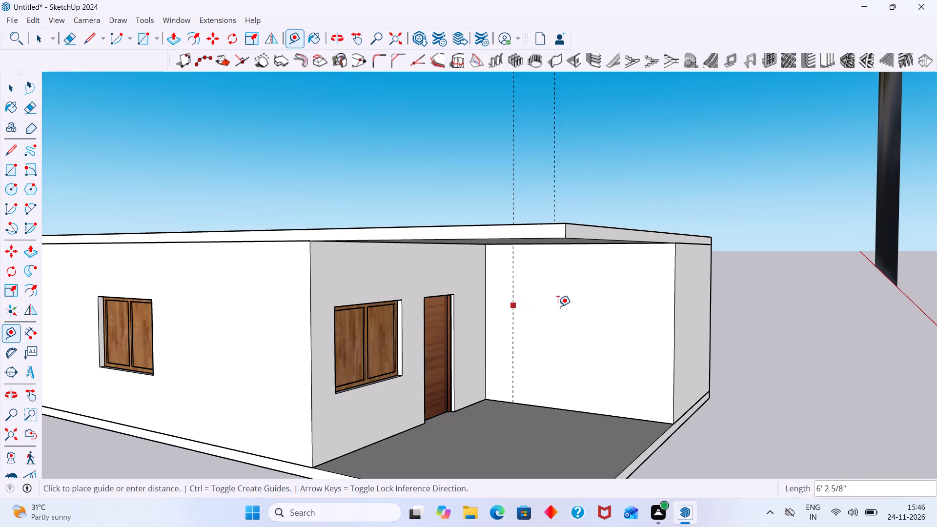
pyautogui.press('4')
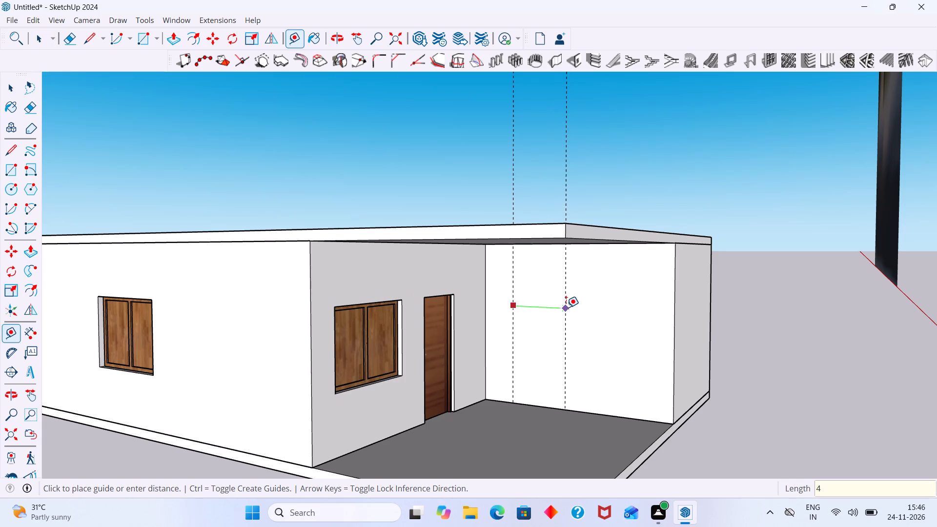
pyautogui.press("'")
pyautogui.press('Return')
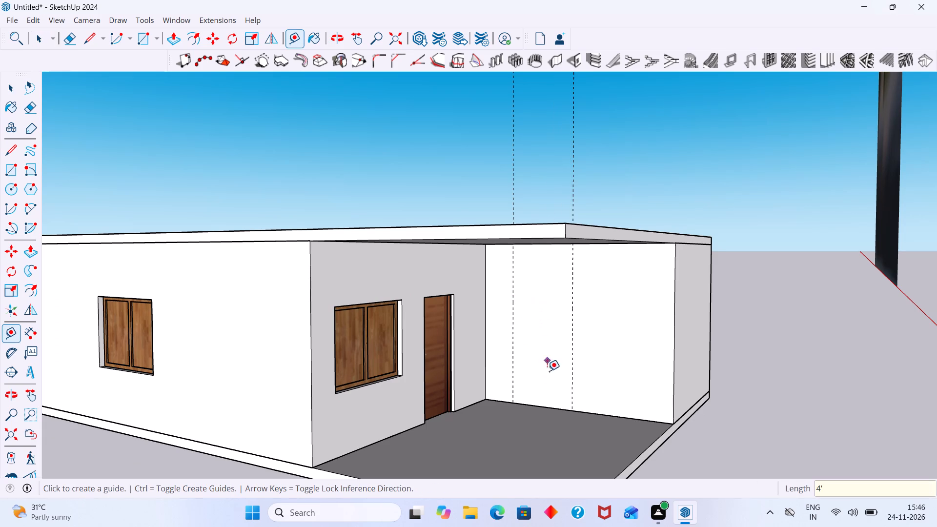
# Place a horizontal guide on the porch side wall, 3' above its bottom edge at the porch floor.
pyautogui.click(543, 405)
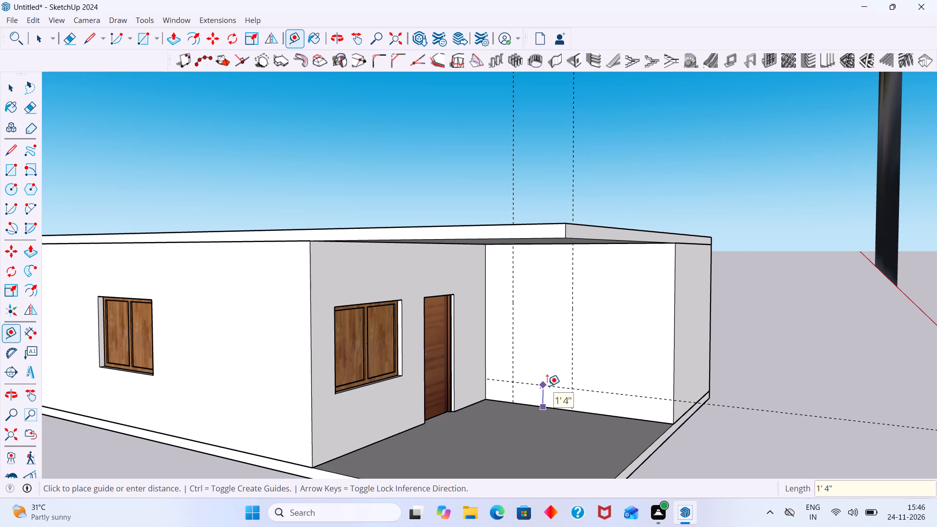
pyautogui.write("3'")
pyautogui.press('Return')
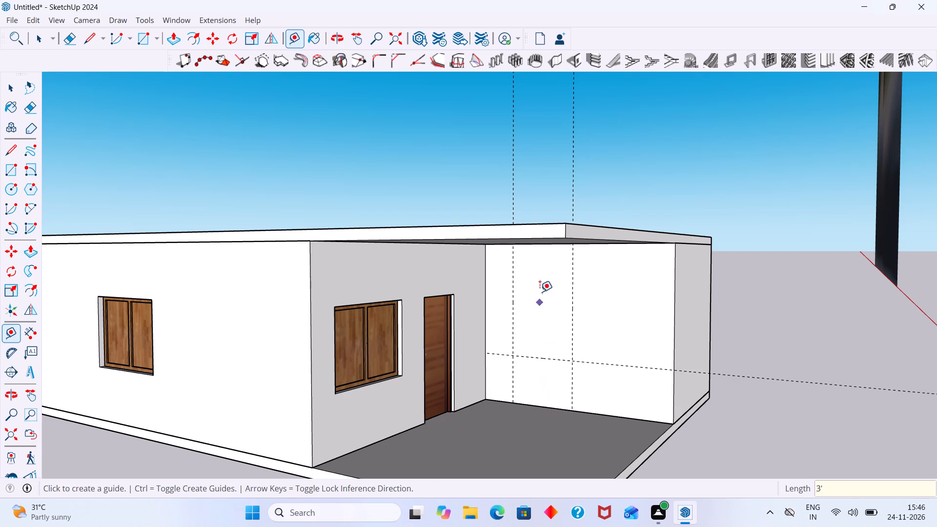
pyautogui.scroll(5, 541, 269)
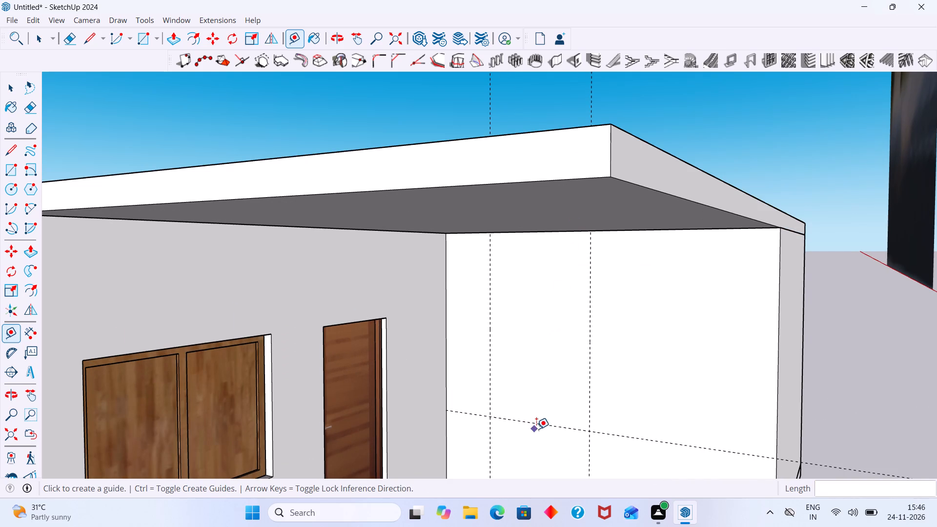
# Place a second horizontal guide on the porch side wall, 4' above the first horizontal guide.
pyautogui.click(548, 424)
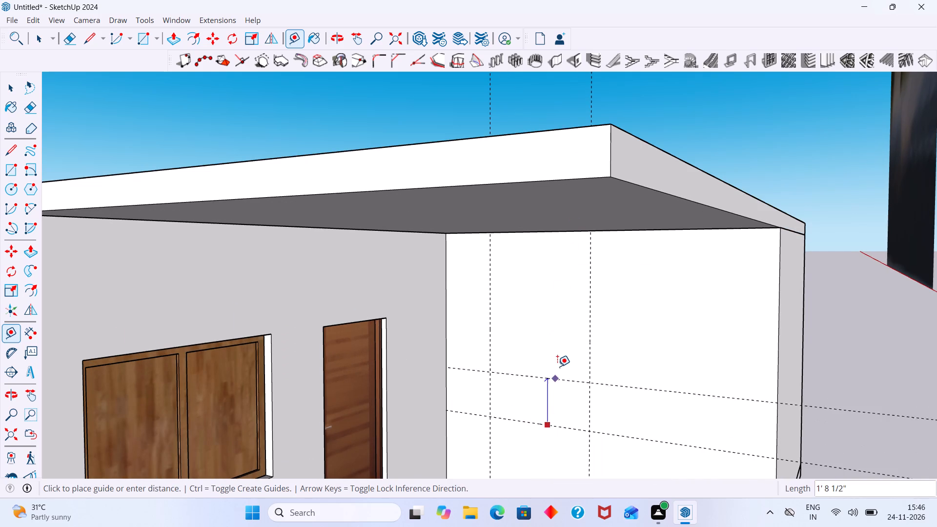
pyautogui.write("4'")
pyautogui.press('Return')
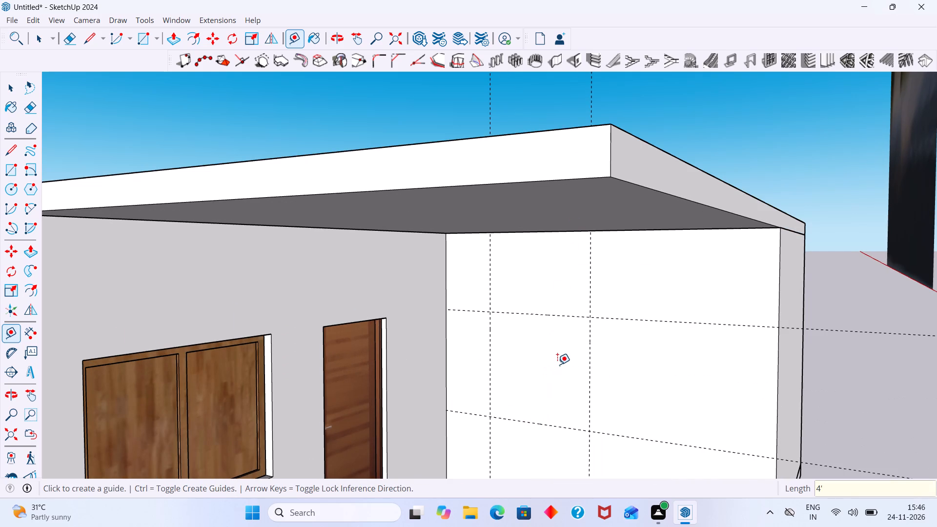
pyautogui.press('space')
# Create a 4' wide by 4' high wall opening at the lower guide intersection nearest the porch's inner corner.
pyautogui.scroll(-5, 616, 335)
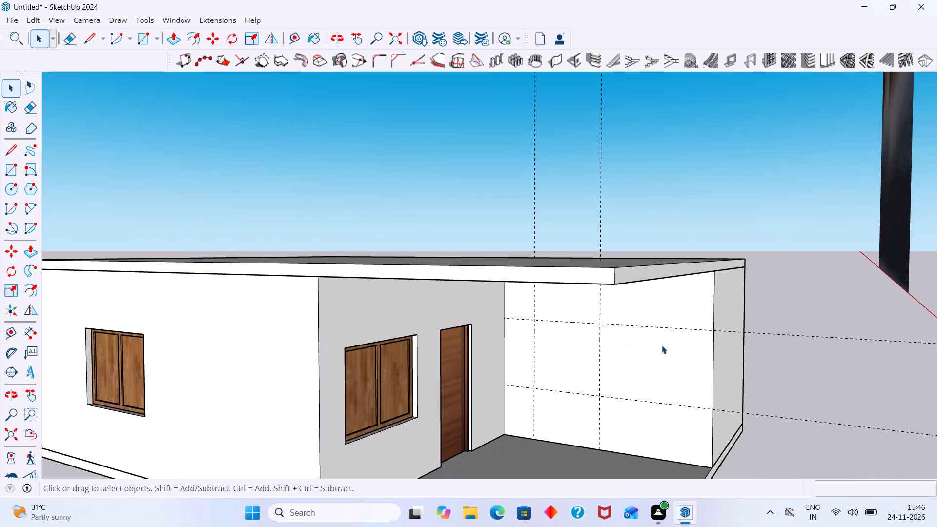
pyautogui.keyDown('shift'); pyautogui.moveTo(573, 322); pyautogui.dragTo(520, 318, button='middle'); pyautogui.keyUp('shift')
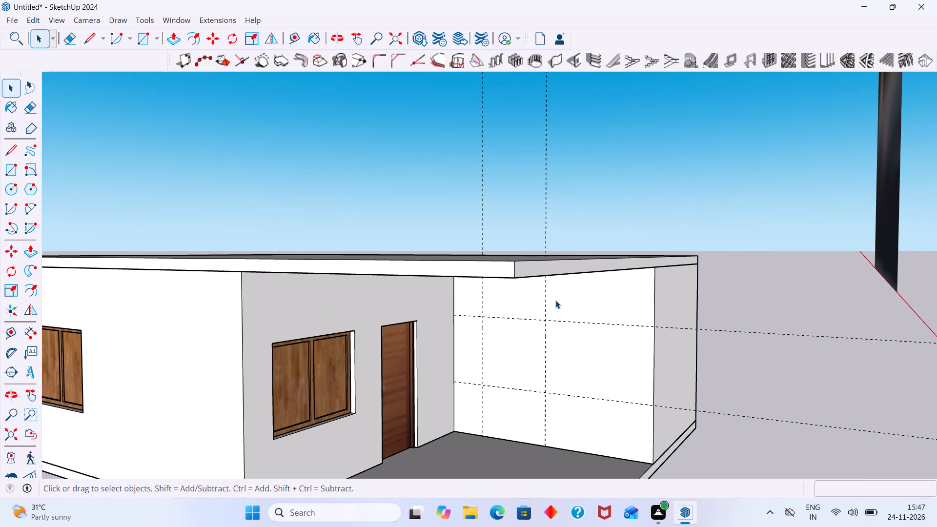
pyautogui.click(579, 61)
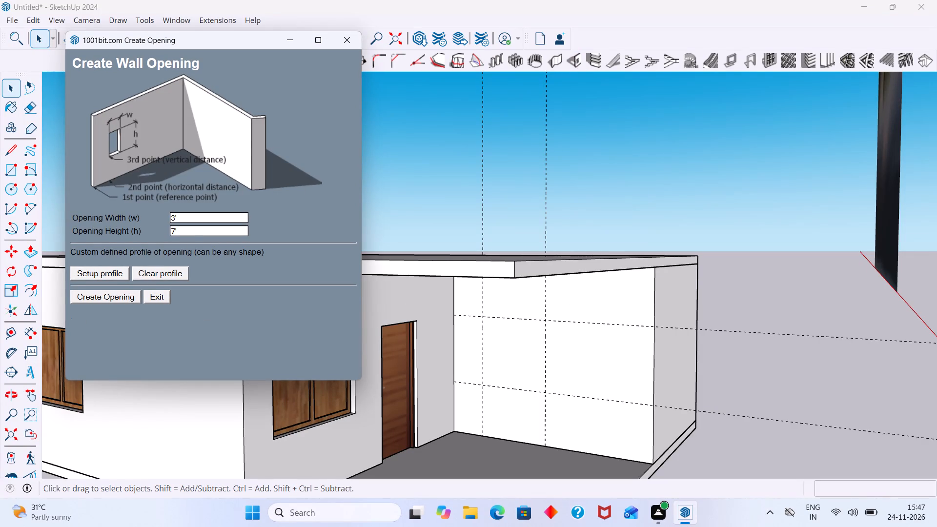
pyautogui.click(181, 220)
pyautogui.press('BackSpace')
pyautogui.write("4'")
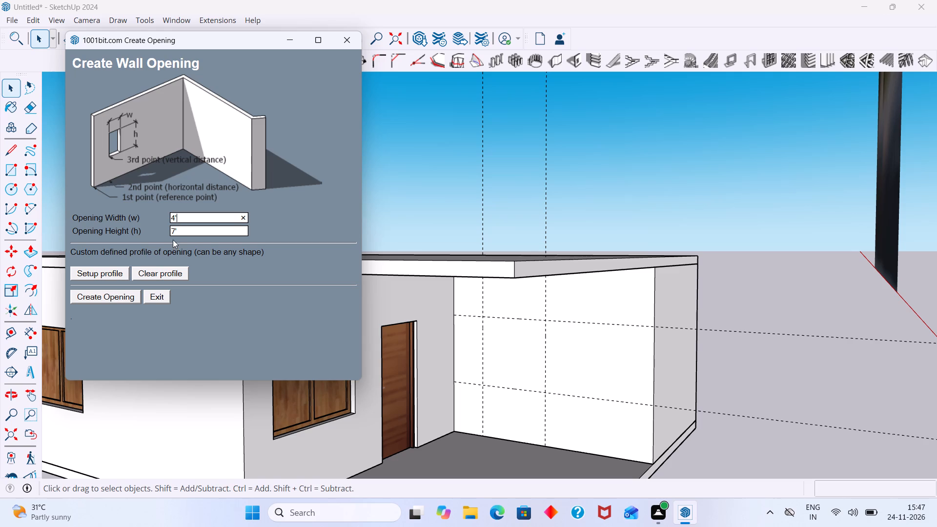
pyautogui.click(181, 231)
pyautogui.press('BackSpace')
pyautogui.write("4'")
pyautogui.press('Return')
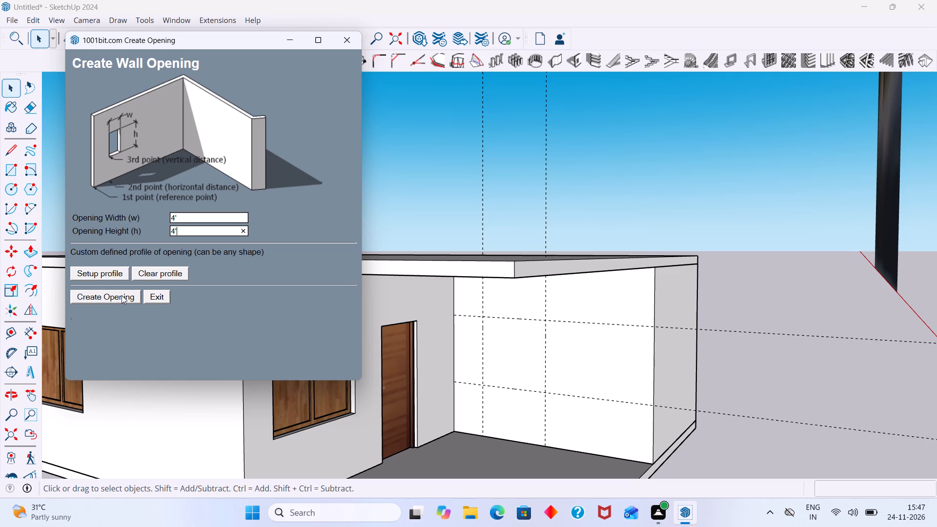
pyautogui.click(122, 295)
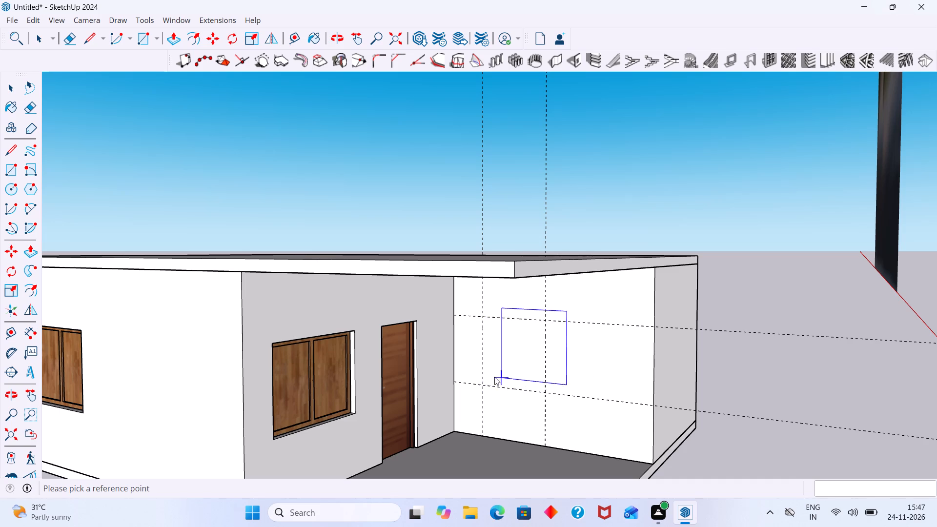
pyautogui.doubleClick(484, 387)
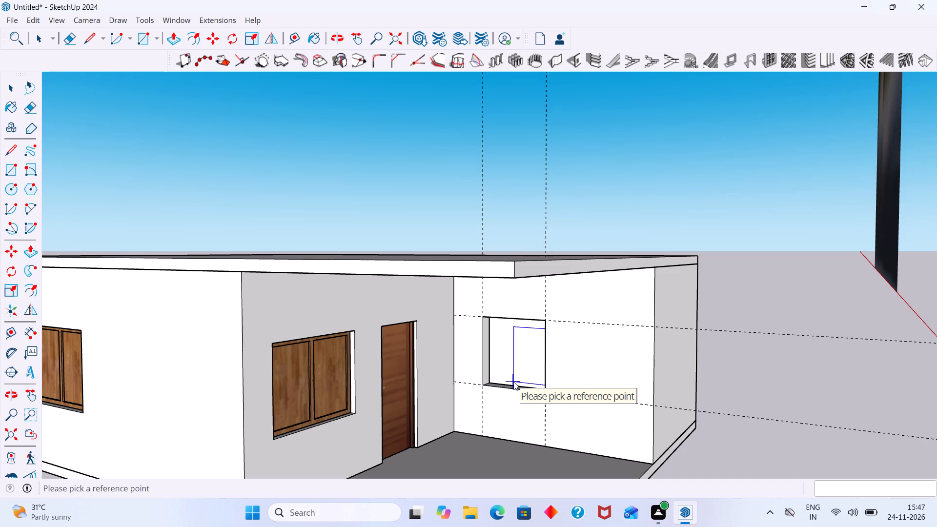
pyautogui.press('space')
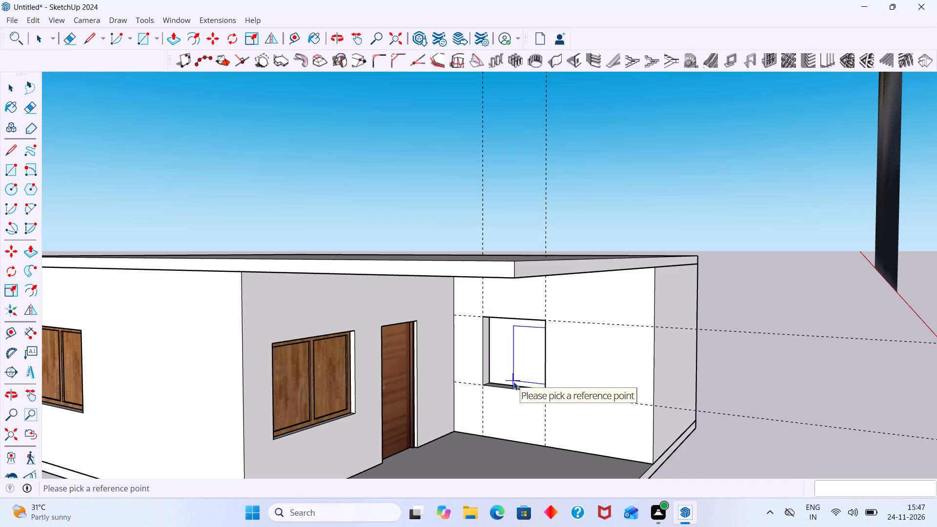
# Erase the two horizontal and two vertical guides used to lay out the porch side wall opening.
pyautogui.scroll(-6, 513, 276)
pyautogui.moveTo(471, 217); pyautogui.dragTo(436, 221, button='middle')
pyautogui.scroll(2, 357, 245)
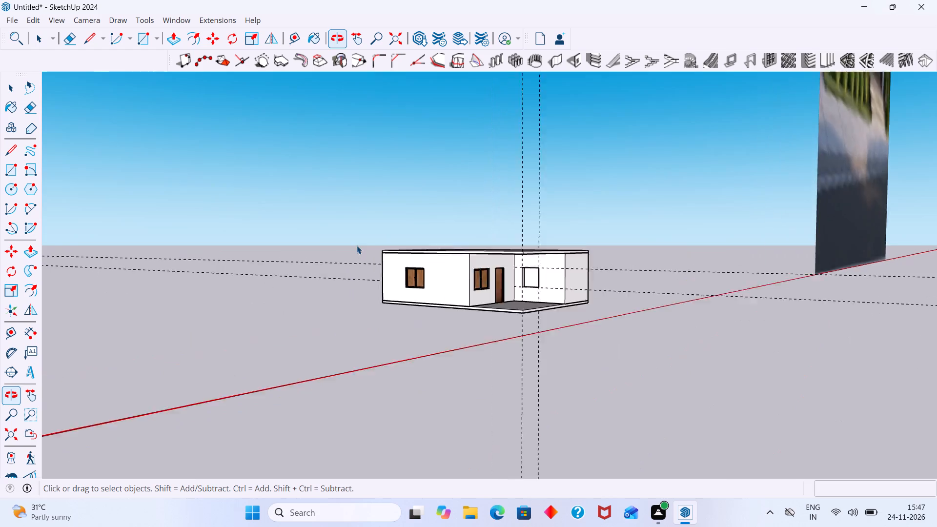
pyautogui.scroll(4, 357, 245)
pyautogui.click(346, 298)
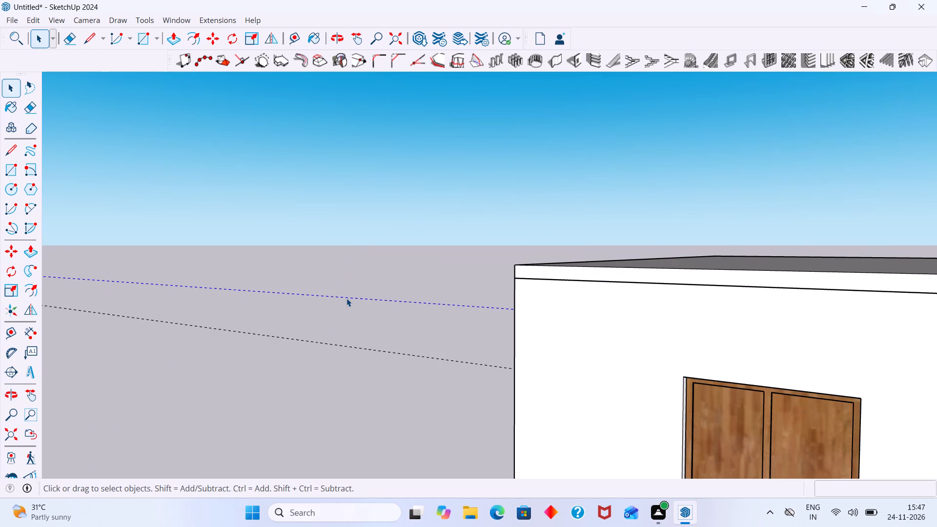
pyautogui.press('e')
pyautogui.moveTo(346, 289); pyautogui.dragTo(348, 353)
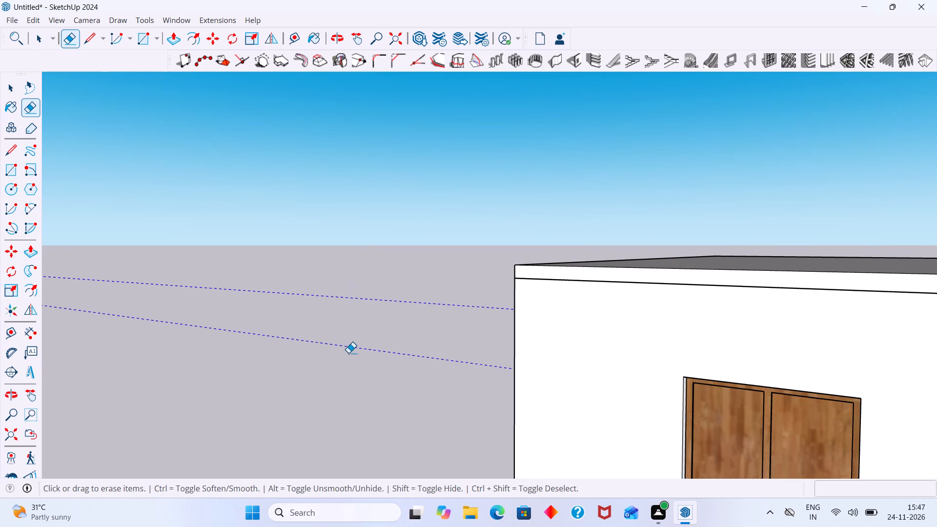
pyautogui.moveTo(348, 353); pyautogui.dragTo(348, 351)
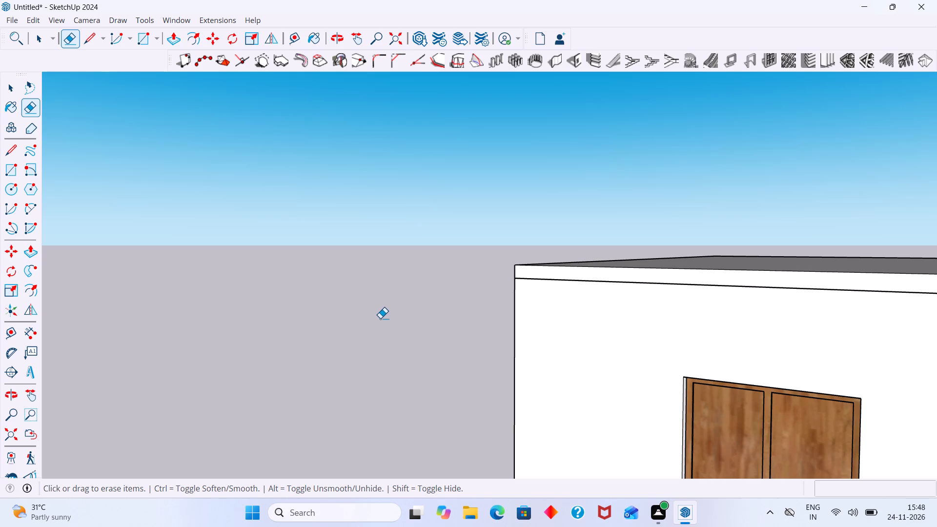
pyautogui.scroll(-15, 520, 334)
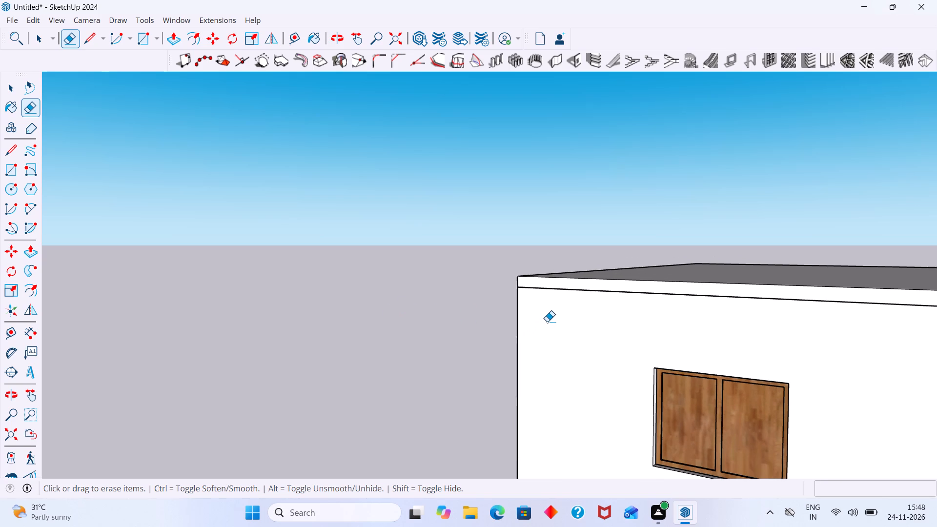
pyautogui.scroll(-18, 628, 323)
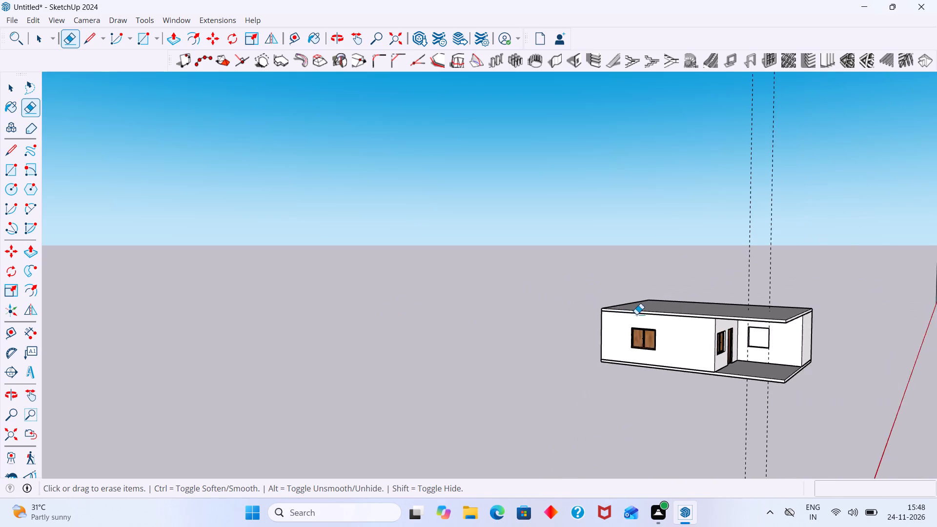
pyautogui.moveTo(787, 262); pyautogui.dragTo(717, 244)
pyautogui.press('space')
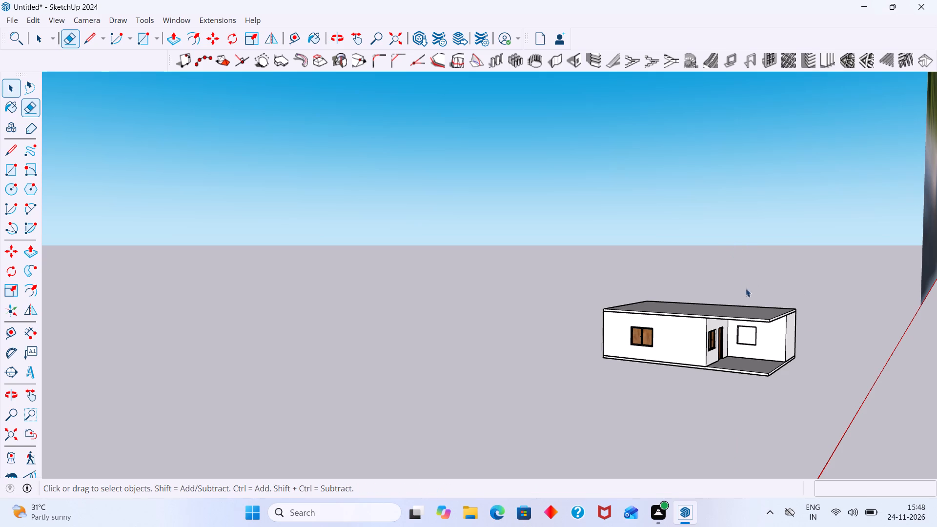
# Inside the wall group, draw a rectangle filling the new opening, between opposite corners at mid-depth of the wall thickness.
pyautogui.scroll(7, 725, 333)
pyautogui.moveTo(738, 332); pyautogui.dragTo(530, 296, button='middle')
pyautogui.keyDown('shift'); pyautogui.scroll(1, 715, 324); pyautogui.keyUp('shift')
pyautogui.scroll(4, 566, 308)
pyautogui.moveTo(524, 305); pyautogui.dragTo(480, 301, button='middle')
pyautogui.scroll(9, 525, 295)
pyautogui.click(527, 284)
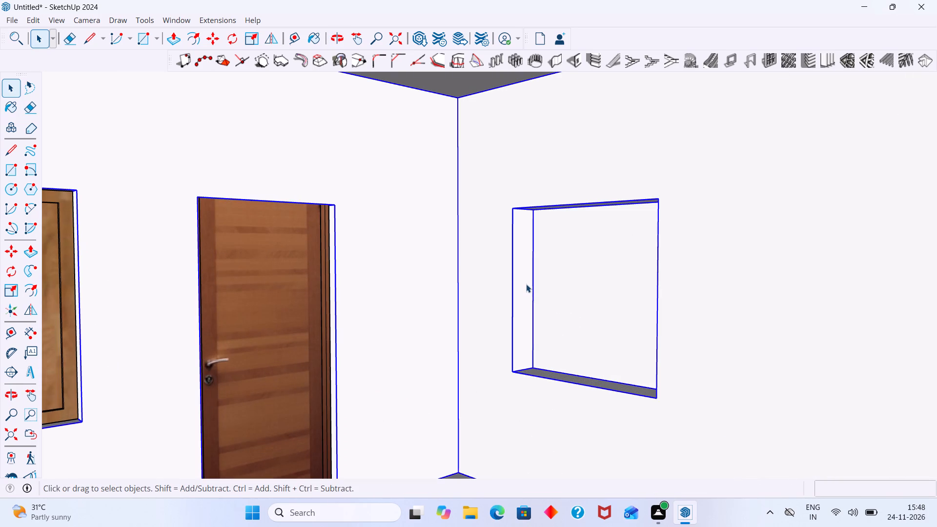
pyautogui.doubleClick(526, 284)
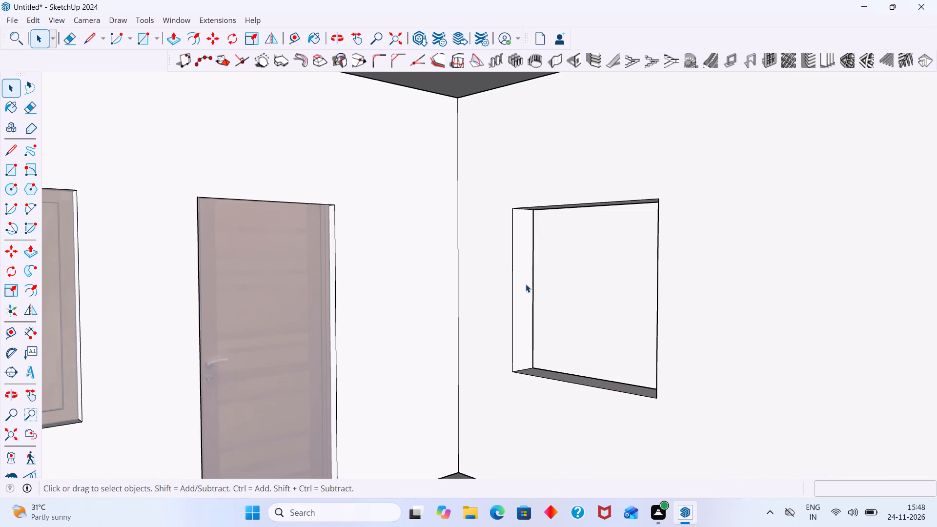
pyautogui.press('r')
pyautogui.scroll(6, 537, 210)
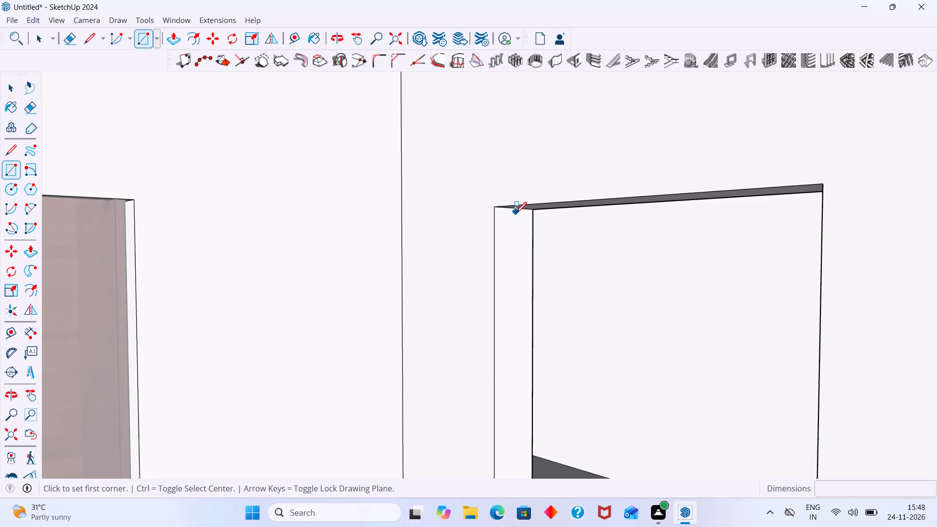
pyautogui.scroll(5, 516, 213)
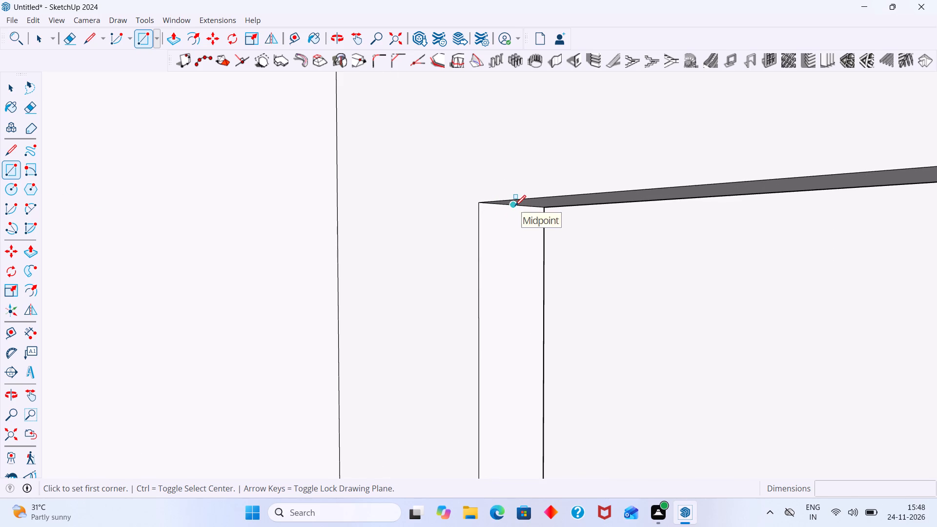
pyautogui.click(515, 206)
pyautogui.scroll(-10, 583, 310)
pyautogui.moveTo(657, 358); pyautogui.dragTo(806, 400, button='middle')
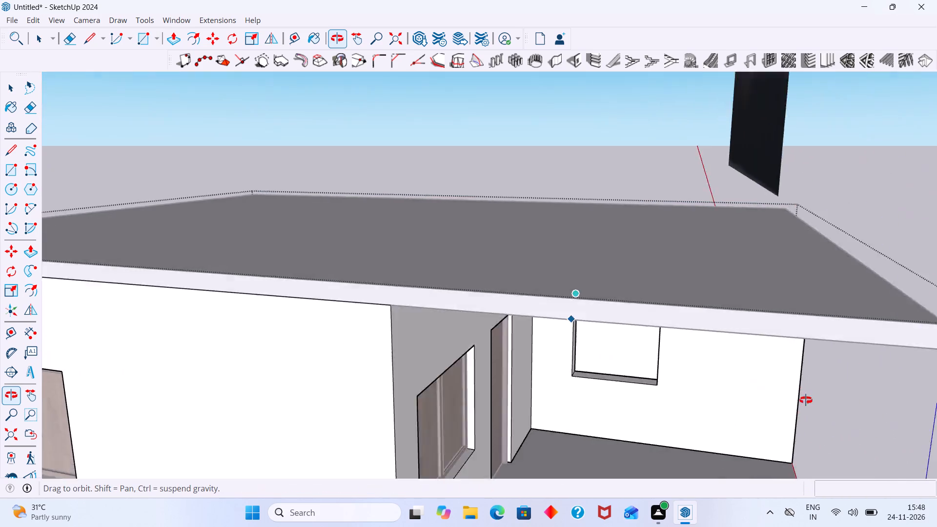
pyautogui.moveTo(806, 400); pyautogui.dragTo(849, 392, button='middle')
pyautogui.scroll(18, 723, 385)
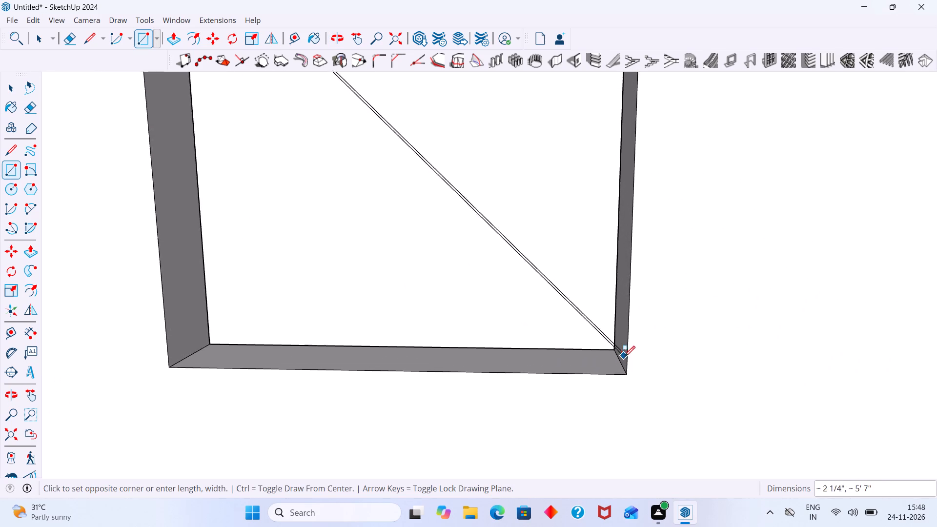
pyautogui.scroll(6, 624, 357)
pyautogui.click(616, 365)
pyautogui.press('space')
pyautogui.scroll(-3, 595, 355)
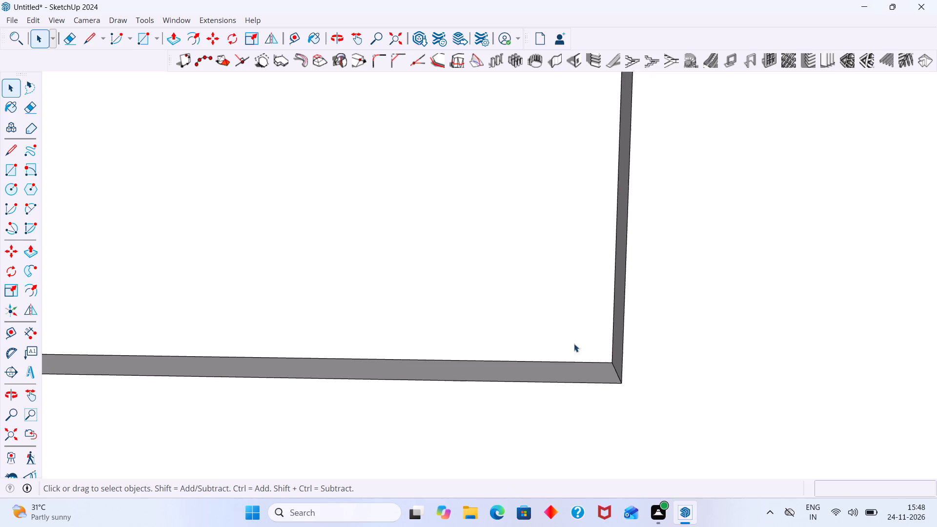
pyautogui.scroll(-20, 574, 344)
pyautogui.scroll(-6, 574, 344)
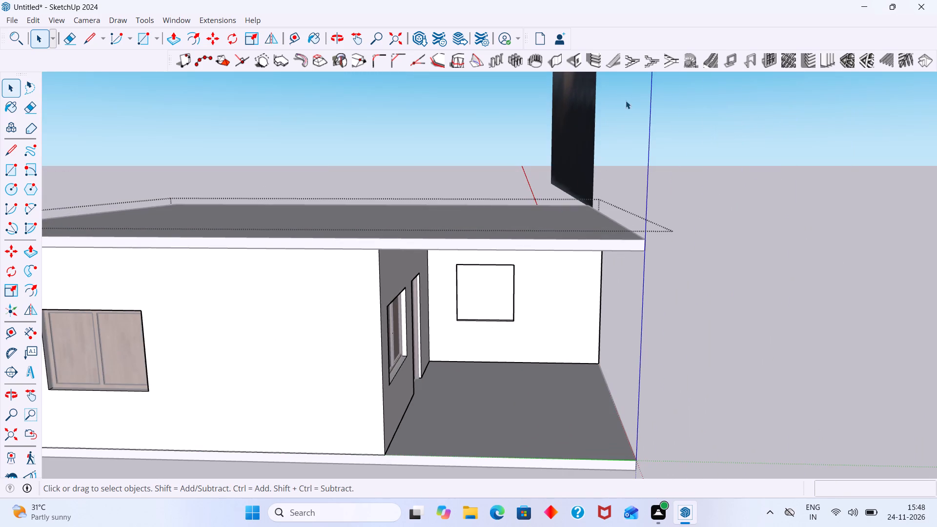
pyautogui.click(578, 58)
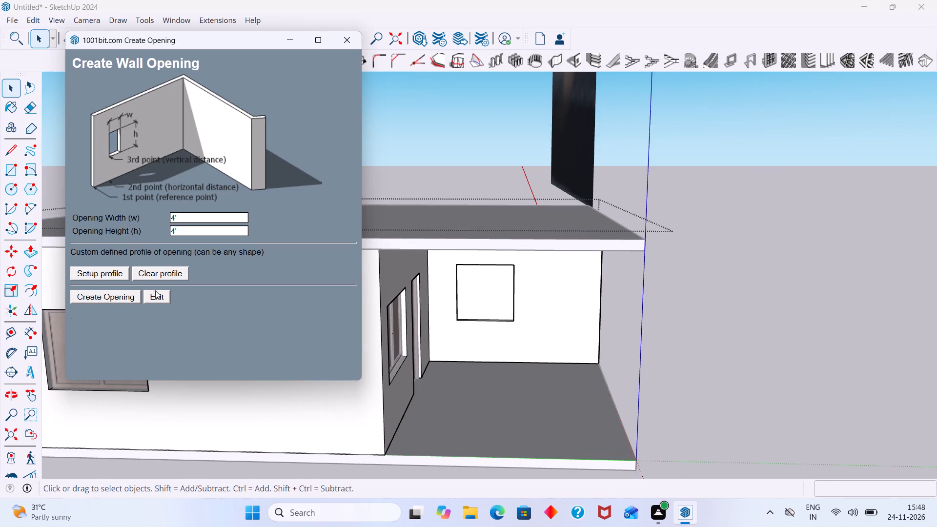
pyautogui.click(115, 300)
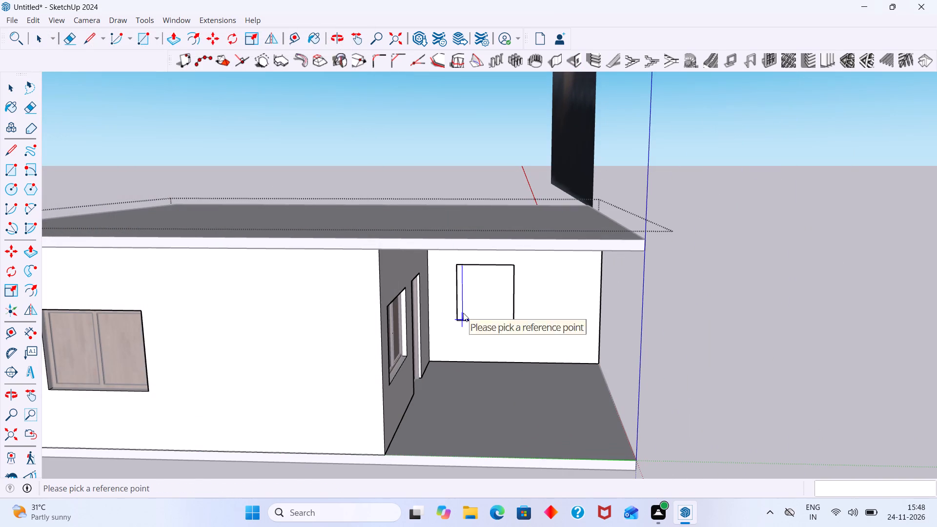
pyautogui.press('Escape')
# Turn the opening's face into a rectangular window frame with Panel Divider: 1 row, 2 columns, 2" deep, 2 1/2" frame and divider widths, middle location.
pyautogui.click(489, 296)
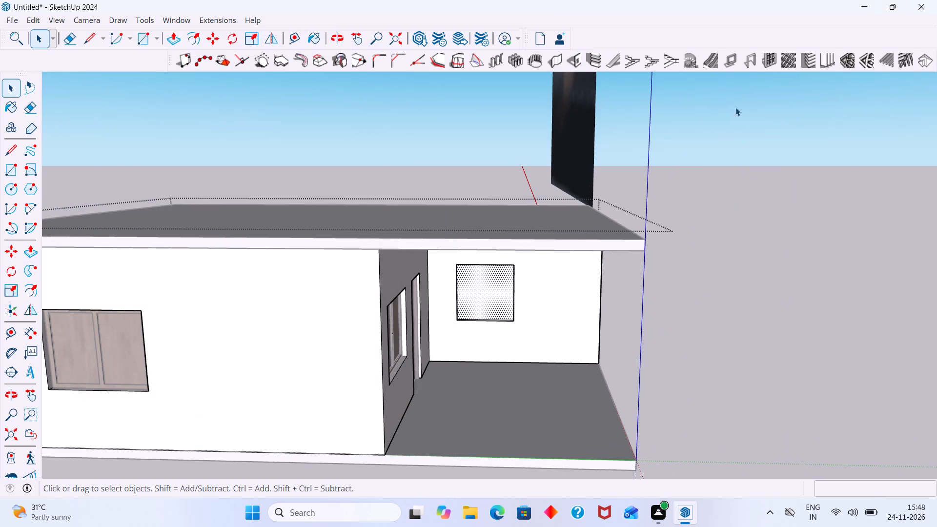
pyautogui.click(773, 61)
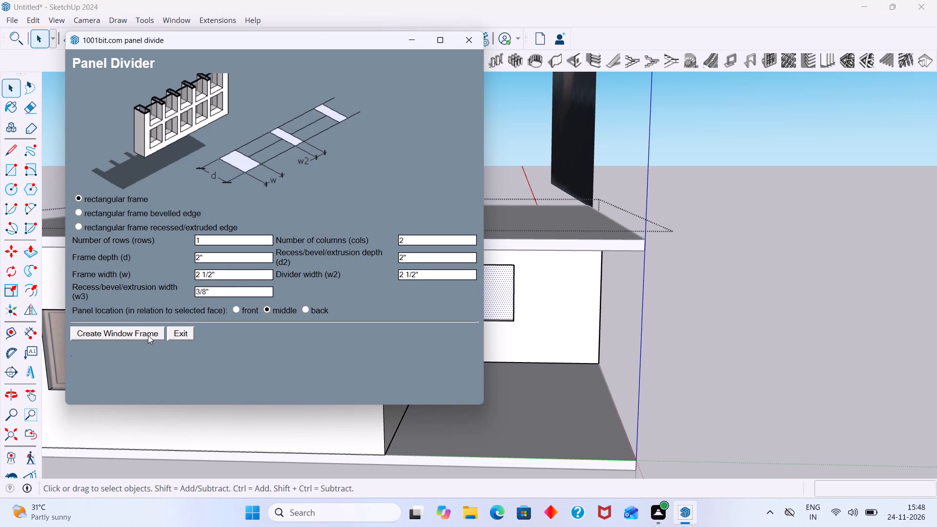
pyautogui.click(148, 335)
pyautogui.scroll(5, 516, 285)
pyautogui.moveTo(494, 294); pyautogui.dragTo(389, 297, button='middle')
pyautogui.scroll(4, 468, 291)
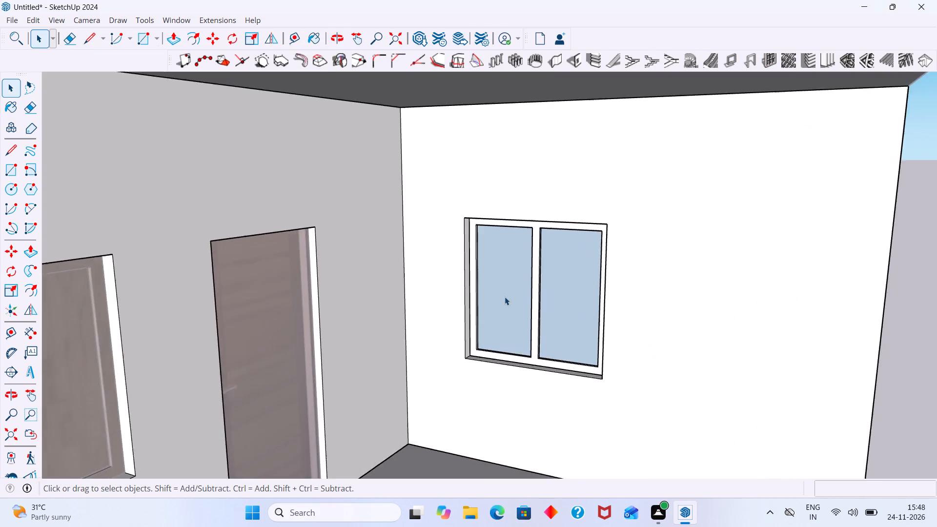
pyautogui.scroll(3, 505, 297)
pyautogui.scroll(-15, 512, 299)
pyautogui.click(781, 280)
# Examine the house model from the porch front and compare it with the reference elevation image.
pyautogui.scroll(5, 527, 270)
pyautogui.moveTo(591, 277); pyautogui.dragTo(391, 275, button='middle')
pyautogui.scroll(-8, 468, 279)
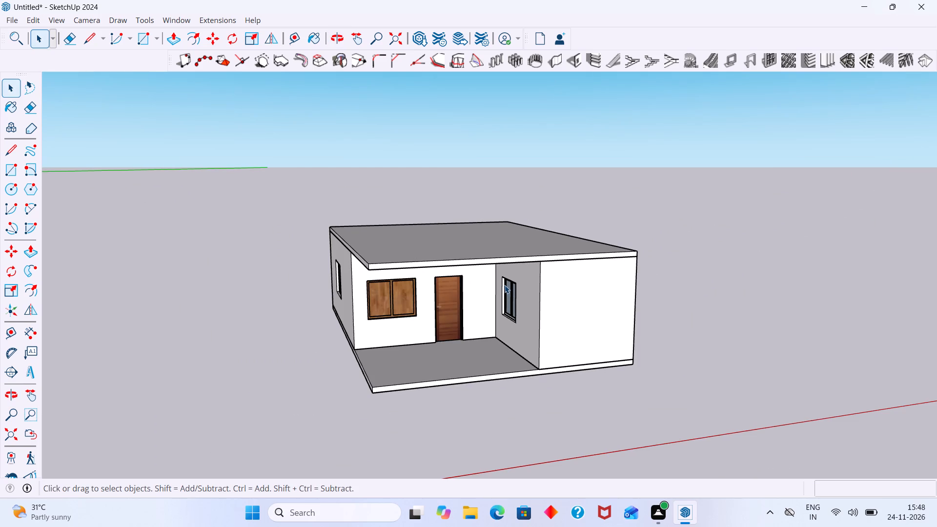
pyautogui.scroll(-9, 503, 299)
pyautogui.keyDown('shift'); pyautogui.moveTo(551, 308); pyautogui.dragTo(281, 308, button='middle'); pyautogui.keyUp('shift')
pyautogui.scroll(-8, 484, 293)
pyautogui.moveTo(592, 305); pyautogui.dragTo(396, 343, button='middle')
pyautogui.scroll(-4, 416, 342)
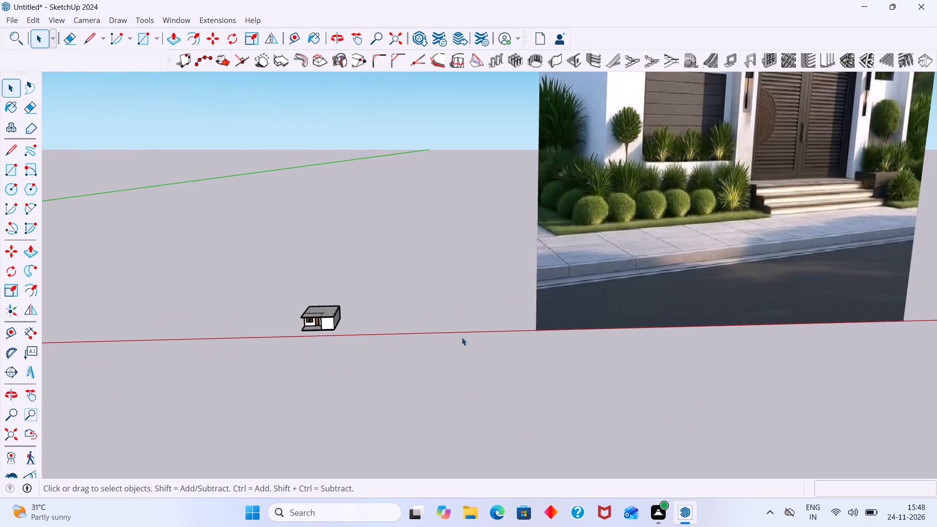
pyautogui.scroll(-11, 462, 337)
pyautogui.keyDown('shift'); pyautogui.moveTo(516, 333); pyautogui.dragTo(439, 341, button='middle'); pyautogui.keyUp('shift')
pyautogui.scroll(6, 610, 224)
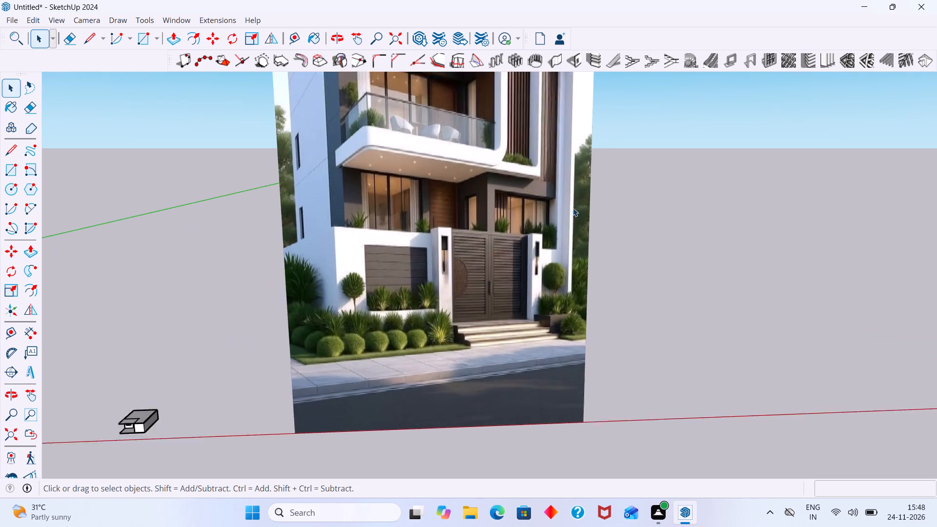
# Examine the ground-floor front of the reference elevation image and the matching front wall of the house model.
pyautogui.scroll(2, 573, 208)
pyautogui.scroll(-2, 539, 216)
pyautogui.keyDown('shift'); pyautogui.moveTo(527, 225); pyautogui.dragTo(642, 211, button='middle'); pyautogui.keyUp('shift')
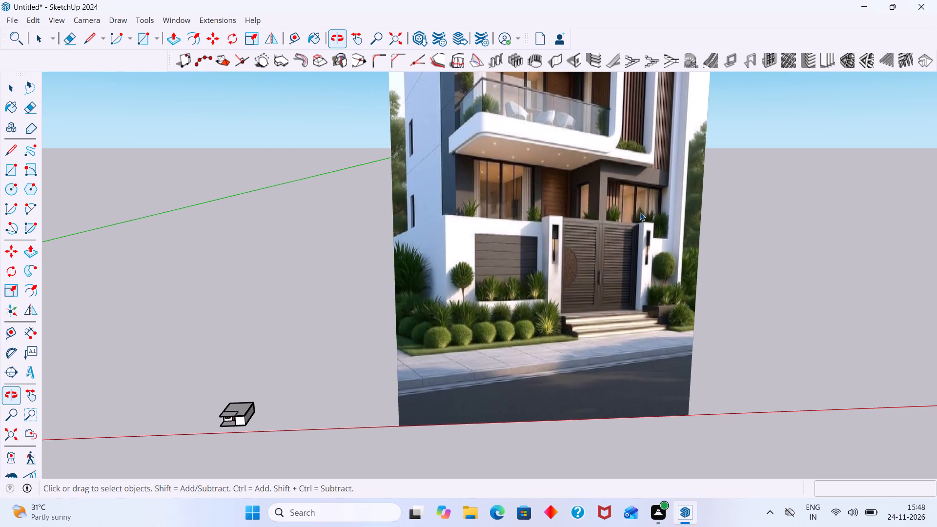
pyautogui.keyDown('shift'); pyautogui.moveTo(253, 421); pyautogui.dragTo(285, 410, button='middle'); pyautogui.keyUp('shift')
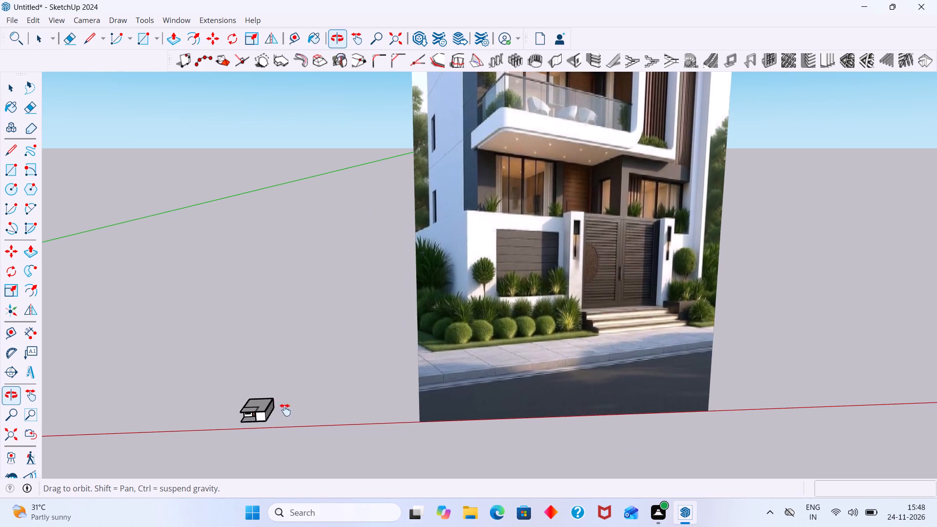
pyautogui.keyDown('shift'); pyautogui.moveTo(285, 410); pyautogui.dragTo(393, 340, button='middle'); pyautogui.keyUp('shift')
pyautogui.scroll(15, 362, 349)
pyautogui.moveTo(381, 344); pyautogui.dragTo(517, 325, button='middle')
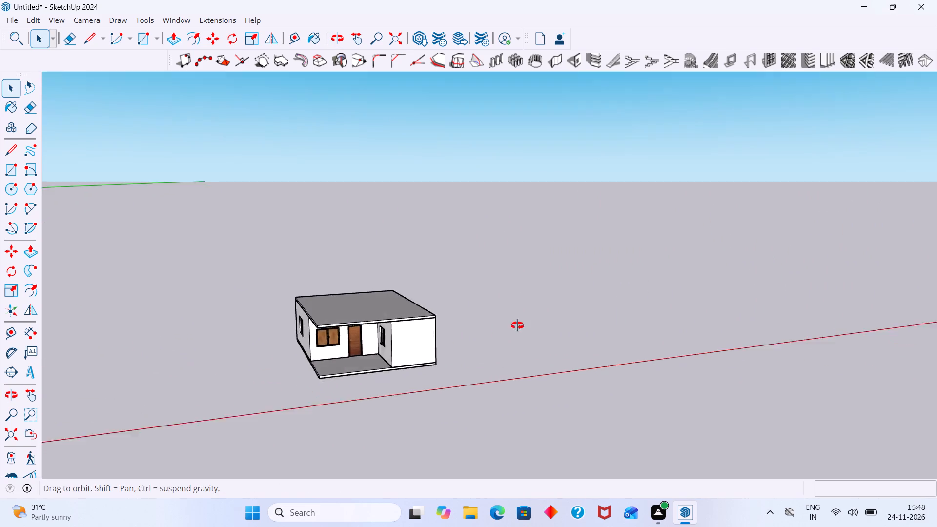
pyautogui.moveTo(517, 325); pyautogui.dragTo(531, 323, button='middle')
pyautogui.scroll(13, 436, 354)
# Inside the wall group, place two horizontal guides on the front wall beside the porch: 3' above its base and 4' above that guide.
pyautogui.doubleClick(426, 339)
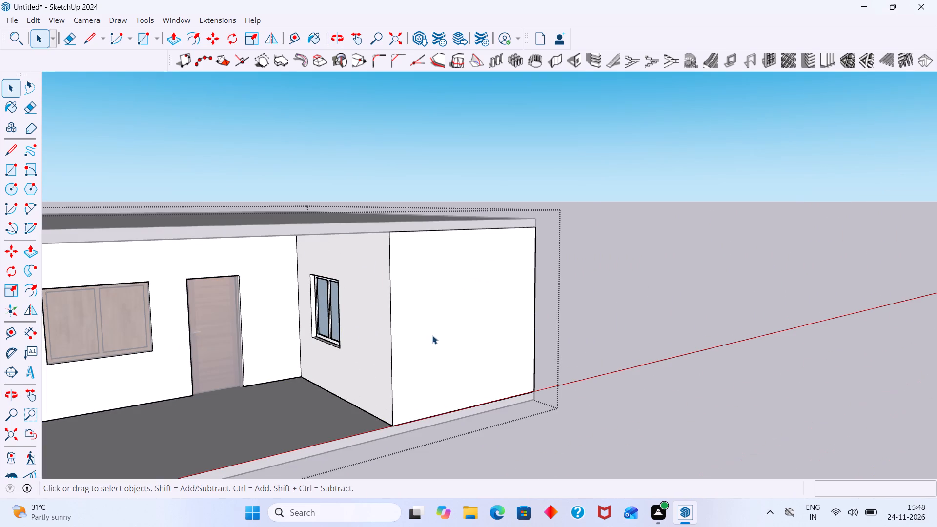
pyautogui.click(432, 335)
pyautogui.press('t')
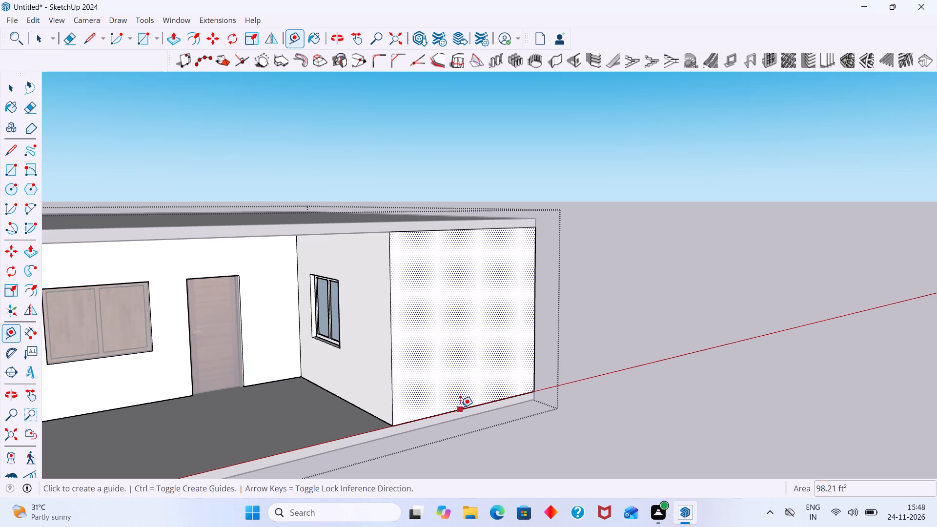
pyautogui.click(460, 407)
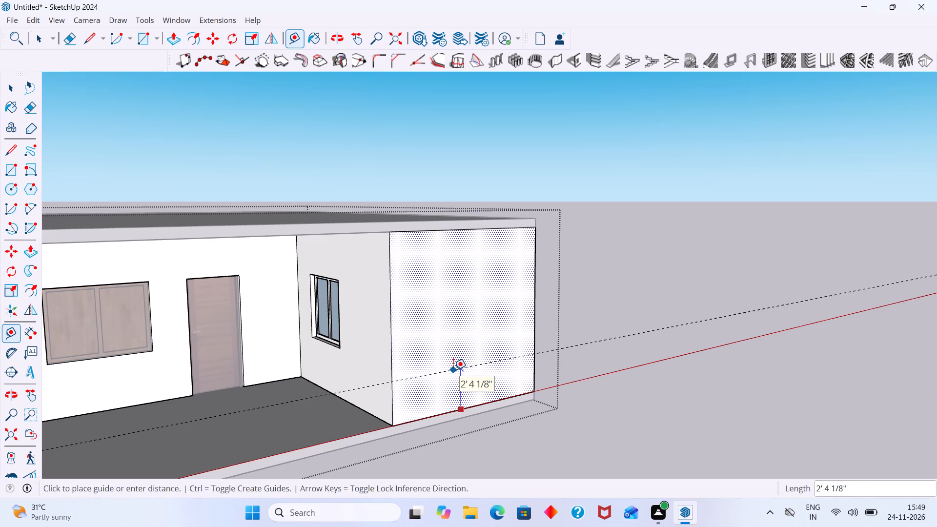
pyautogui.write("3'")
pyautogui.press('Return')
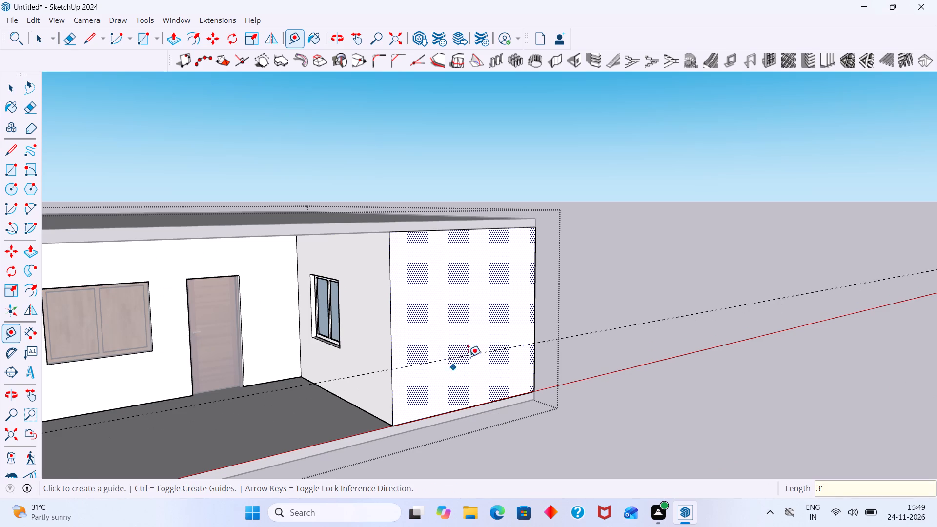
pyautogui.click(458, 356)
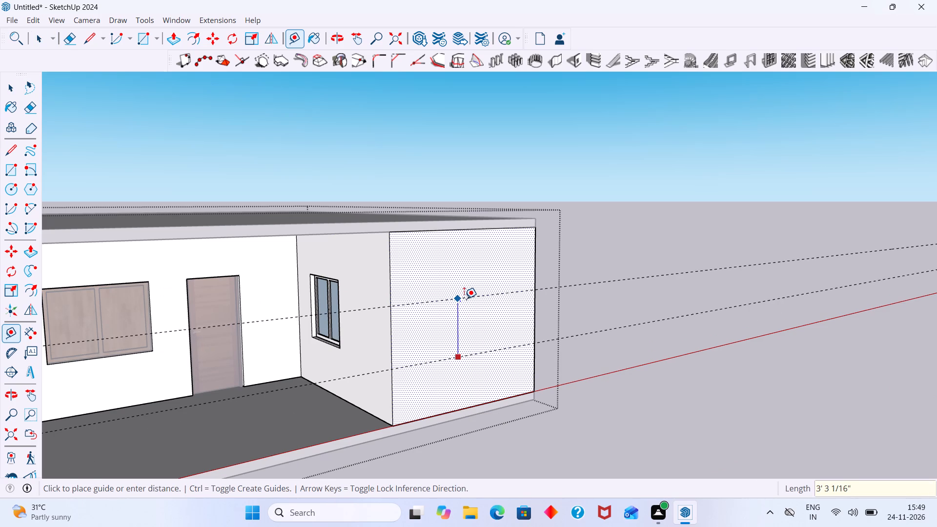
pyautogui.write("4'")
pyautogui.press('Return')
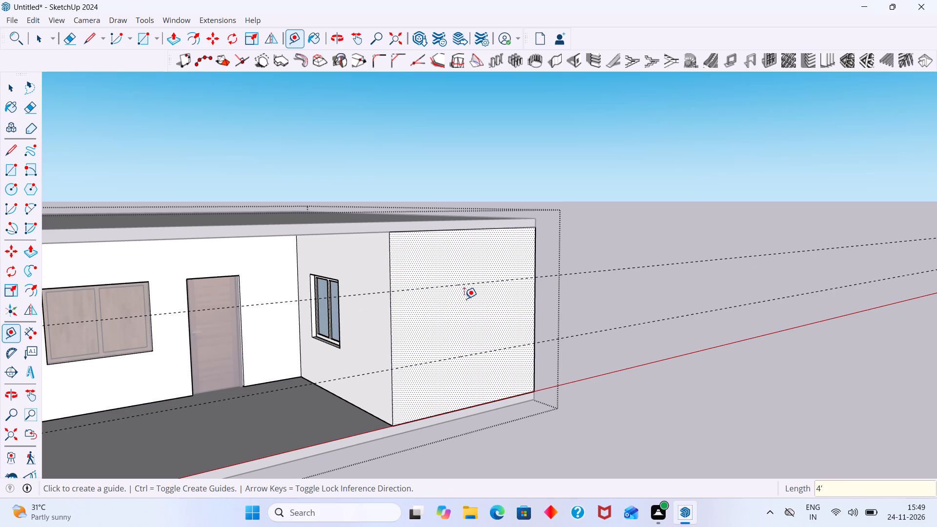
# Place two vertical guides on the same front wall: 2' from its porch-side edge and 5' beyond that guide.
pyautogui.click(392, 324)
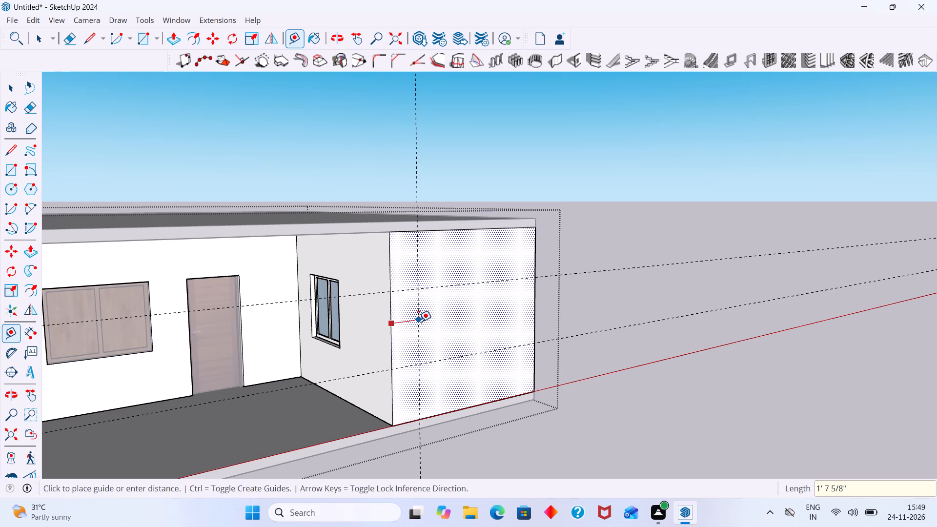
pyautogui.press('2')
pyautogui.press("'")
pyautogui.press('Return')
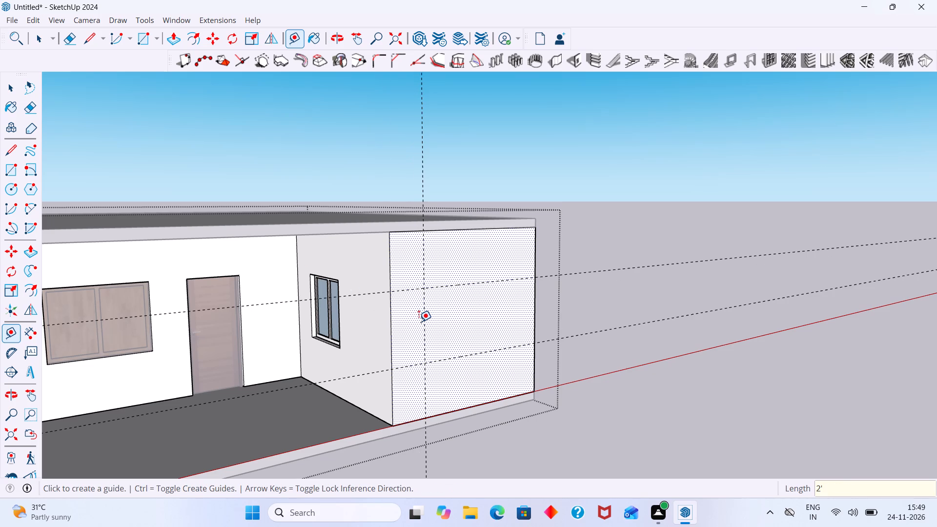
pyautogui.click(423, 325)
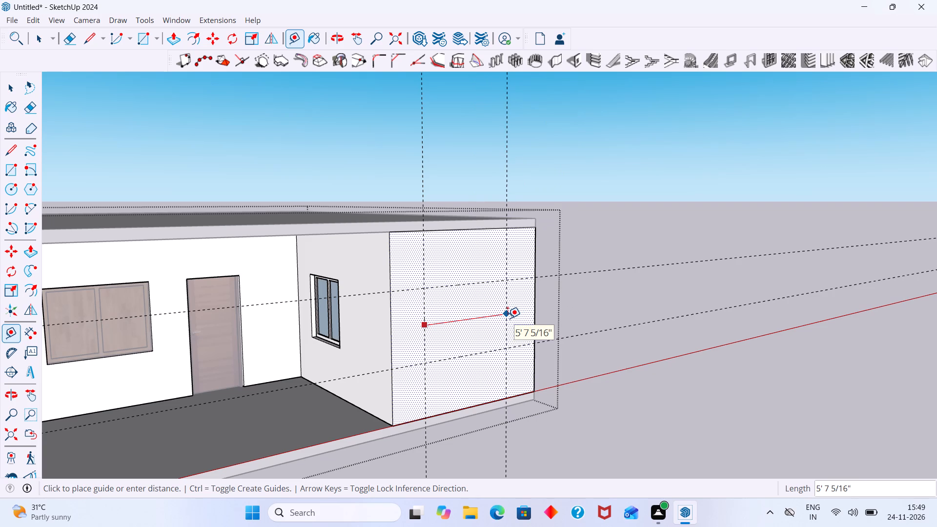
pyautogui.write("5'")
pyautogui.press('Return')
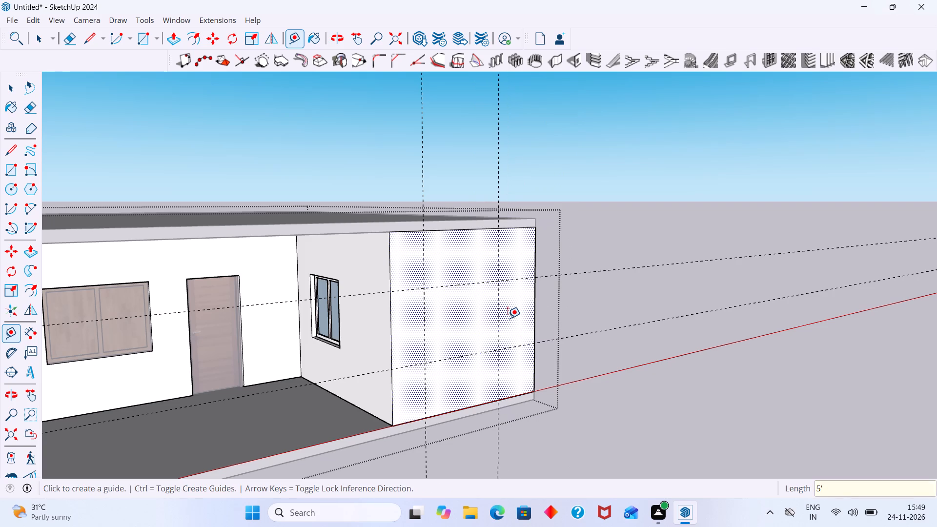
pyautogui.press('space')
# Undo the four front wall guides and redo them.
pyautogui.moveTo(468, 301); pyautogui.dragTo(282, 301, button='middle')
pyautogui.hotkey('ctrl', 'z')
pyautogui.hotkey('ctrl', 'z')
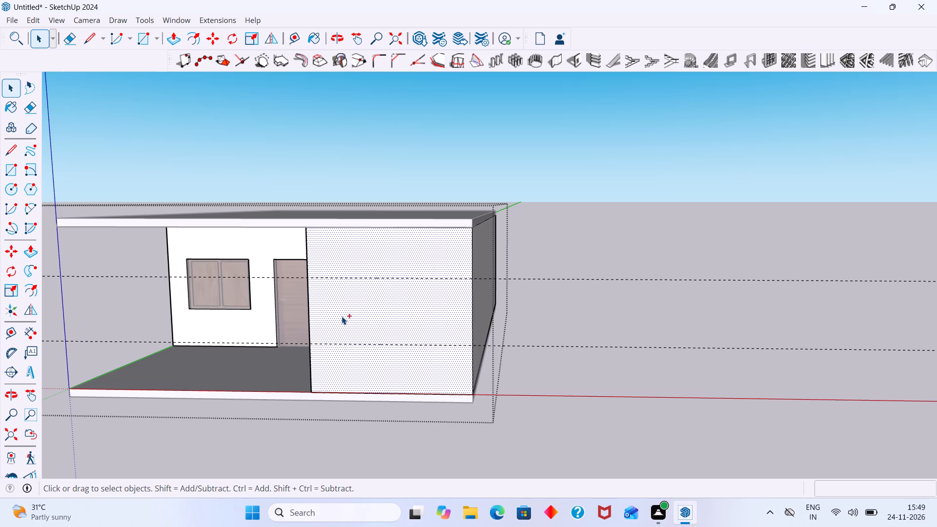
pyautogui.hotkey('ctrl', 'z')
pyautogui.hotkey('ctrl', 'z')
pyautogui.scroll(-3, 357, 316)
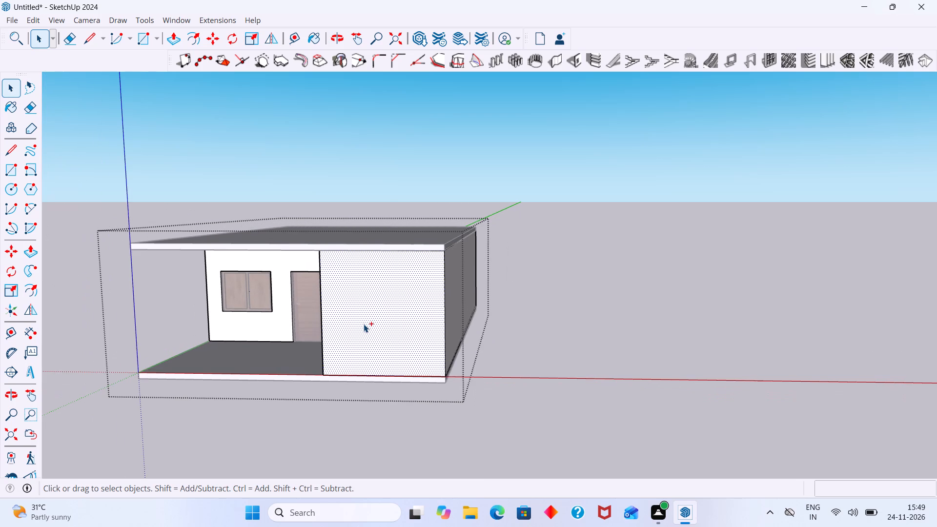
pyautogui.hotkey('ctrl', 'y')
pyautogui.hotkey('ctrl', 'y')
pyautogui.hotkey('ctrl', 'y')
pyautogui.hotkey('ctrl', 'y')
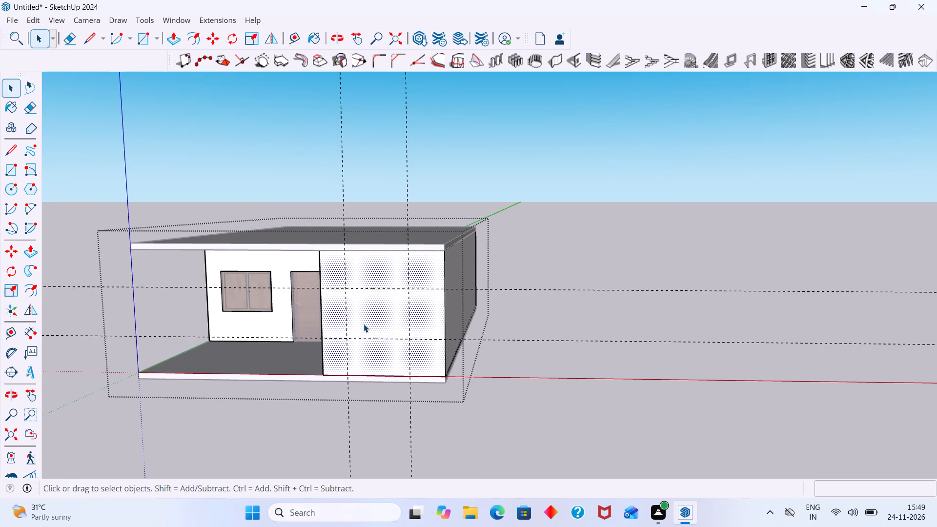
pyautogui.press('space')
# Create a 4' by 4' wall opening in the front wall, starting at the guides' lower intersection nearest the porch.
pyautogui.click(580, 55)
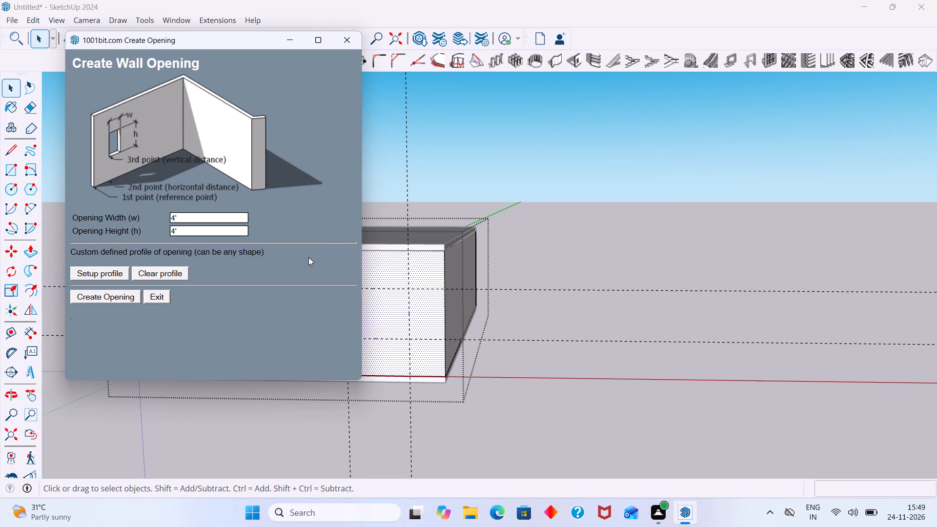
pyautogui.click(113, 298)
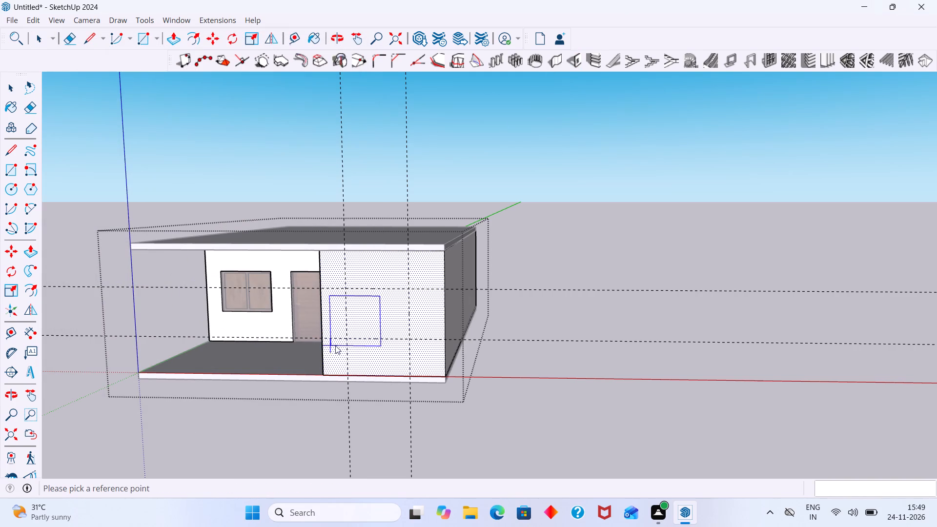
pyautogui.doubleClick(346, 339)
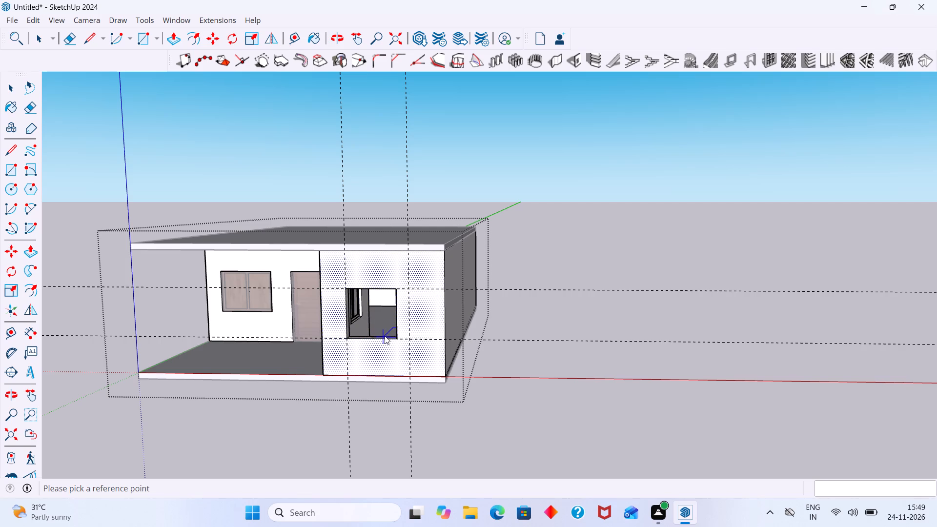
pyautogui.press('space')
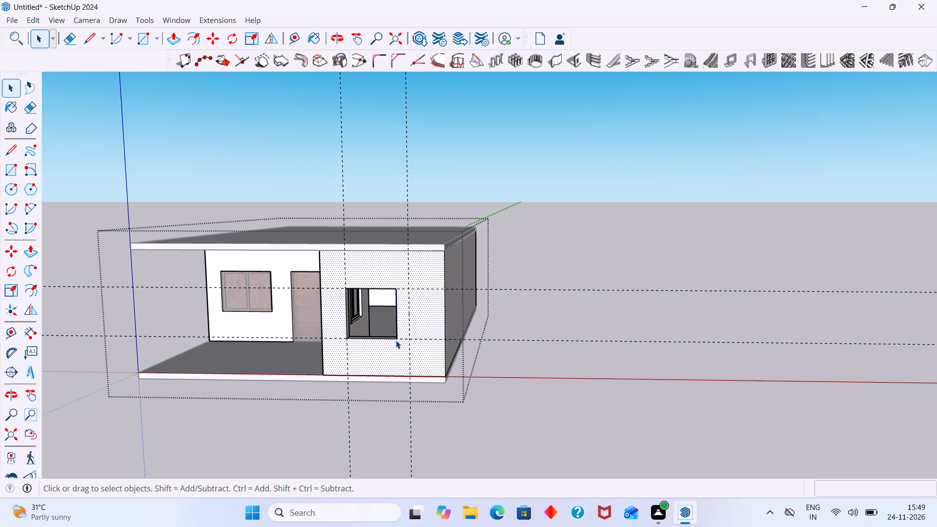
# Push the opening's jamb farthest from the porch outward 1' to the second vertical guide.
pyautogui.moveTo(401, 340); pyautogui.dragTo(550, 344, button='middle')
pyautogui.scroll(12, 536, 333)
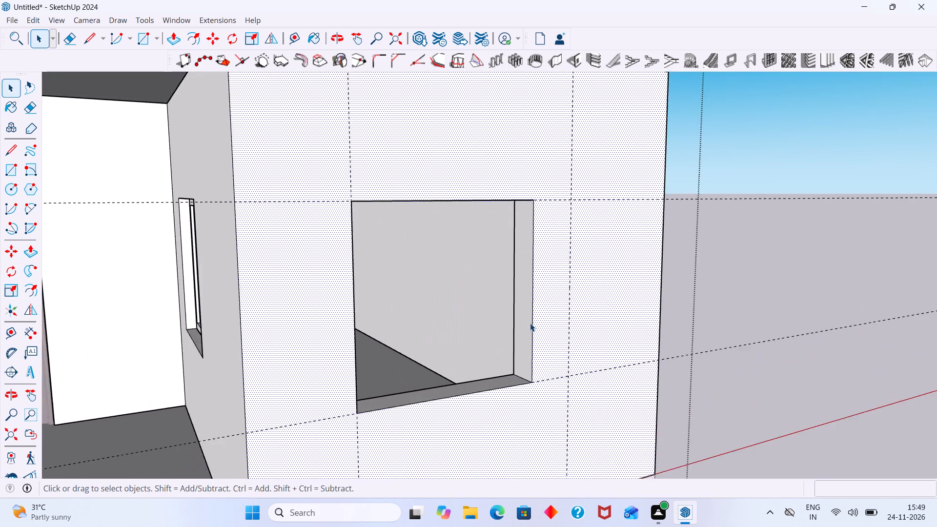
pyautogui.scroll(4, 530, 323)
pyautogui.click(522, 308)
pyautogui.press('p')
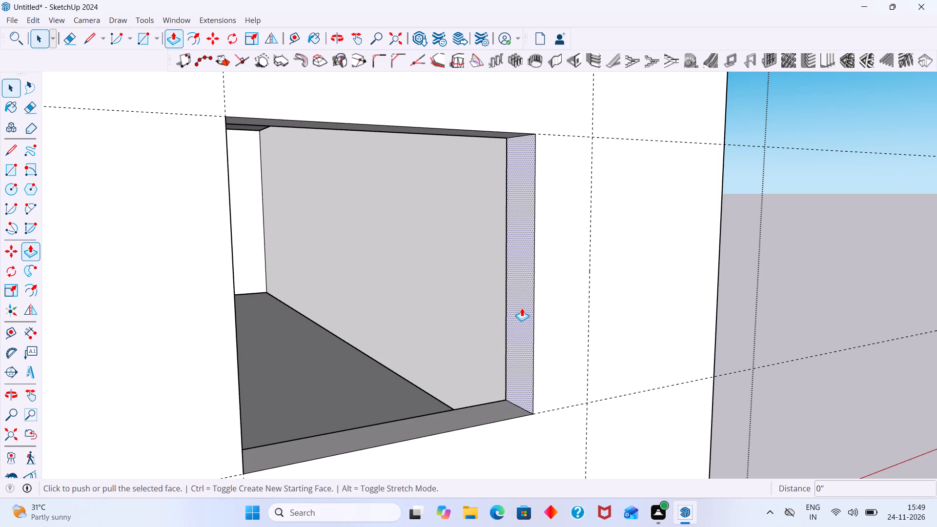
pyautogui.click(522, 308)
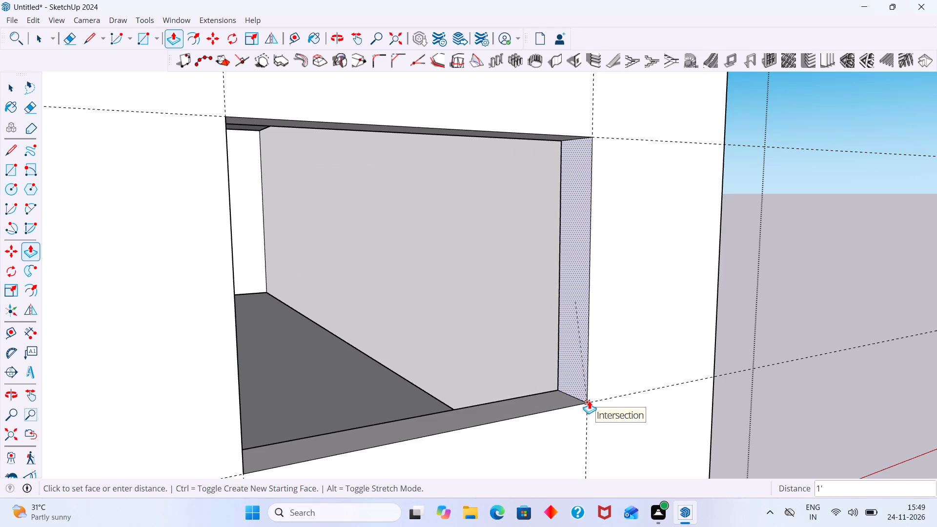
pyautogui.click(589, 401)
pyautogui.press('space')
pyautogui.scroll(-18, 580, 353)
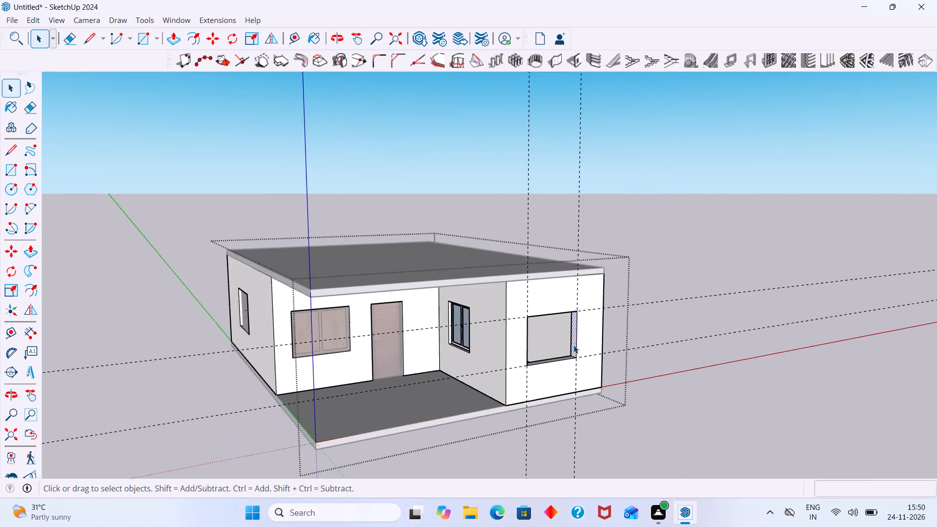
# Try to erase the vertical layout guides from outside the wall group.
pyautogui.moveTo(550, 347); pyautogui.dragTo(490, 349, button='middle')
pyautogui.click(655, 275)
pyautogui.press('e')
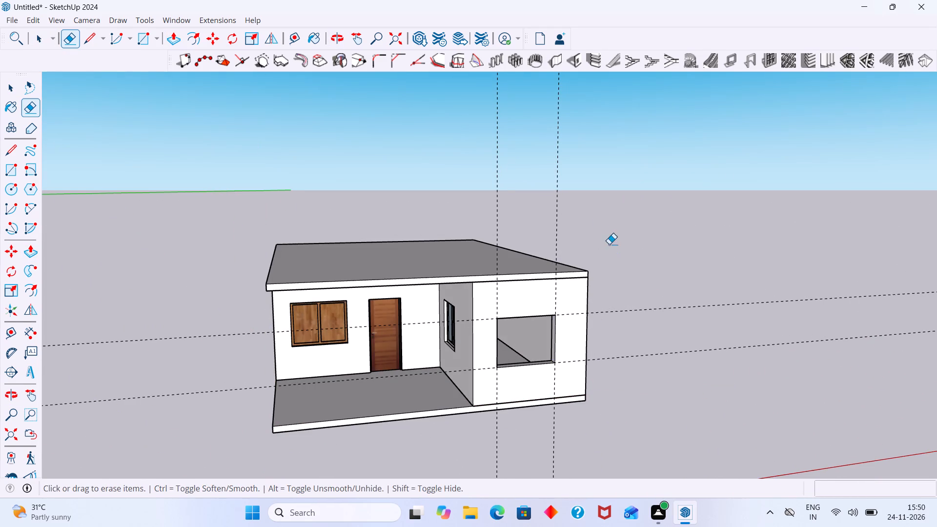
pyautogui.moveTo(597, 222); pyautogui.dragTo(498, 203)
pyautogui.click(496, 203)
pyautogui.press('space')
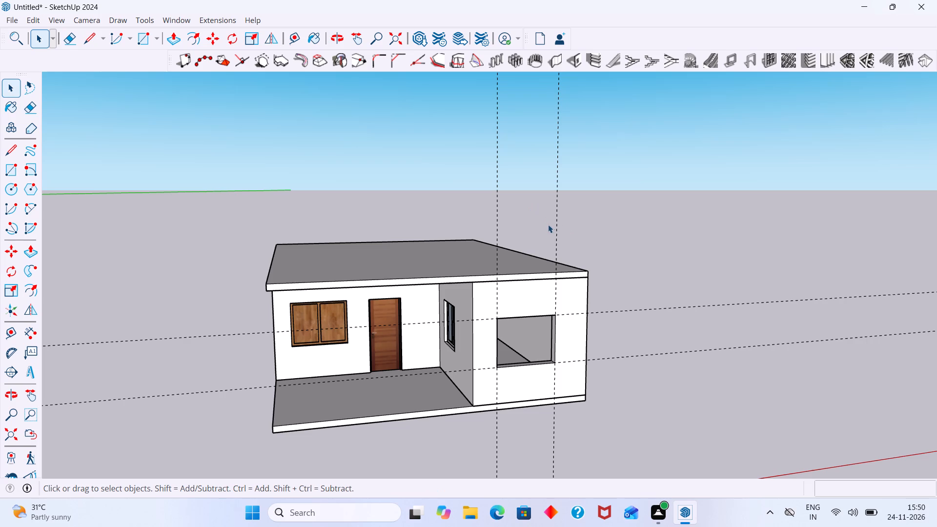
# Inside the wall group, erase the two vertical and two horizontal guides used for the front wall opening.
pyautogui.doubleClick(555, 223)
pyautogui.click(556, 224)
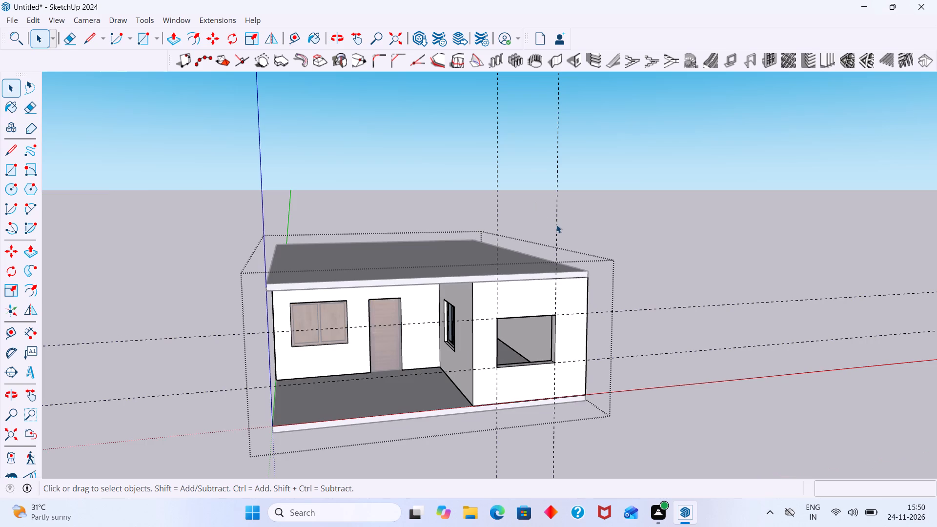
pyautogui.press('e')
pyautogui.moveTo(579, 212); pyautogui.dragTo(566, 212)
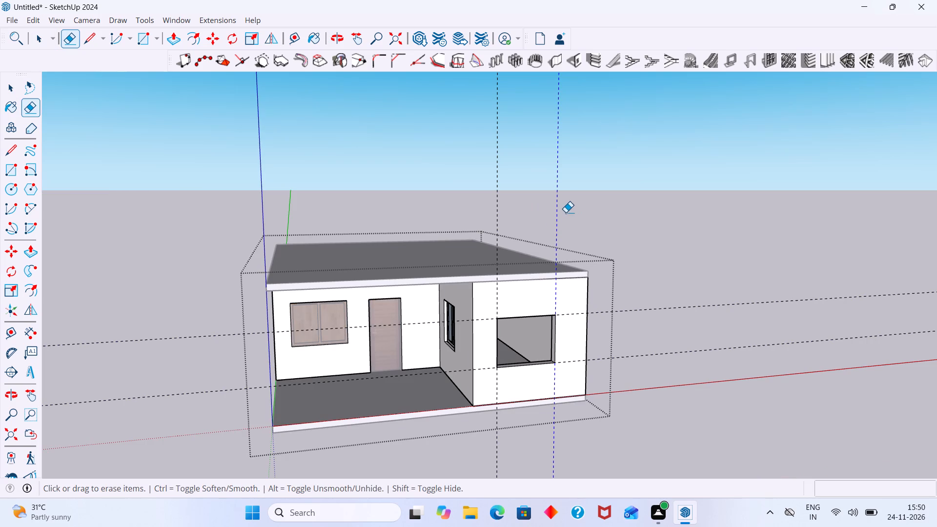
pyautogui.moveTo(566, 212); pyautogui.dragTo(491, 217)
pyautogui.moveTo(672, 286); pyautogui.dragTo(680, 315)
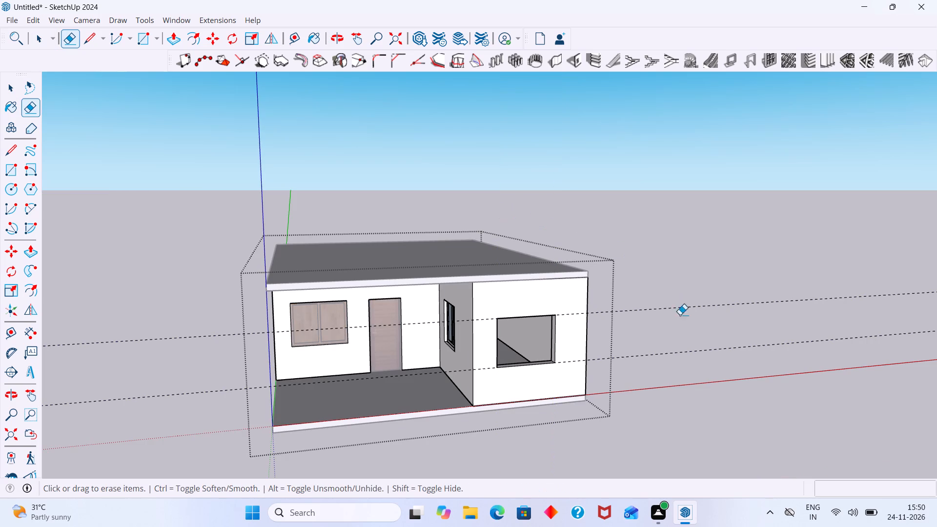
pyautogui.moveTo(680, 315); pyautogui.dragTo(697, 371)
pyautogui.press('space')
pyautogui.click(677, 316)
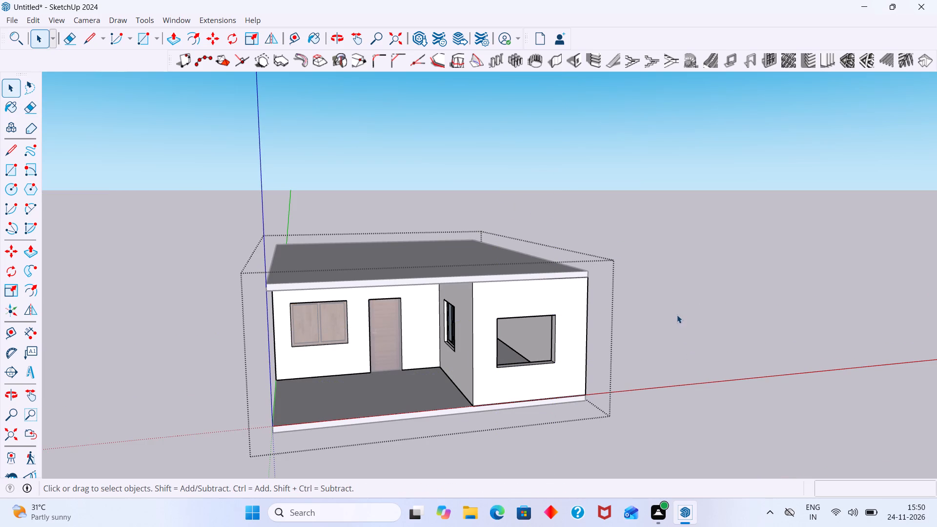
# Inside the wall group, draw a 5' by 4' rectangle closing the front wall opening at the middle of the wall thickness.
pyautogui.moveTo(572, 310); pyautogui.dragTo(376, 320, button='middle')
pyautogui.scroll(1, 462, 311)
pyautogui.scroll(-5, 439, 338)
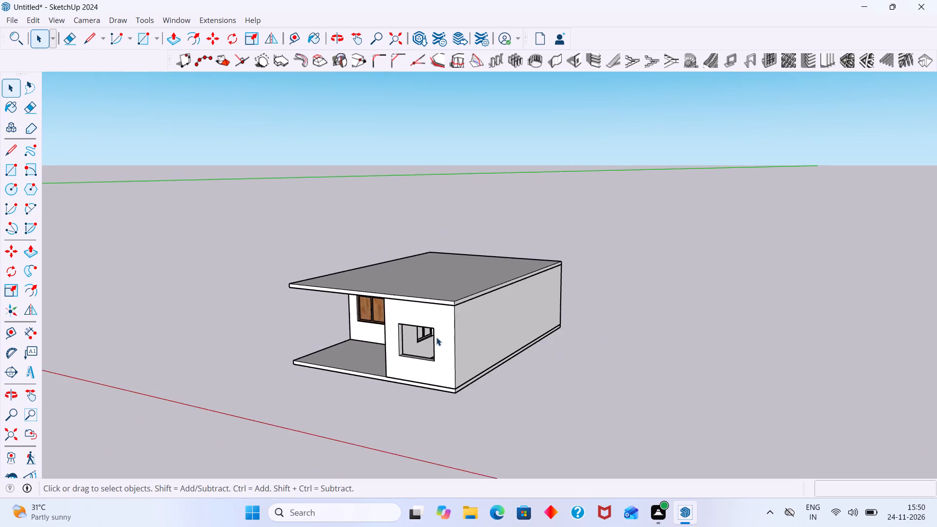
pyautogui.scroll(-3, 436, 337)
pyautogui.moveTo(396, 343); pyautogui.dragTo(359, 339, button='middle')
pyautogui.scroll(3, 436, 336)
pyautogui.moveTo(397, 336); pyautogui.dragTo(433, 293, button='middle')
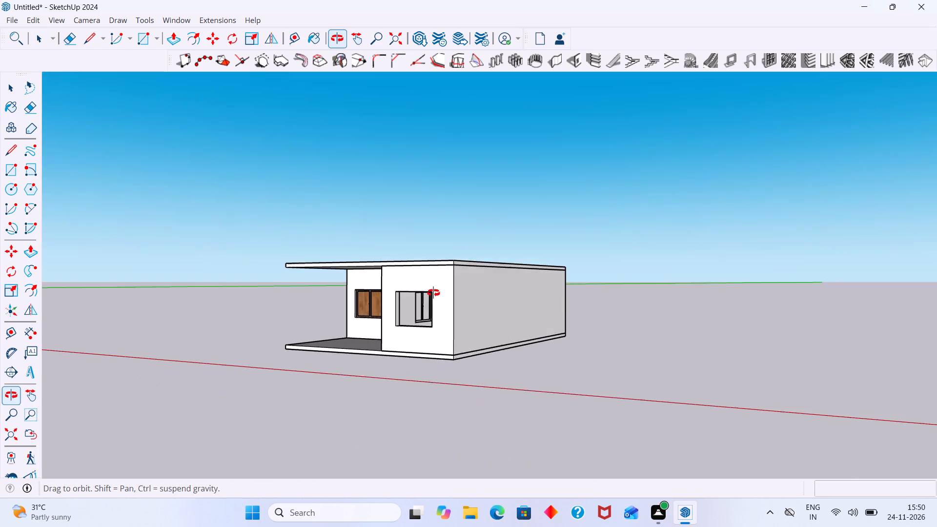
pyautogui.moveTo(433, 293); pyautogui.dragTo(433, 292, button='middle')
pyautogui.scroll(20, 407, 290)
pyautogui.click(391, 299)
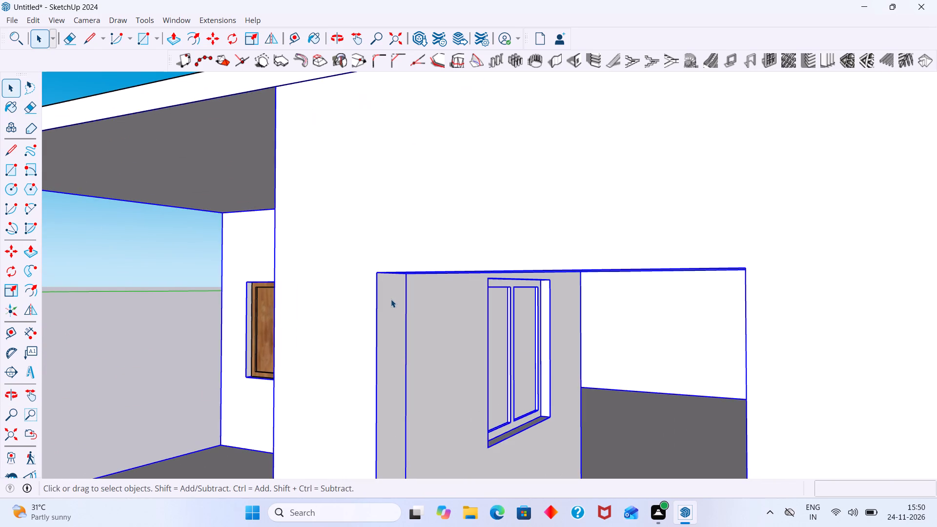
pyautogui.doubleClick(391, 299)
pyautogui.click(392, 301)
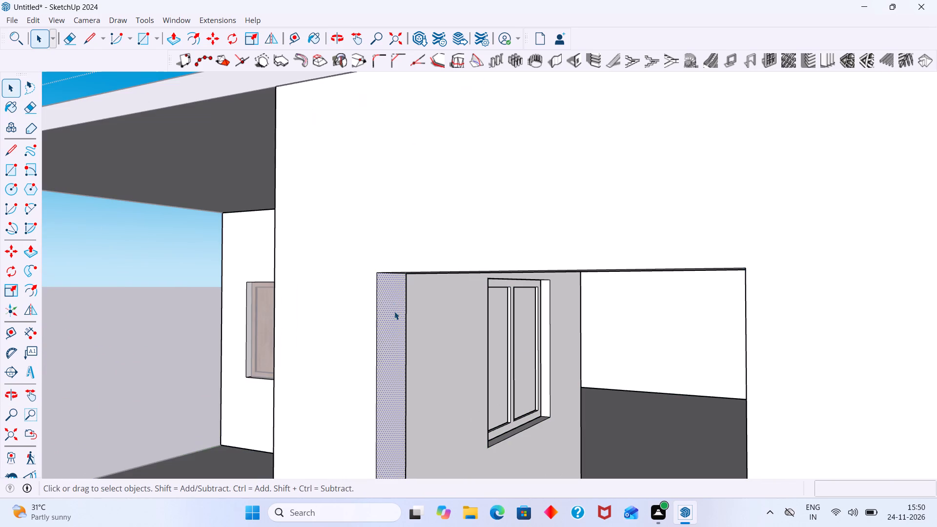
pyautogui.press('r')
pyautogui.moveTo(389, 295); pyautogui.dragTo(369, 267, button='middle')
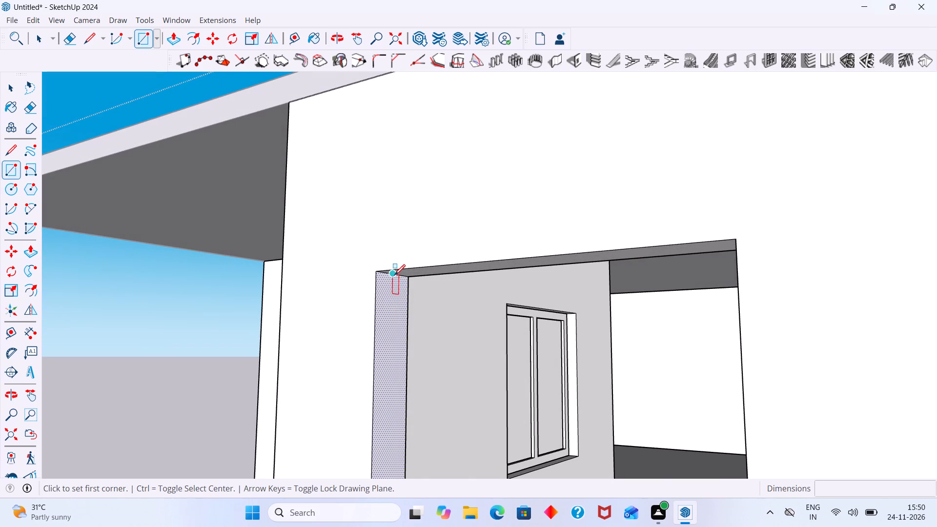
pyautogui.click(393, 275)
pyautogui.scroll(-9, 453, 365)
pyautogui.moveTo(489, 382); pyautogui.dragTo(597, 422, button='middle')
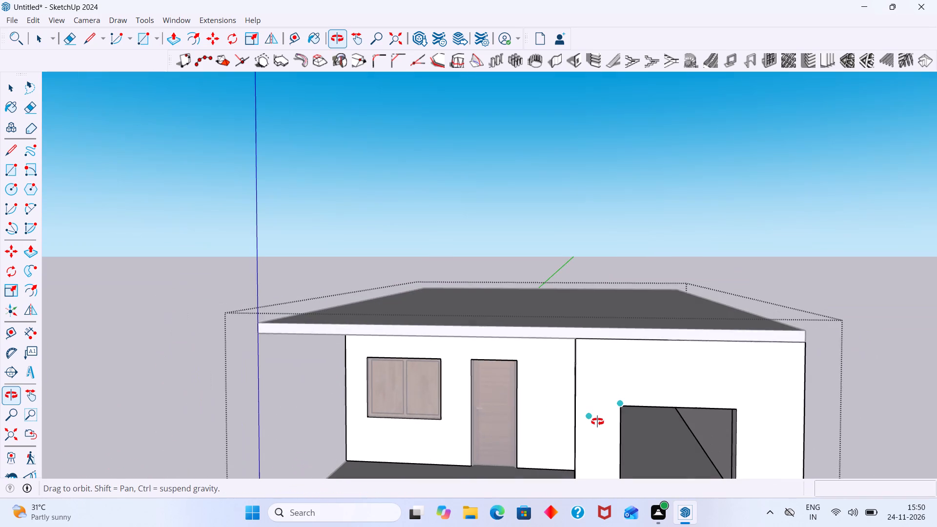
pyautogui.moveTo(597, 422); pyautogui.dragTo(602, 422, button='middle')
pyautogui.moveTo(604, 422); pyautogui.dragTo(513, 259, button='middle')
pyautogui.moveTo(578, 304); pyautogui.dragTo(603, 341, button='middle')
pyautogui.scroll(3, 647, 374)
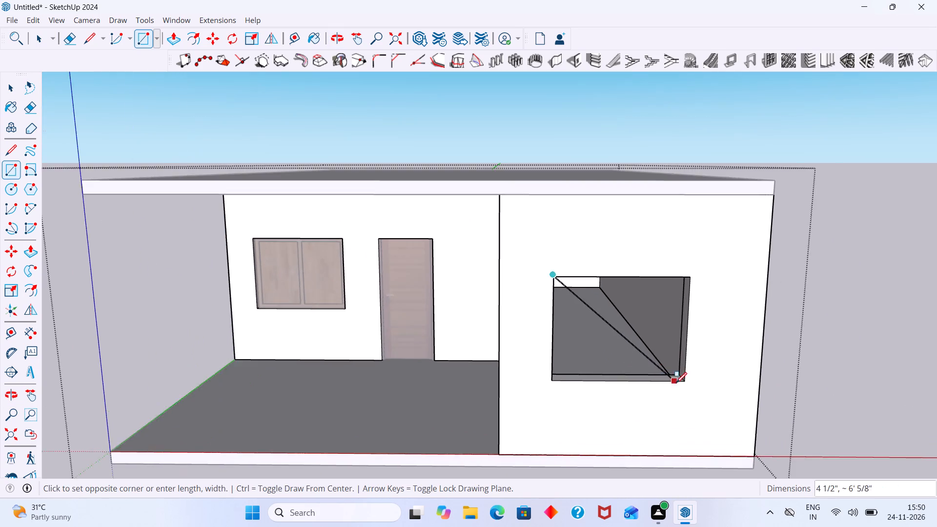
pyautogui.scroll(18, 676, 383)
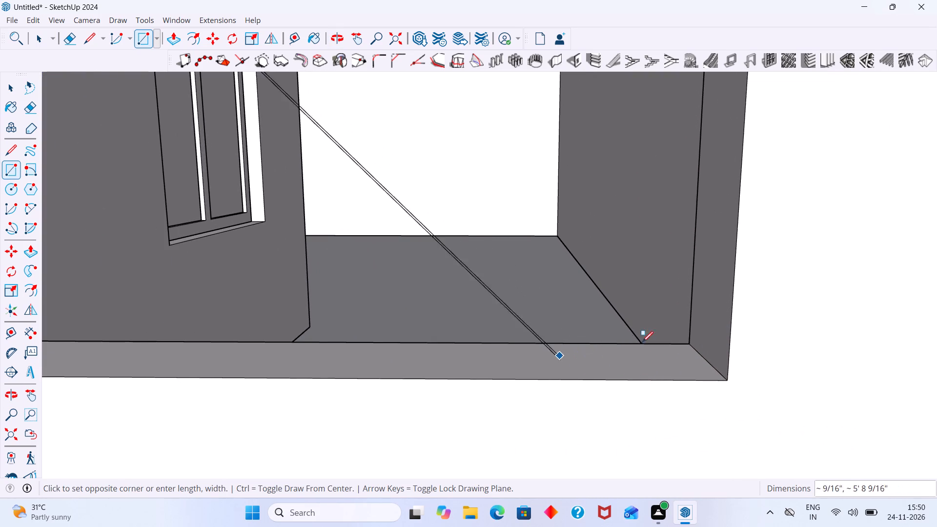
pyautogui.scroll(4, 699, 346)
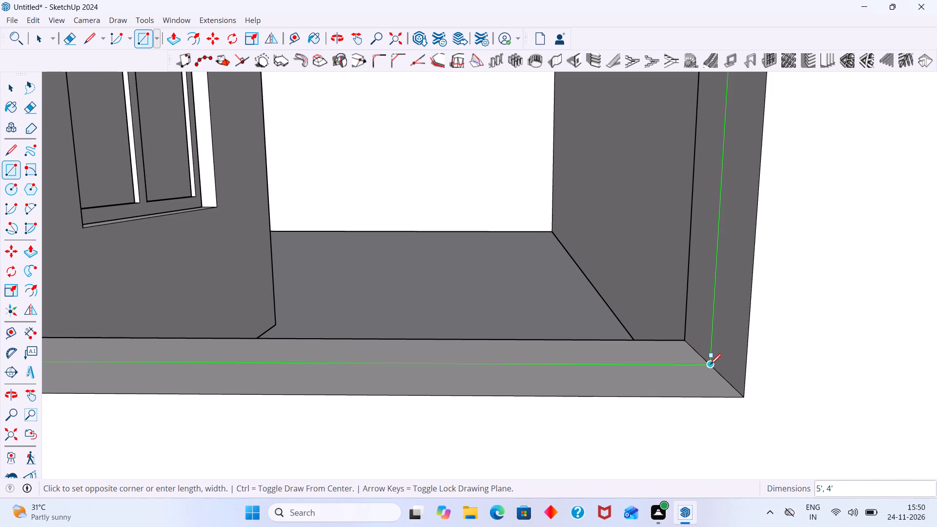
pyautogui.click(710, 365)
pyautogui.press('space')
# Create a rectangular window frame on the new face with 1 row, 2 columns, 2" depth and 2 1/2" frame and divider widths.
pyautogui.scroll(-19, 623, 335)
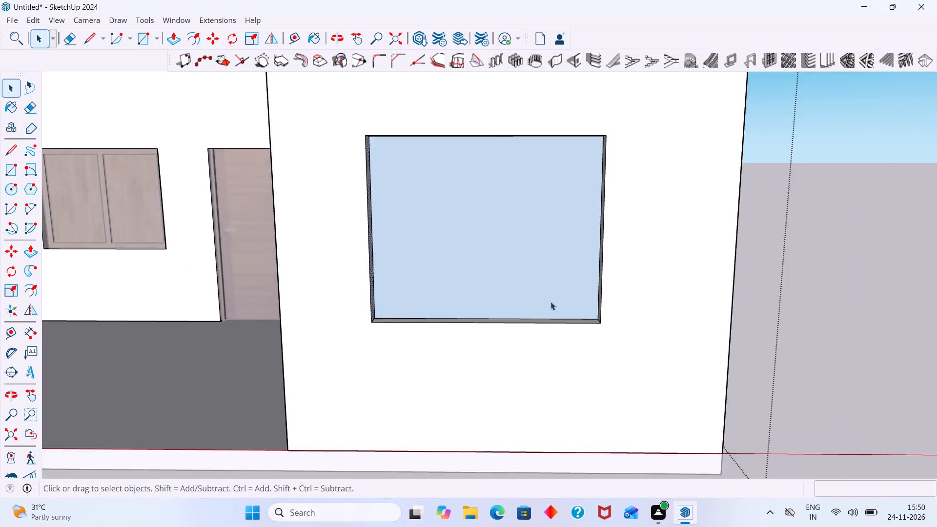
pyautogui.scroll(-9, 550, 302)
pyautogui.moveTo(545, 298); pyautogui.dragTo(500, 303, button='middle')
pyautogui.click(496, 275)
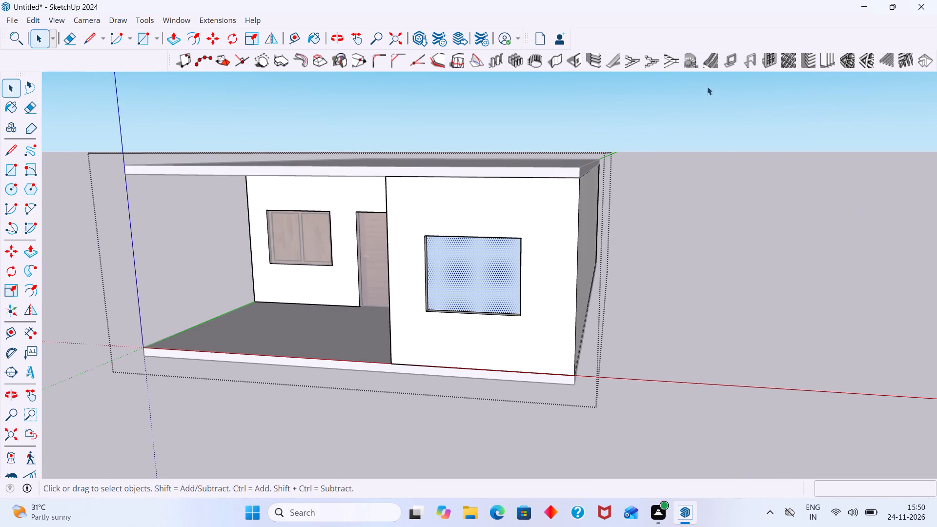
pyautogui.click(766, 58)
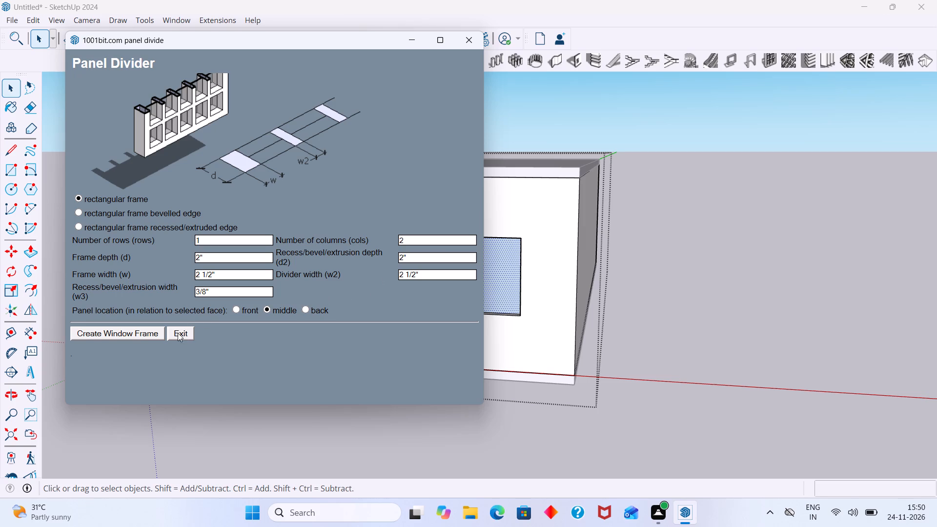
pyautogui.click(142, 330)
pyautogui.scroll(8, 522, 262)
pyautogui.scroll(-4, 476, 279)
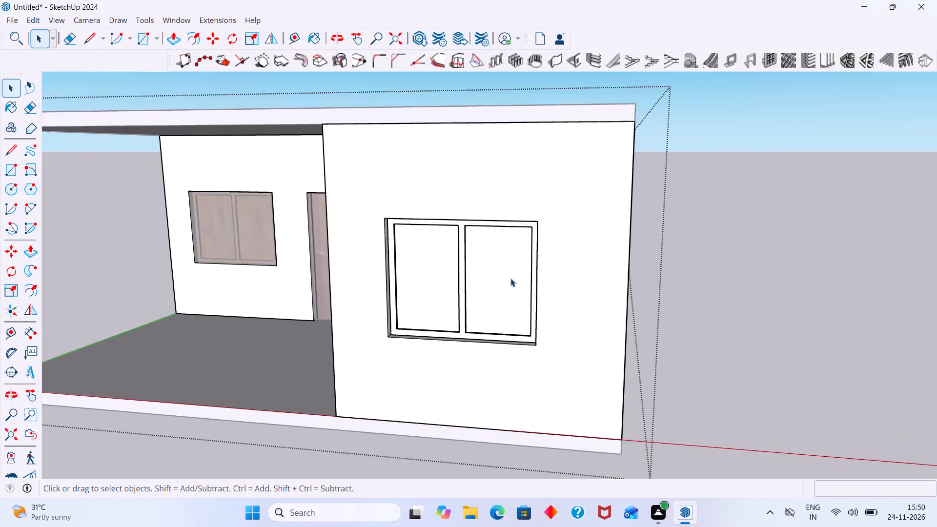
pyautogui.scroll(-4, 510, 278)
pyautogui.click(799, 224)
# Bring up the materials tray, narrow it and move it clear of the front window.
pyautogui.scroll(2, 504, 285)
pyautogui.moveTo(433, 281); pyautogui.dragTo(689, 273, button='middle')
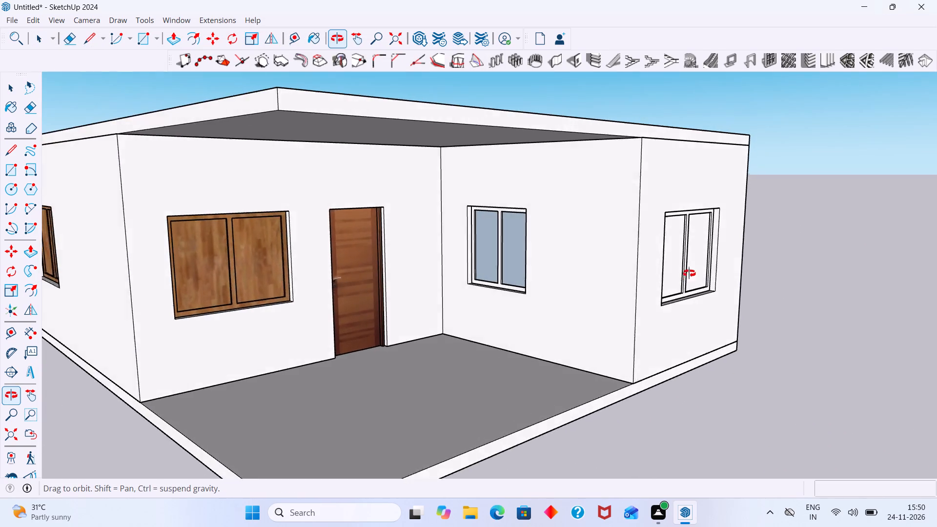
pyautogui.moveTo(689, 273); pyautogui.dragTo(491, 279, button='middle')
pyautogui.scroll(1, 497, 274)
pyautogui.scroll(-7, 497, 274)
pyautogui.scroll(3, 502, 271)
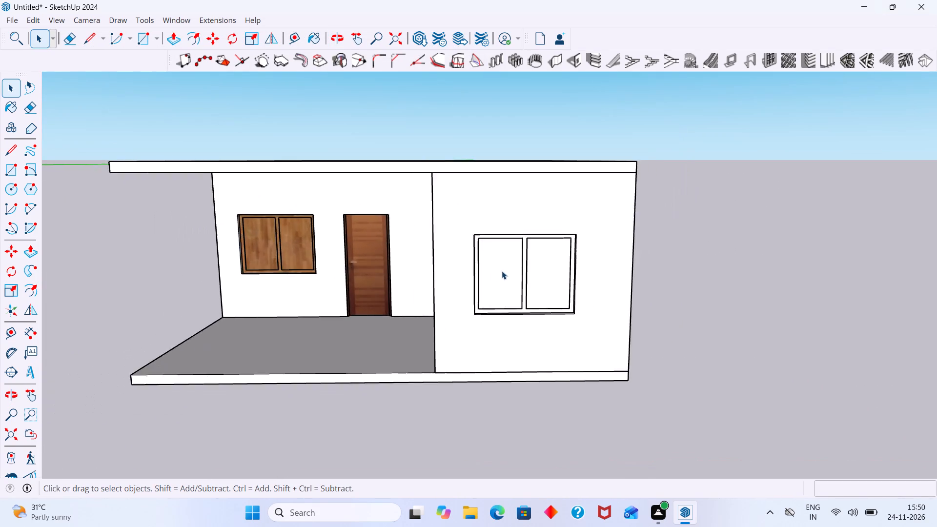
pyautogui.scroll(3, 502, 271)
pyautogui.scroll(1, 638, 262)
pyautogui.scroll(-4, 639, 261)
pyautogui.press('b')
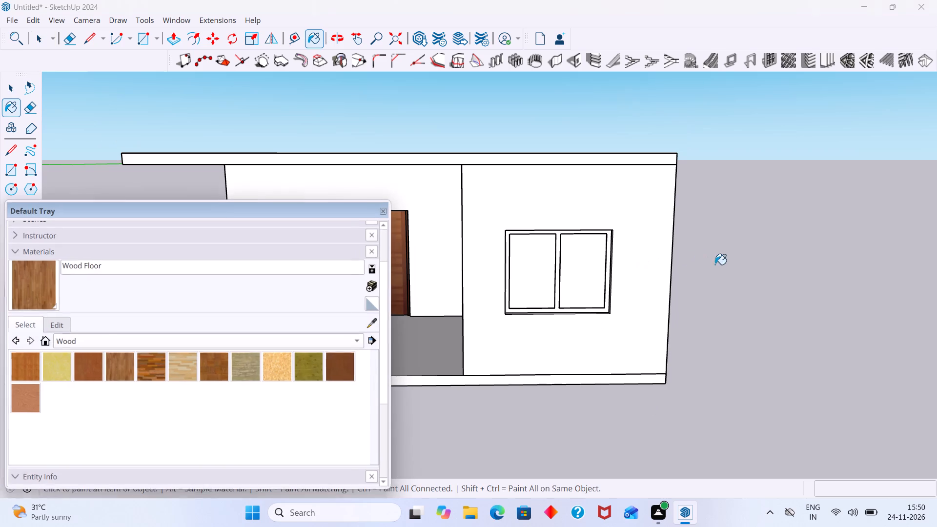
pyautogui.moveTo(322, 212); pyautogui.dragTo(936, 219)
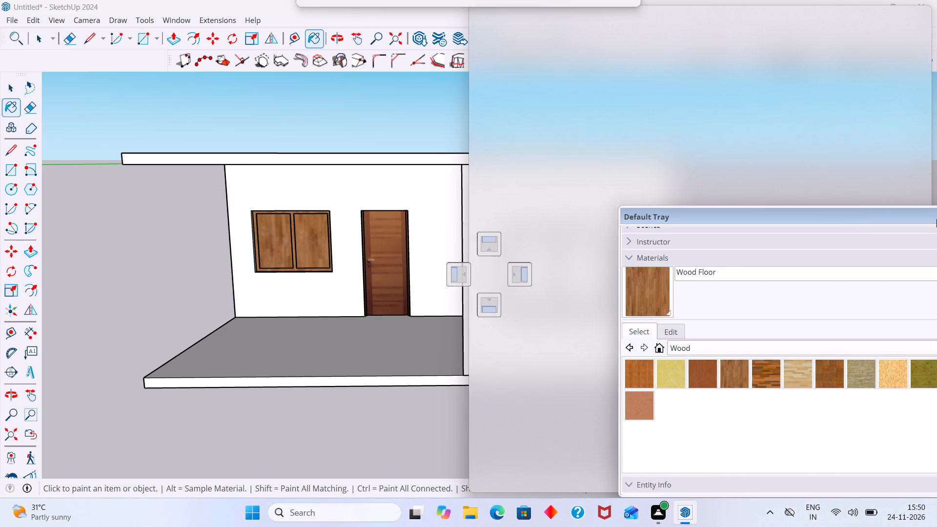
pyautogui.moveTo(936, 219); pyautogui.dragTo(781, 218)
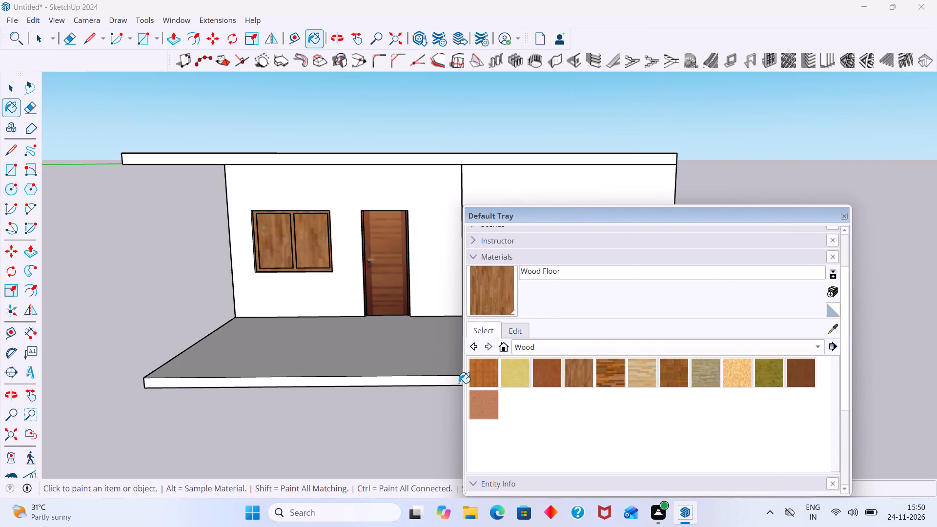
pyautogui.press('space')
pyautogui.moveTo(464, 384); pyautogui.dragTo(557, 384)
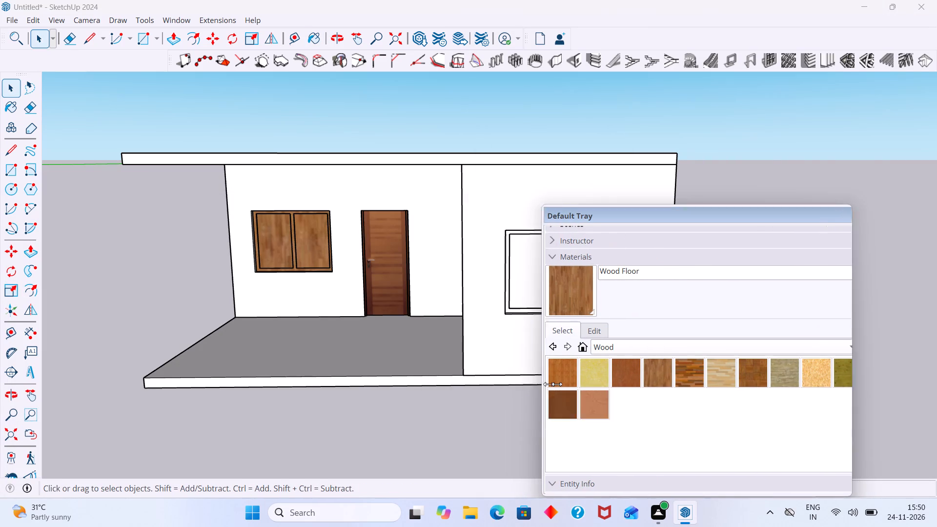
pyautogui.moveTo(557, 384); pyautogui.dragTo(663, 388)
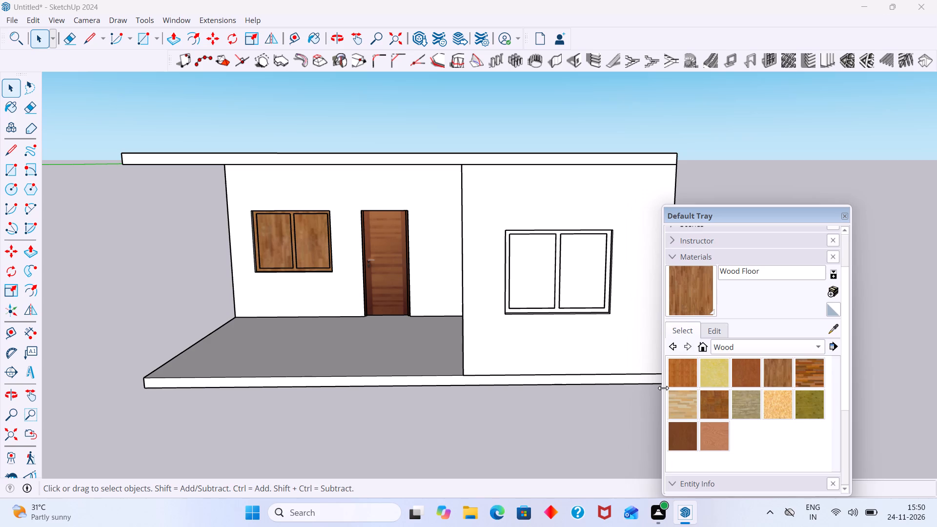
pyautogui.moveTo(663, 388); pyautogui.dragTo(668, 390)
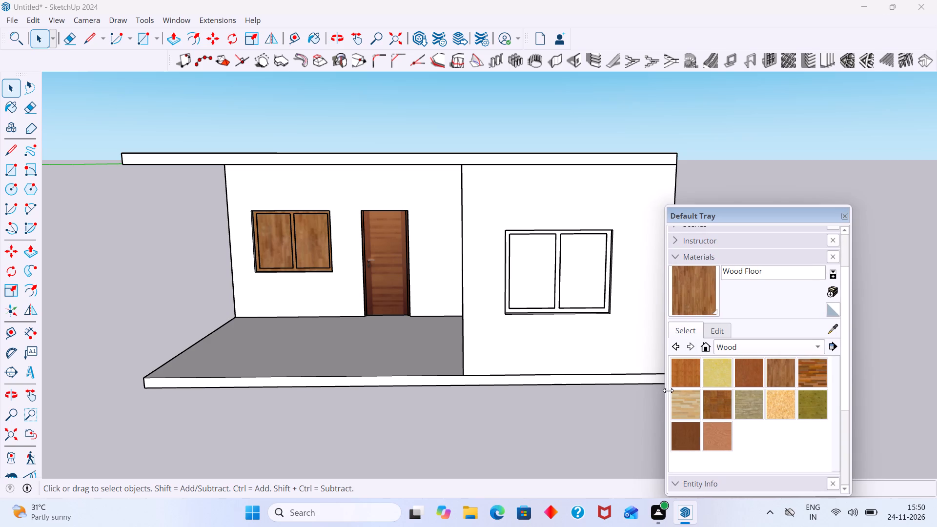
pyautogui.moveTo(668, 390); pyautogui.dragTo(680, 390)
pyautogui.moveTo(754, 215); pyautogui.dragTo(856, 147)
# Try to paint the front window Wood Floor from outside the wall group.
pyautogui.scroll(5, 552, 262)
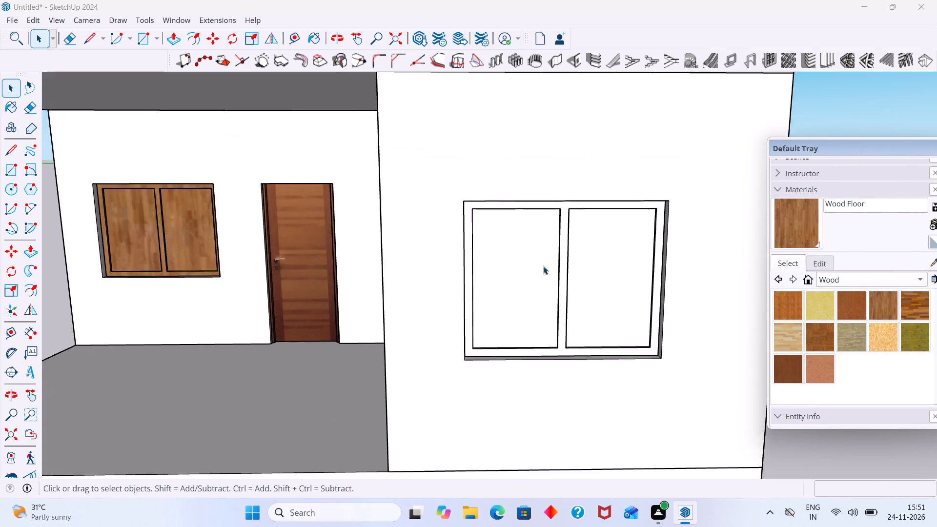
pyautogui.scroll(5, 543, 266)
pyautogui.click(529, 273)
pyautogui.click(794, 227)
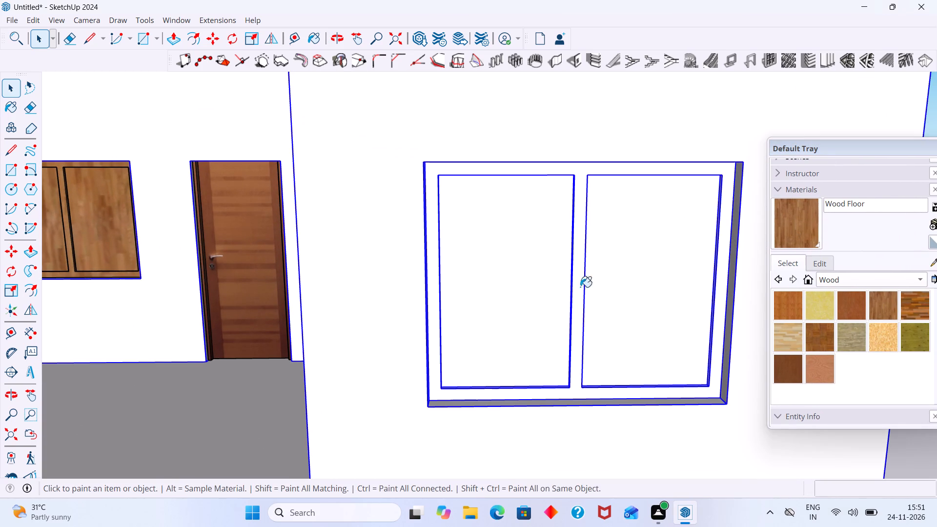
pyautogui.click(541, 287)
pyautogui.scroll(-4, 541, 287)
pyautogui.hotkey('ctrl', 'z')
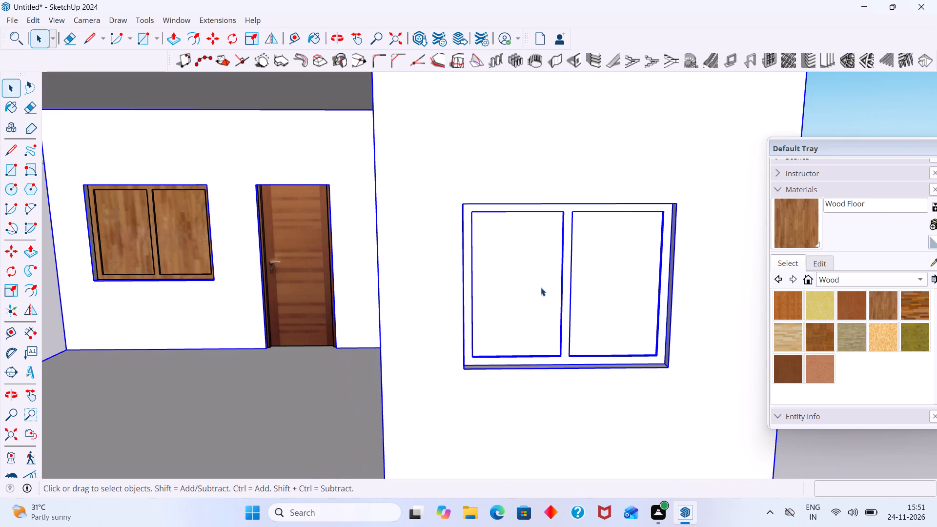
# Inside the wall group, paint the front window frame with the Wood Floor material.
pyautogui.press('space')
pyautogui.doubleClick(532, 290)
pyautogui.click(550, 297)
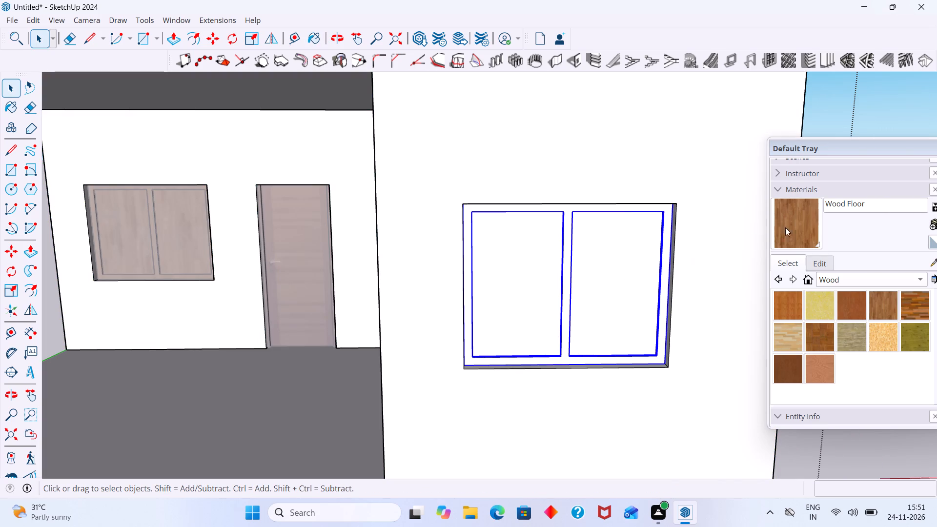
pyautogui.click(794, 224)
pyautogui.click(563, 279)
# Paint the window in the porch's side wall with Wood Floor and leave the wall group.
pyautogui.scroll(-4, 558, 280)
pyautogui.moveTo(529, 290); pyautogui.dragTo(741, 300, button='middle')
pyautogui.scroll(5, 554, 274)
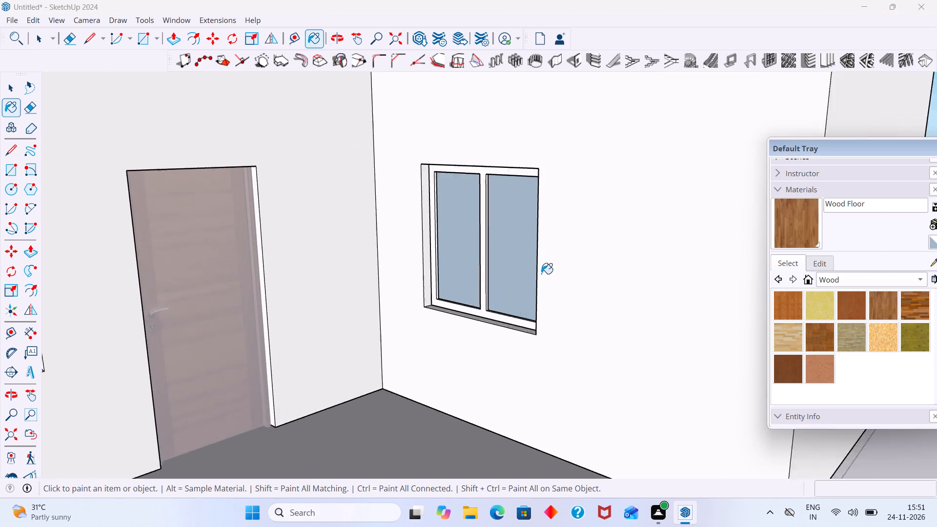
pyautogui.scroll(2, 541, 274)
pyautogui.click(499, 270)
pyautogui.scroll(-8, 499, 270)
pyautogui.moveTo(512, 267); pyautogui.dragTo(401, 268, button='middle')
pyautogui.press('space')
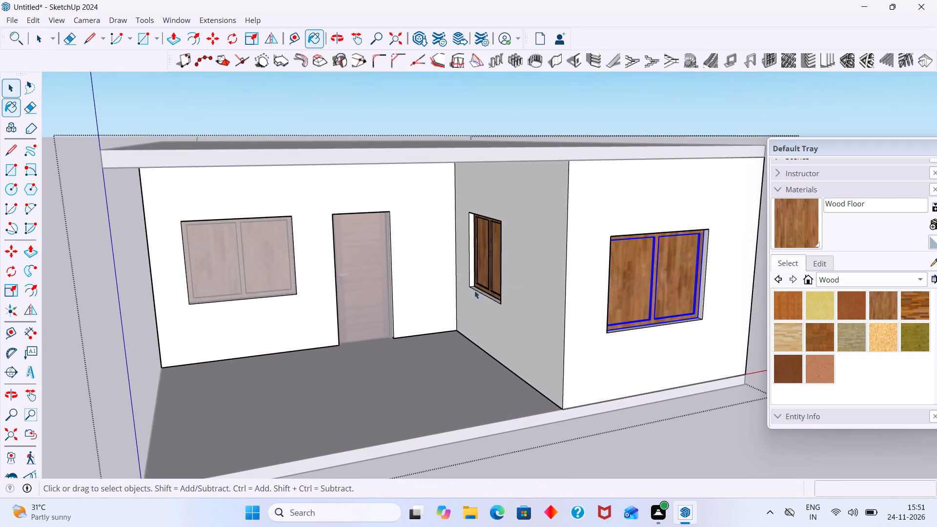
pyautogui.scroll(-10, 550, 288)
pyautogui.click(702, 213)
# Paint the front window's panes with Translucent Glass Blue from the Glass and Mirrors collection, then close the window for editing.
pyautogui.moveTo(585, 261); pyautogui.dragTo(552, 255, button='middle')
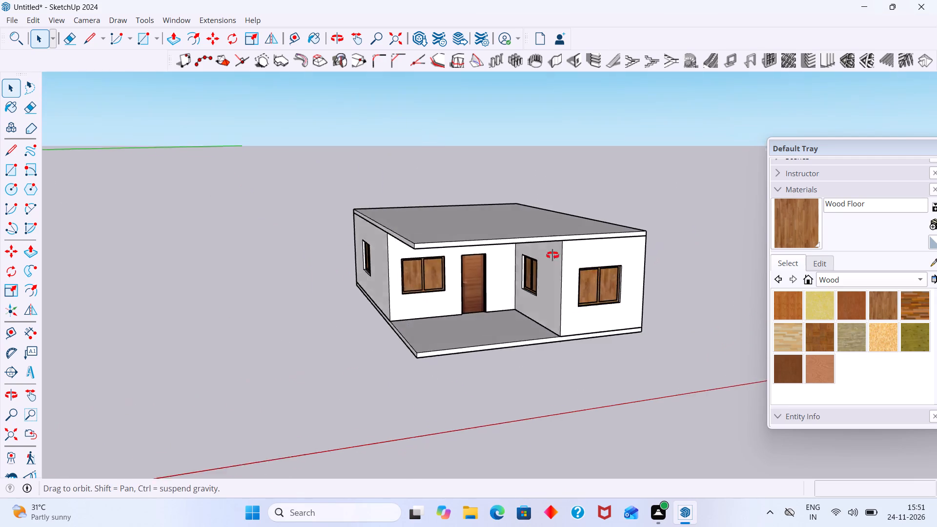
pyautogui.moveTo(552, 255); pyautogui.dragTo(505, 249, button='middle')
pyautogui.scroll(12, 558, 289)
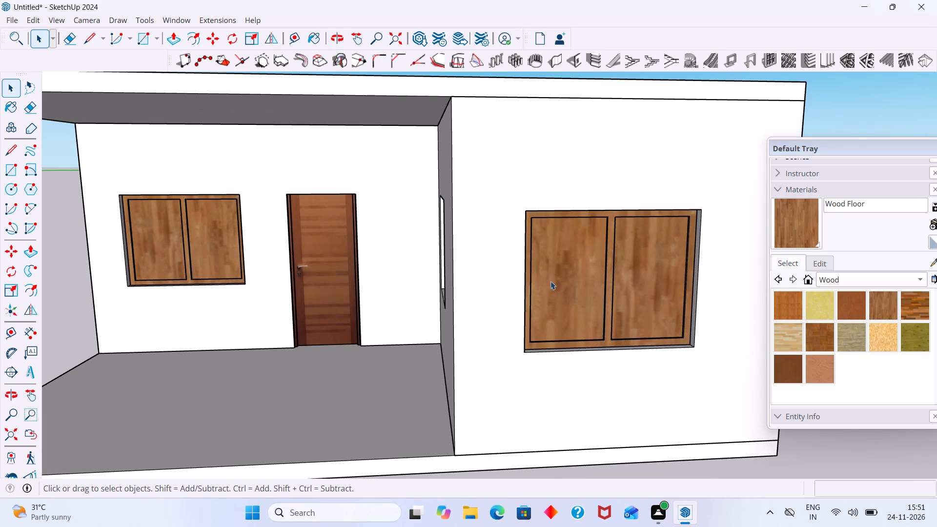
pyautogui.scroll(-10, 561, 281)
pyautogui.scroll(9, 573, 277)
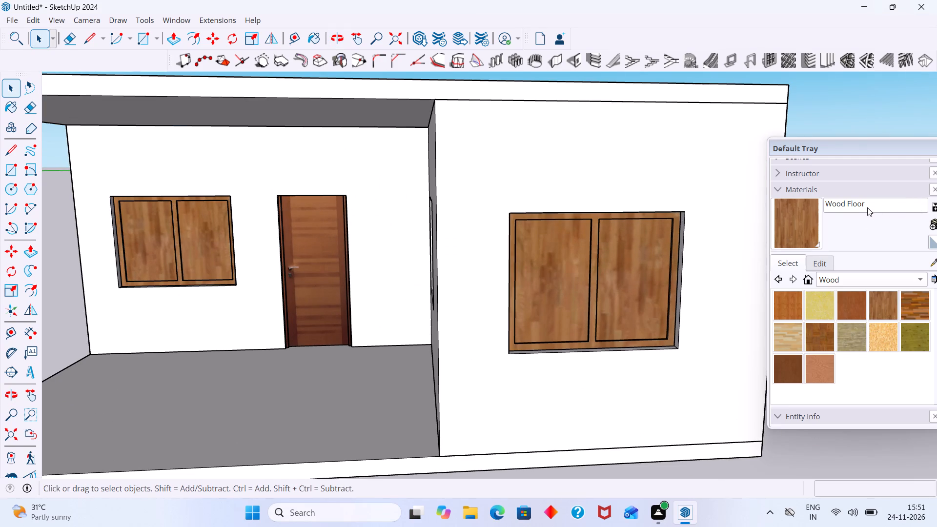
pyautogui.click(917, 281)
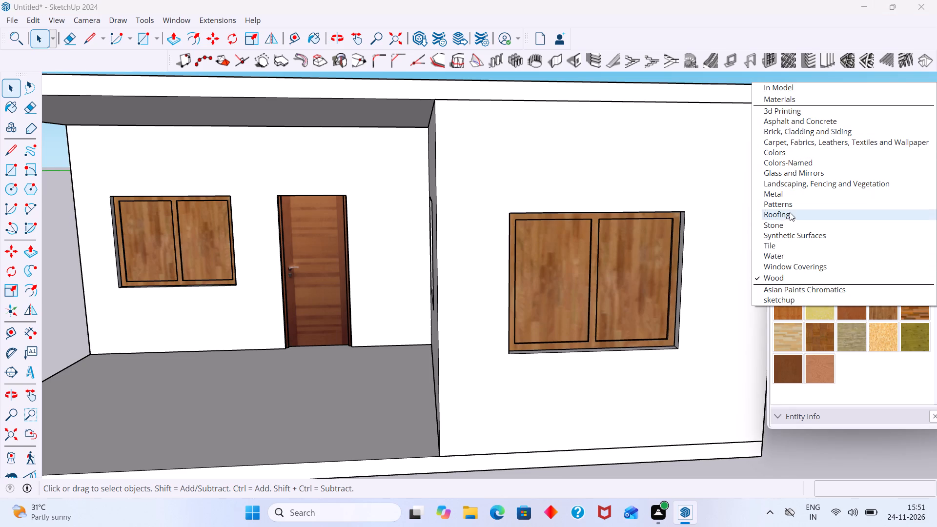
pyautogui.click(802, 171)
pyautogui.tripleClick(614, 254)
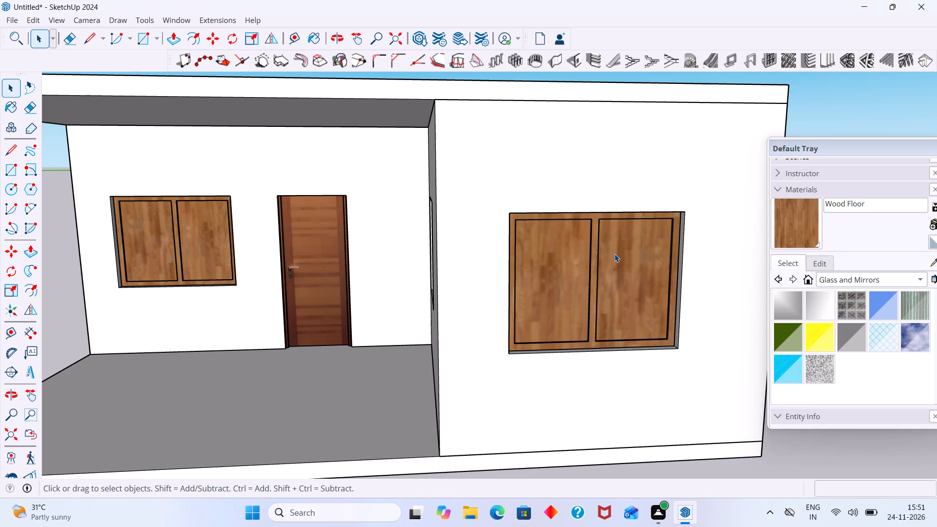
pyautogui.doubleClick(616, 256)
pyautogui.doubleClick(617, 264)
pyautogui.scroll(2, 624, 281)
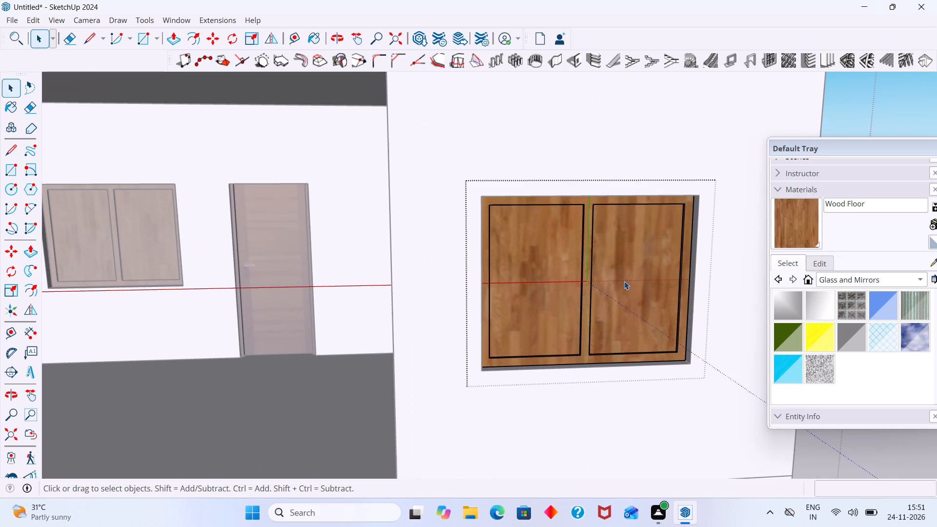
pyautogui.click(625, 281)
pyautogui.click(882, 304)
pyautogui.click(621, 289)
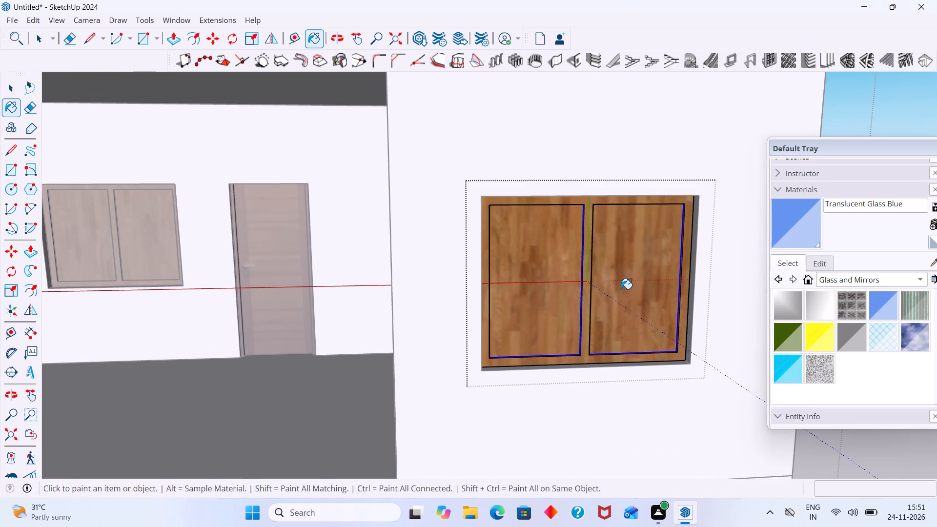
pyautogui.scroll(-7, 592, 276)
pyautogui.moveTo(489, 267); pyautogui.dragTo(607, 275, button='middle')
pyautogui.press('space')
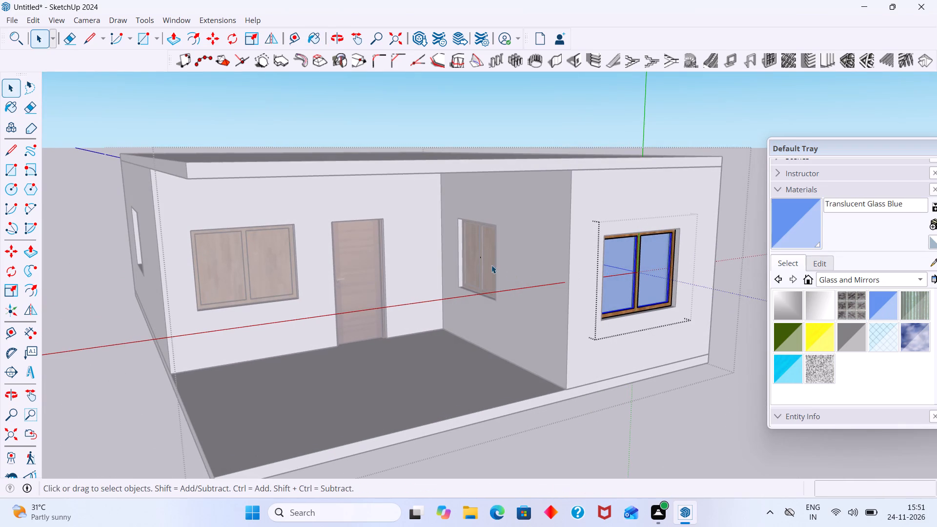
pyautogui.click(691, 118)
# Paint the panes of the window in the porch's side wall with Translucent Glass Blue and leave the wall group.
pyautogui.scroll(10, 452, 230)
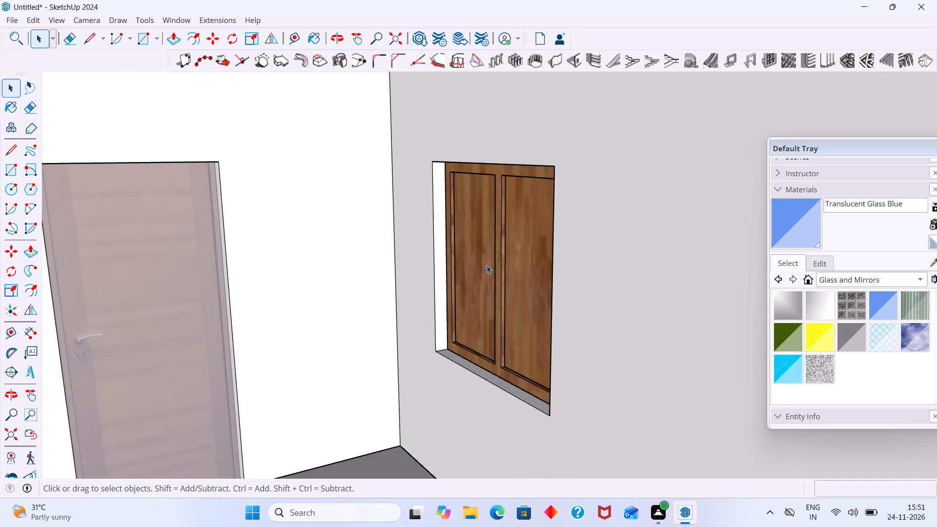
pyautogui.doubleClick(487, 264)
pyautogui.click(483, 267)
pyautogui.click(785, 235)
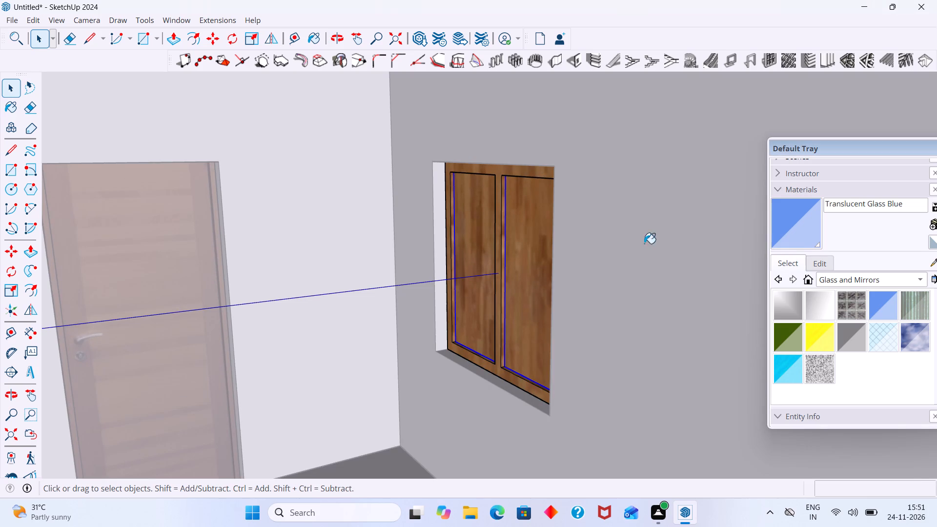
pyautogui.click(519, 262)
pyautogui.scroll(-14, 518, 262)
pyautogui.press('space')
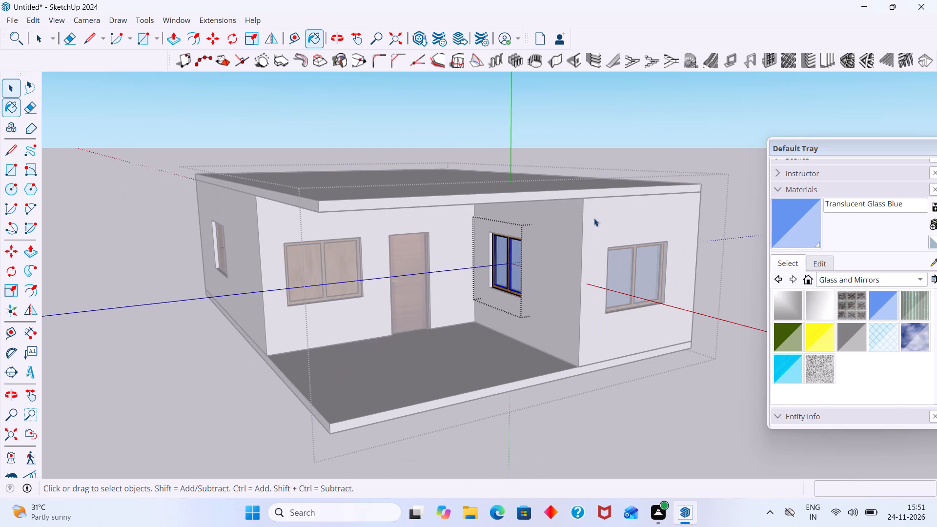
pyautogui.click(667, 145)
pyautogui.moveTo(513, 224); pyautogui.dragTo(432, 225, button='middle')
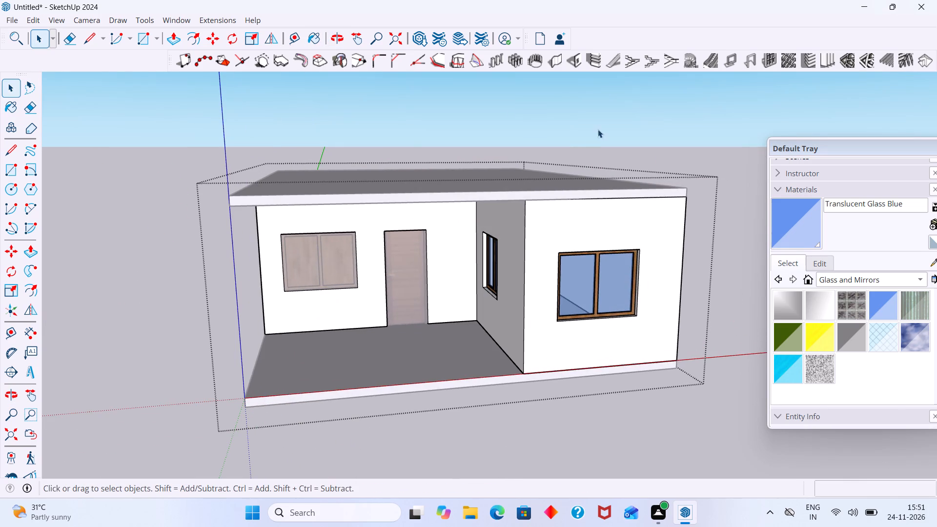
pyautogui.click(598, 129)
# Paint the panes of the window beside the door with Translucent Glass Blue and leave the window.
pyautogui.scroll(12, 320, 239)
pyautogui.doubleClick(306, 263)
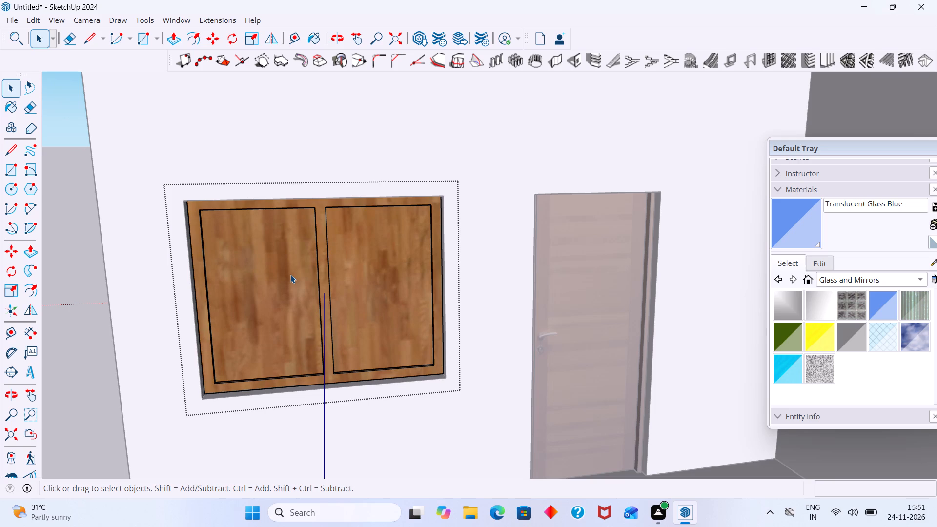
pyautogui.click(290, 275)
pyautogui.click(799, 219)
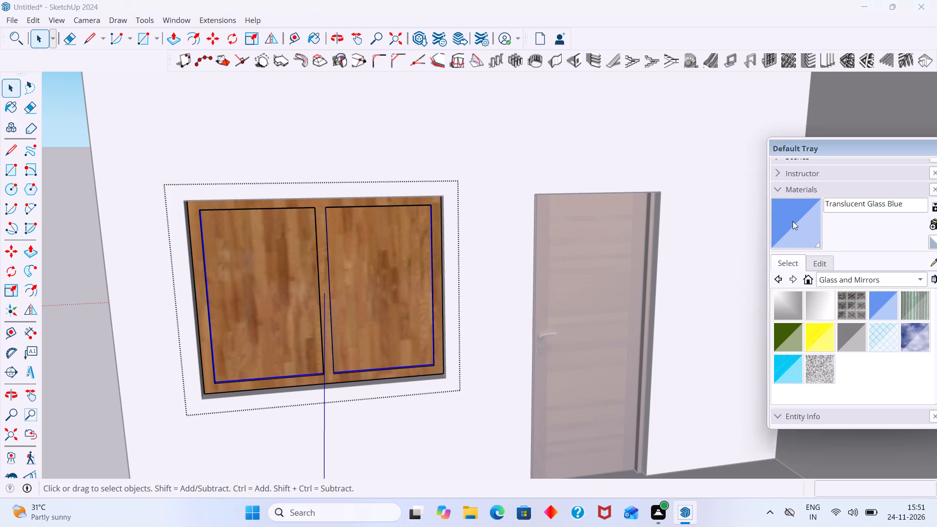
pyautogui.click(253, 267)
pyautogui.press('space')
pyautogui.scroll(-4, 256, 267)
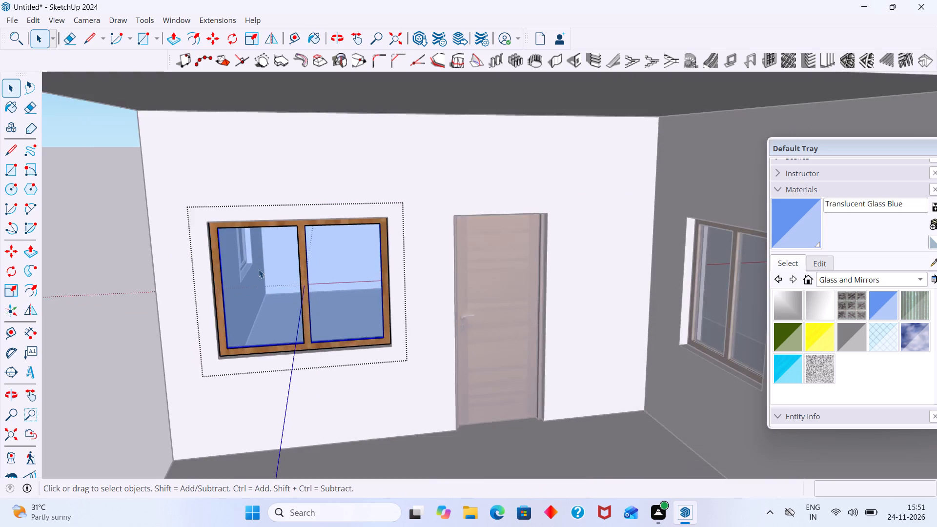
pyautogui.scroll(-11, 259, 269)
pyautogui.click(504, 179)
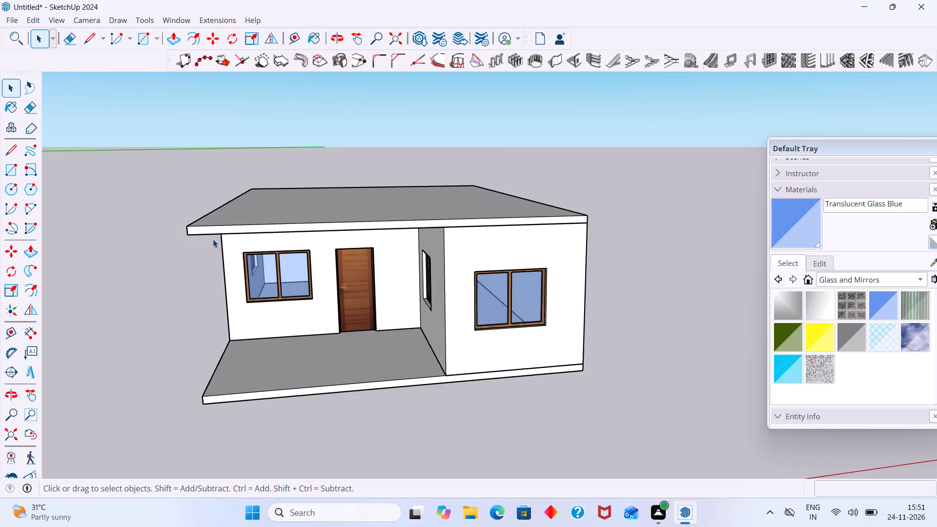
# Paint the panes of the window in the house's outer side wall with Translucent Glass Blue and leave the window.
pyautogui.moveTo(226, 240); pyautogui.dragTo(536, 240, button='middle')
pyautogui.scroll(9, 285, 306)
pyautogui.doubleClick(206, 324)
pyautogui.click(211, 327)
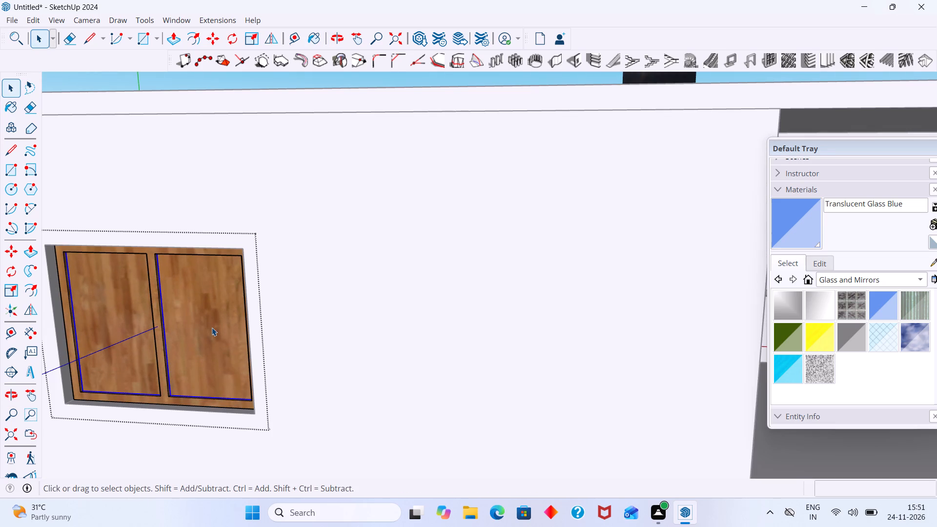
pyautogui.click(787, 237)
pyautogui.click(192, 293)
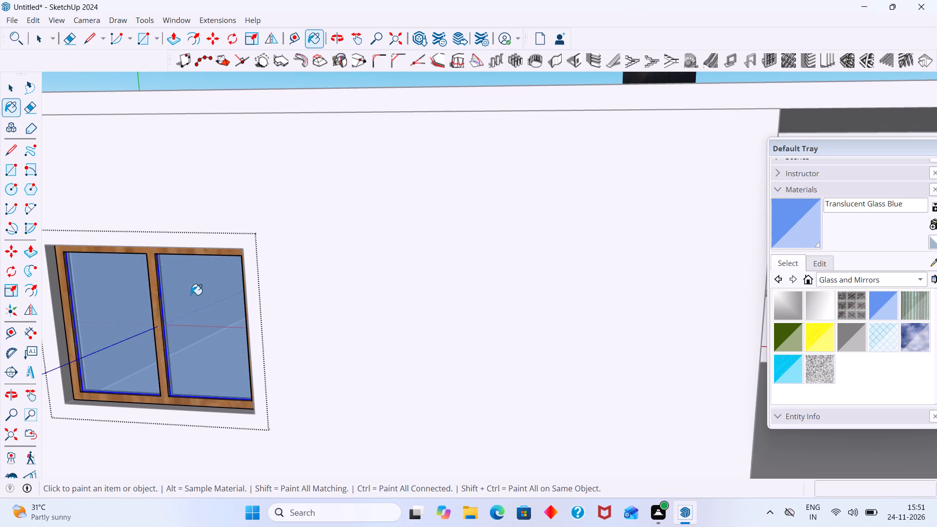
pyautogui.scroll(-11, 195, 292)
pyautogui.press('space')
pyautogui.click(425, 161)
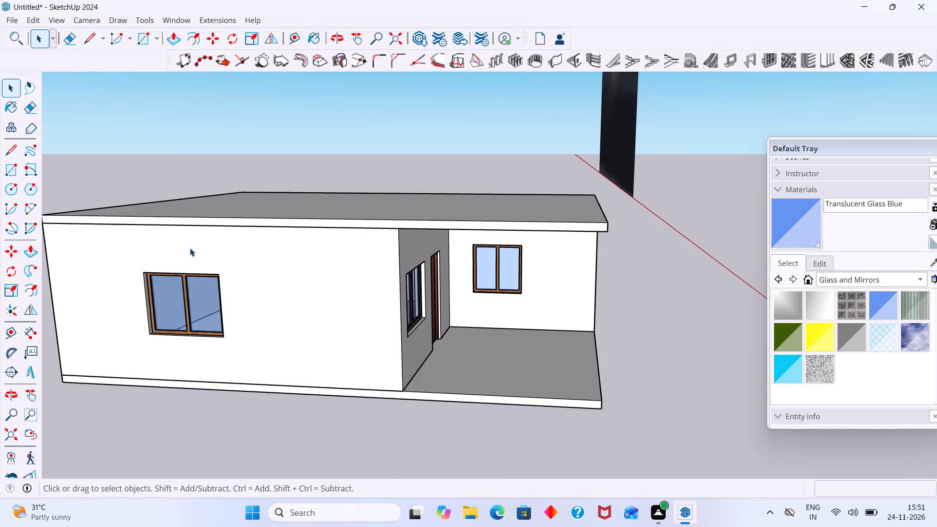
# Examine the glazed windows from around the house, ending with a view of the front elevation.
pyautogui.moveTo(197, 251); pyautogui.dragTo(347, 252, button='middle')
pyautogui.scroll(-14, 205, 287)
pyautogui.moveTo(166, 322); pyautogui.dragTo(117, 312, button='middle')
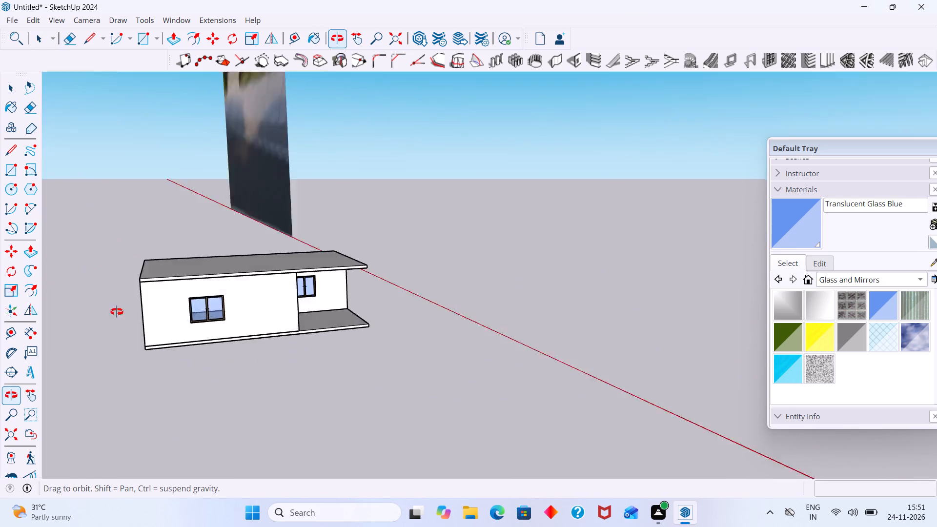
pyautogui.moveTo(117, 312); pyautogui.dragTo(0, 321, button='middle')
pyautogui.moveTo(448, 293); pyautogui.dragTo(240, 319, button='middle')
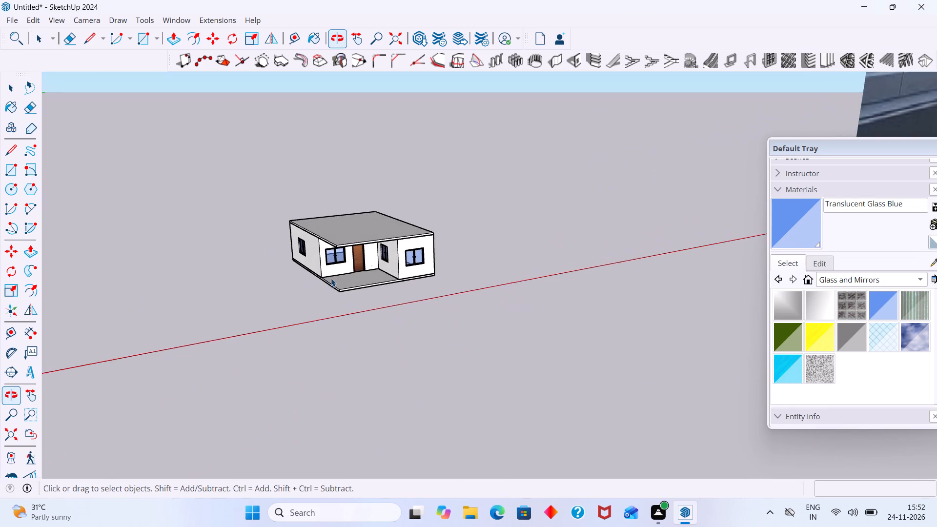
pyautogui.scroll(11, 388, 243)
pyautogui.moveTo(333, 272); pyautogui.dragTo(264, 249, button='middle')
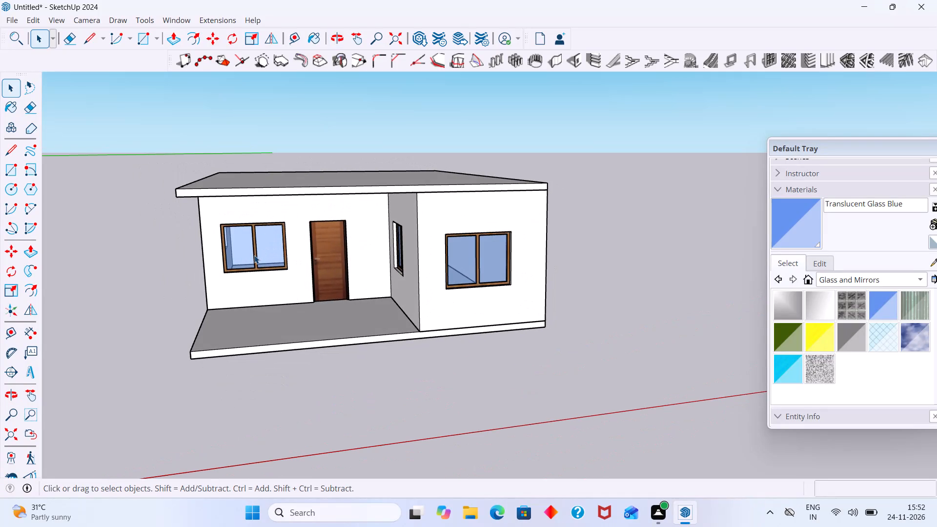
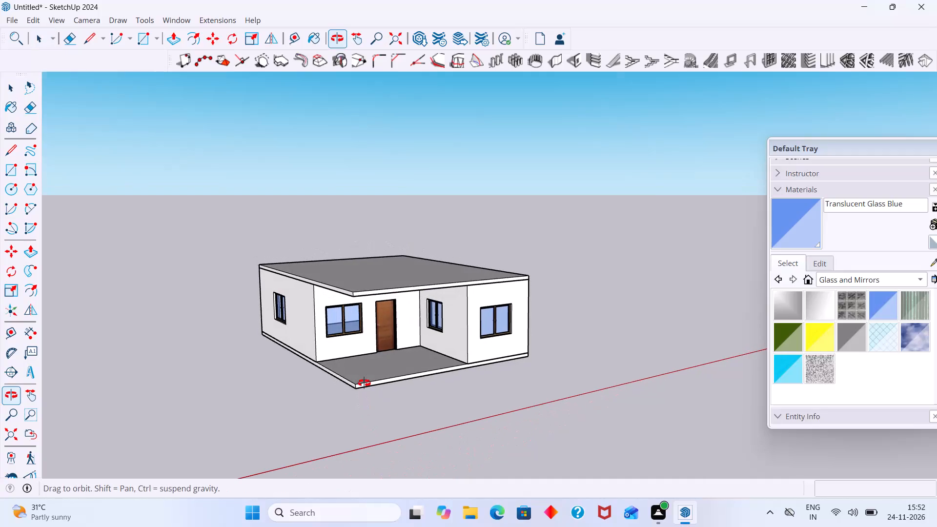
# Examine the single-storey house from several angles, above and below, alongside the elevation reference image.
pyautogui.scroll(-4, 445, 385)
pyautogui.moveTo(450, 385); pyautogui.dragTo(276, 402, button='middle')
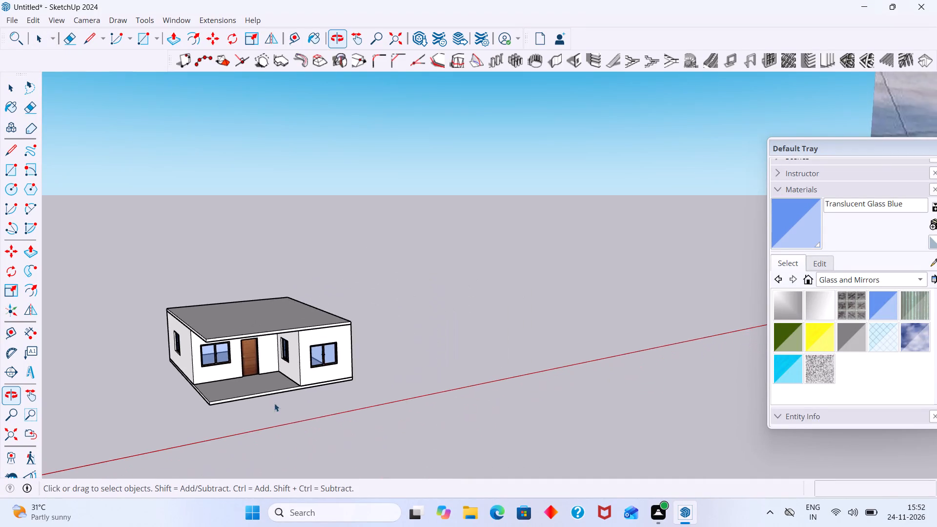
pyautogui.scroll(-10, 329, 386)
pyautogui.scroll(-2, 381, 368)
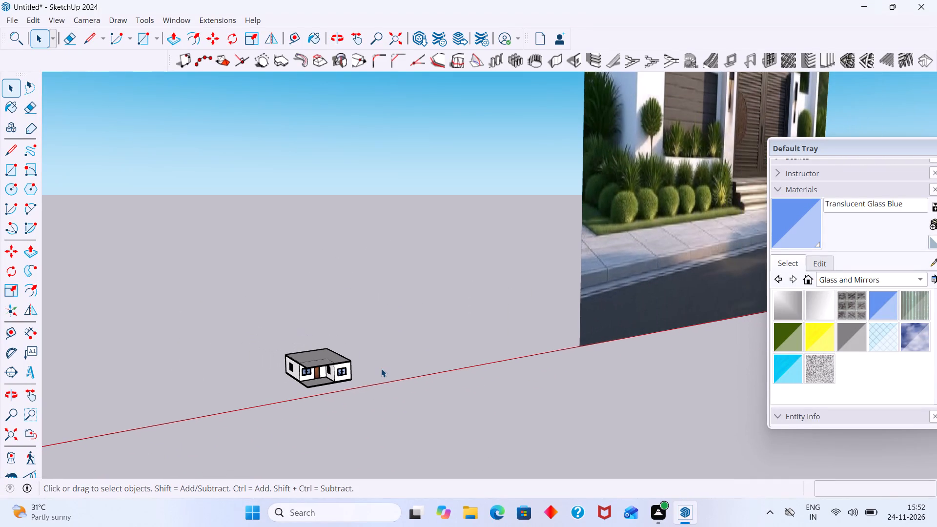
pyautogui.scroll(-2, 381, 368)
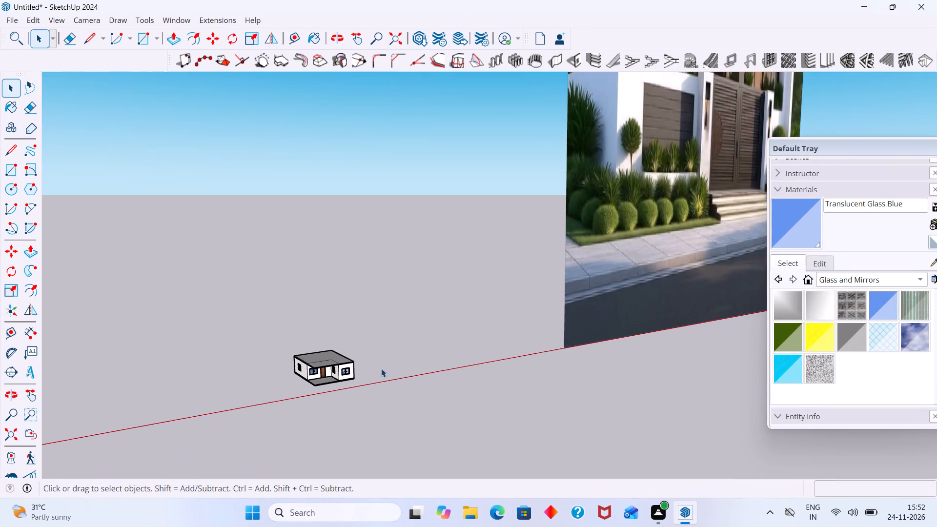
pyautogui.scroll(-7, 381, 368)
pyautogui.moveTo(410, 381); pyautogui.dragTo(394, 373, button='middle')
pyautogui.scroll(4, 383, 373)
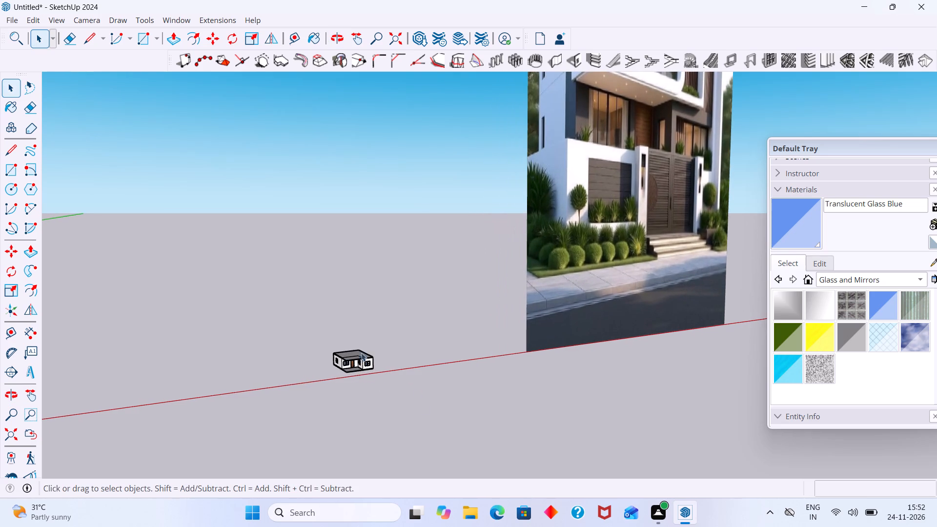
pyautogui.moveTo(350, 358); pyautogui.dragTo(349, 400, button='middle')
pyautogui.scroll(15, 376, 334)
pyautogui.scroll(-1, 347, 376)
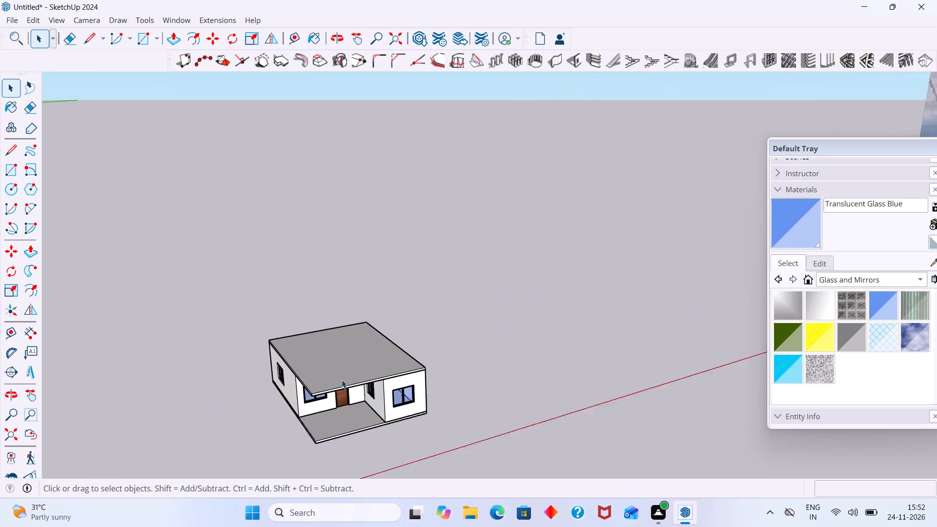
pyautogui.scroll(12, 342, 380)
pyautogui.moveTo(328, 391); pyautogui.dragTo(404, 282, button='middle')
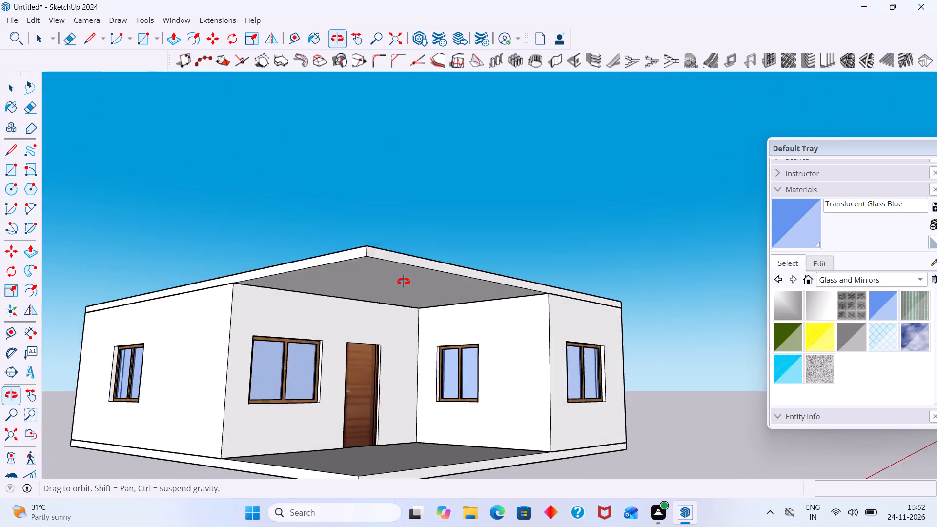
pyautogui.moveTo(404, 282); pyautogui.dragTo(403, 282, button='middle')
pyautogui.scroll(-20, 403, 289)
pyautogui.scroll(-9, 403, 289)
pyautogui.moveTo(412, 326); pyautogui.dragTo(415, 352, button='middle')
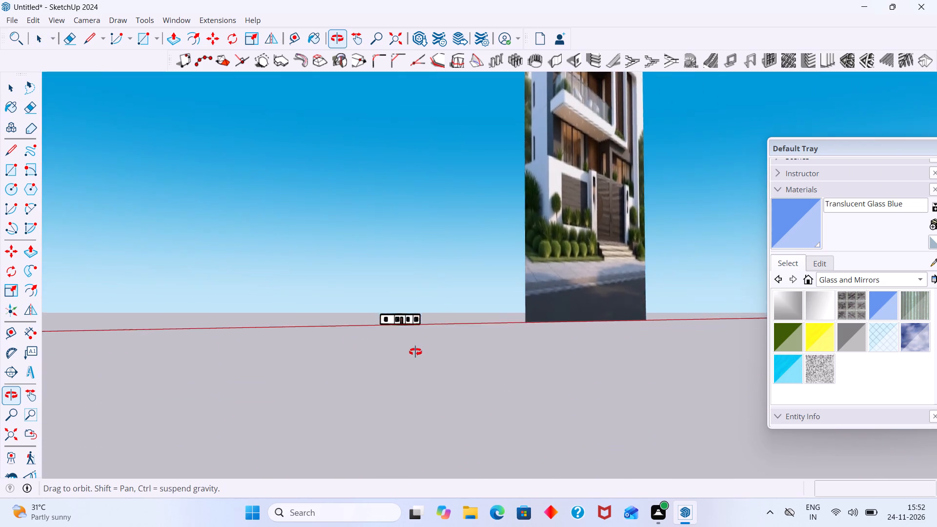
pyautogui.moveTo(415, 352); pyautogui.dragTo(431, 252, button='middle')
pyautogui.scroll(7, 362, 371)
pyautogui.scroll(-4, 438, 240)
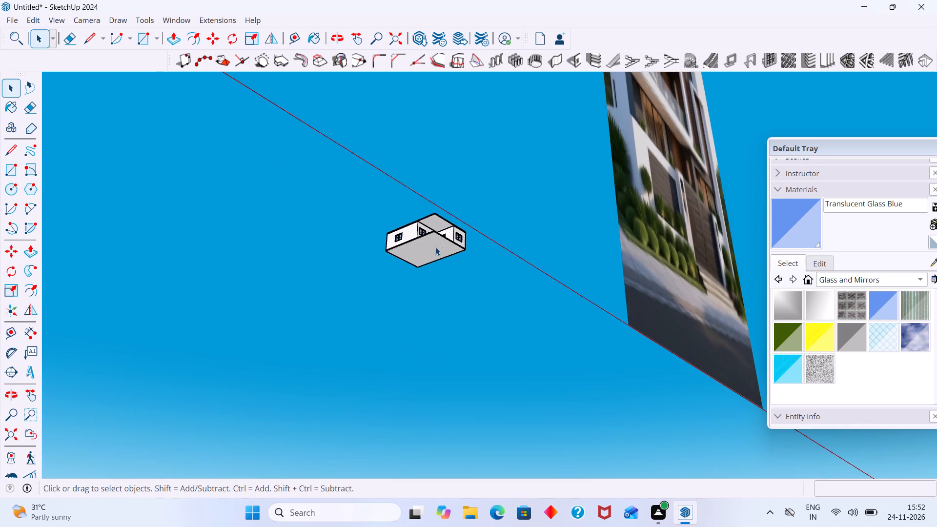
pyautogui.scroll(-3, 435, 247)
pyautogui.moveTo(433, 248); pyautogui.dragTo(413, 315, button='middle')
pyautogui.moveTo(443, 304); pyautogui.dragTo(429, 335, button='middle')
pyautogui.scroll(-5, 427, 330)
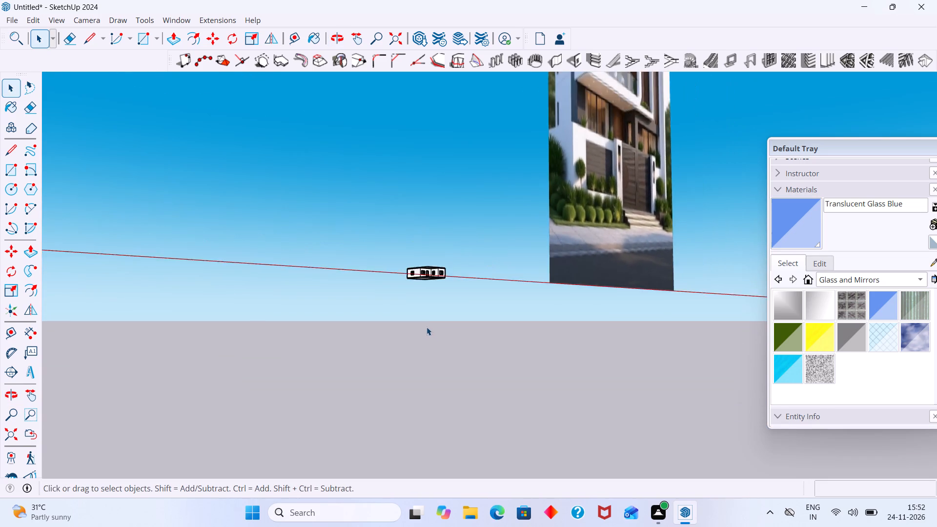
pyautogui.scroll(-2, 427, 327)
pyautogui.moveTo(421, 327); pyautogui.dragTo(402, 381, button='middle')
pyautogui.moveTo(411, 356); pyautogui.dragTo(403, 404, button='middle')
pyautogui.scroll(10, 406, 344)
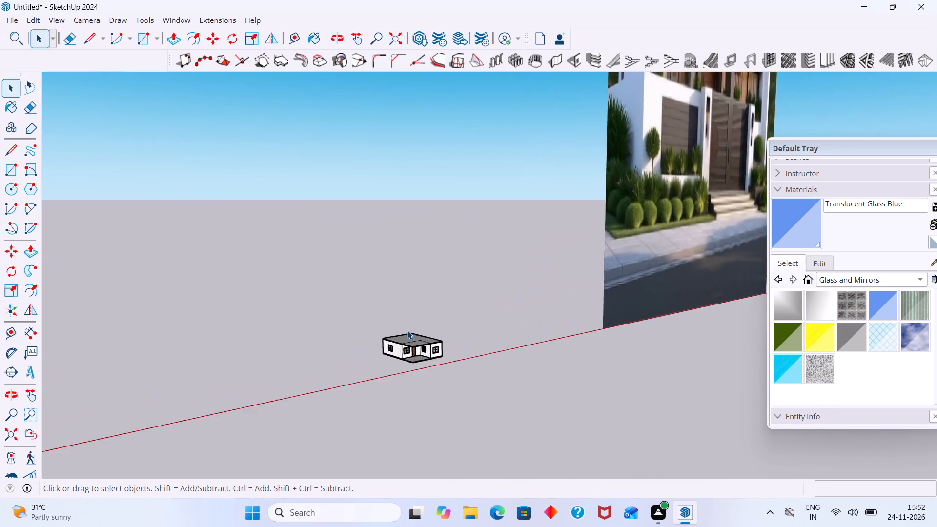
pyautogui.scroll(7, 407, 331)
pyautogui.scroll(-1, 414, 341)
pyautogui.scroll(2, 414, 347)
pyautogui.click(417, 358)
pyautogui.click(570, 316)
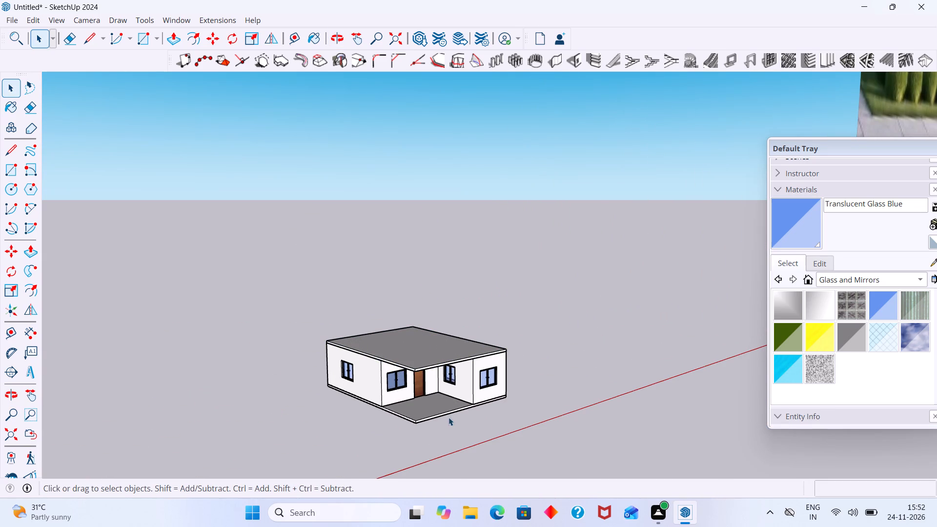
pyautogui.click(437, 410)
pyautogui.click(621, 332)
pyautogui.scroll(1, 539, 359)
pyautogui.scroll(-14, 539, 359)
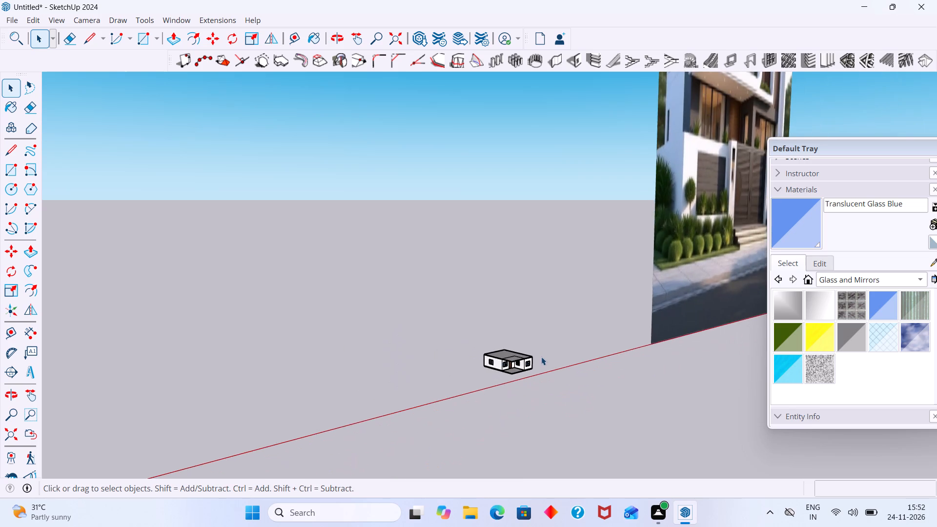
# Examine the upper floors, balcony and facade in the elevation reference image.
pyautogui.moveTo(540, 354); pyautogui.dragTo(429, 375, button='middle')
pyautogui.scroll(-6, 543, 355)
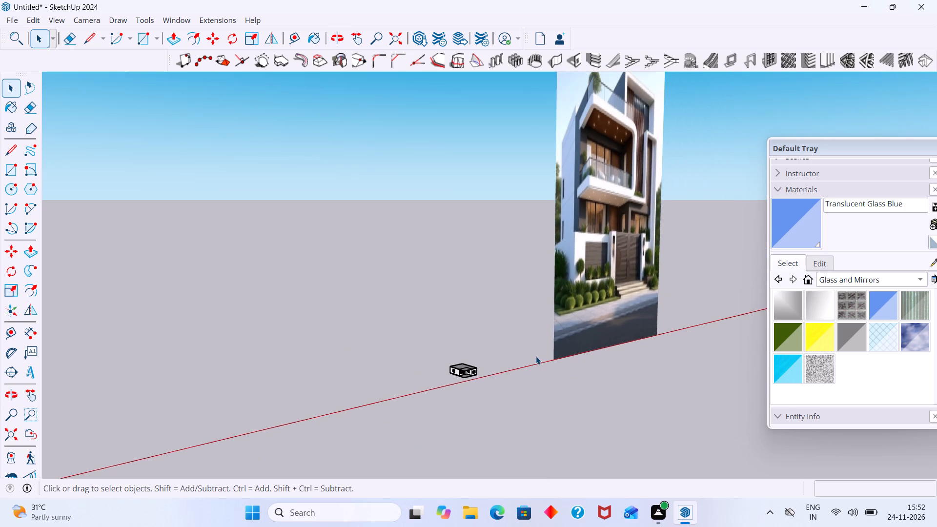
pyautogui.moveTo(633, 244); pyautogui.dragTo(556, 312, button='middle')
pyautogui.scroll(-2, 553, 313)
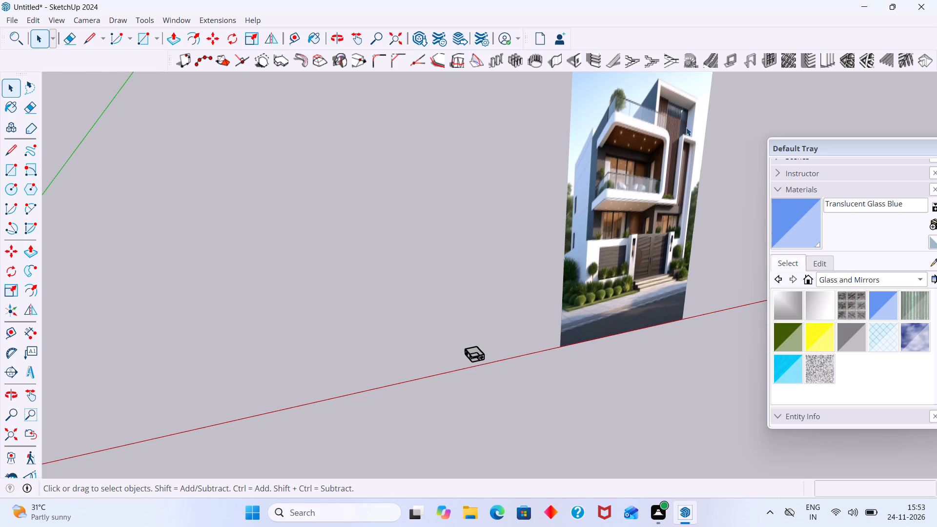
pyautogui.scroll(13, 689, 125)
pyautogui.scroll(-5, 644, 146)
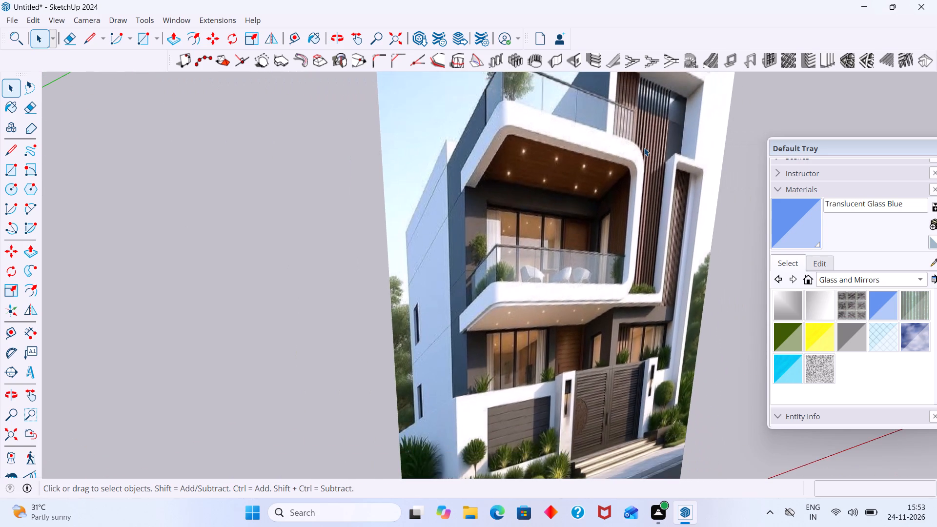
pyautogui.moveTo(641, 150); pyautogui.dragTo(665, 174, button='middle')
pyautogui.scroll(-2, 611, 213)
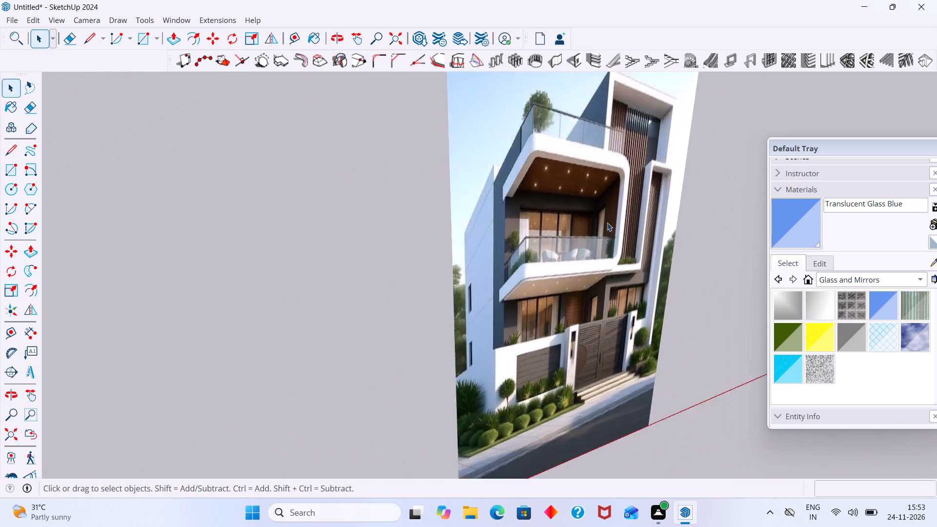
pyautogui.scroll(-15, 607, 223)
pyautogui.moveTo(422, 407); pyautogui.dragTo(488, 348, button='middle')
pyautogui.scroll(8, 487, 350)
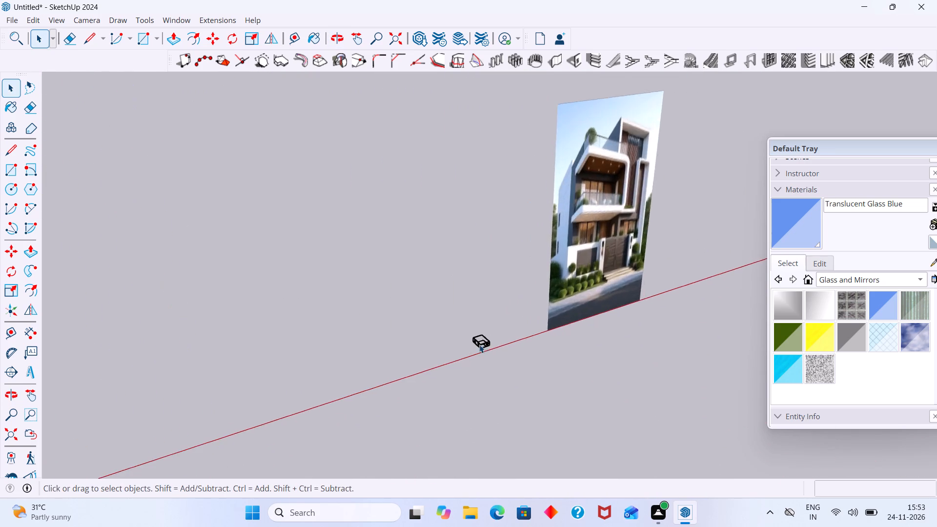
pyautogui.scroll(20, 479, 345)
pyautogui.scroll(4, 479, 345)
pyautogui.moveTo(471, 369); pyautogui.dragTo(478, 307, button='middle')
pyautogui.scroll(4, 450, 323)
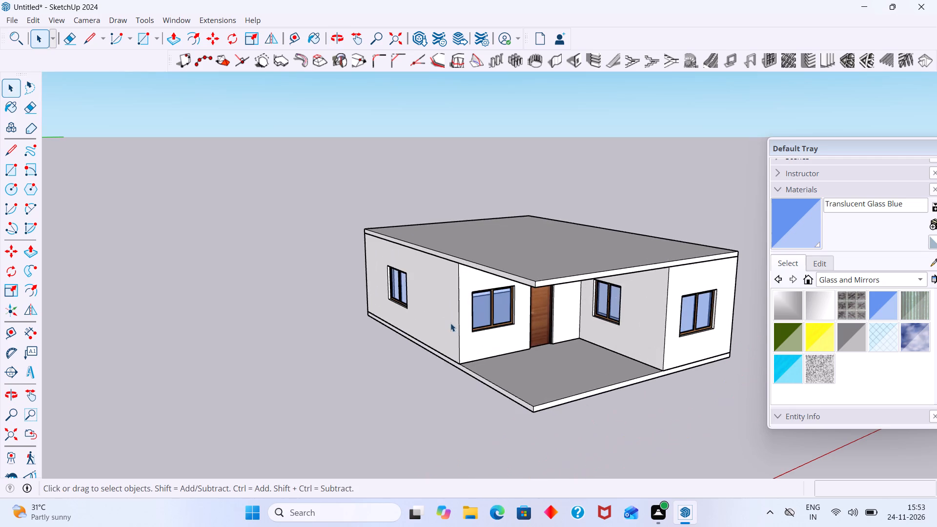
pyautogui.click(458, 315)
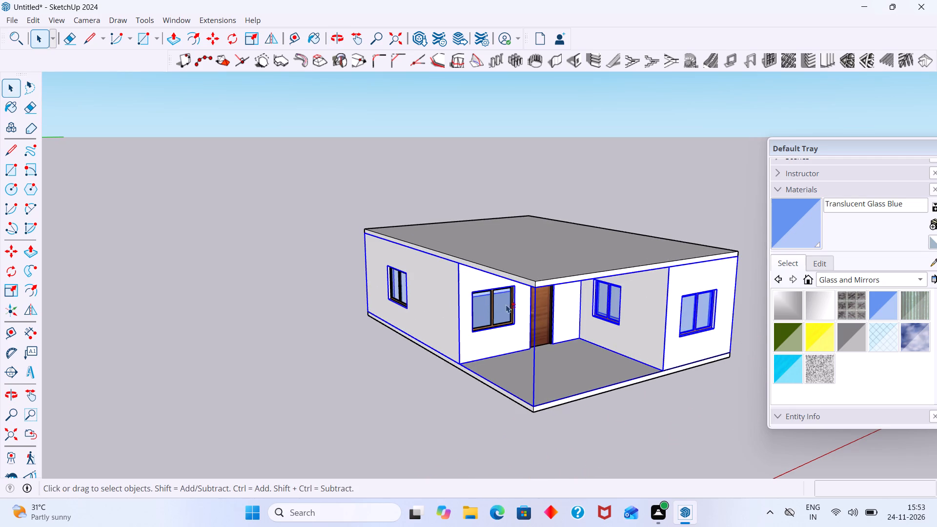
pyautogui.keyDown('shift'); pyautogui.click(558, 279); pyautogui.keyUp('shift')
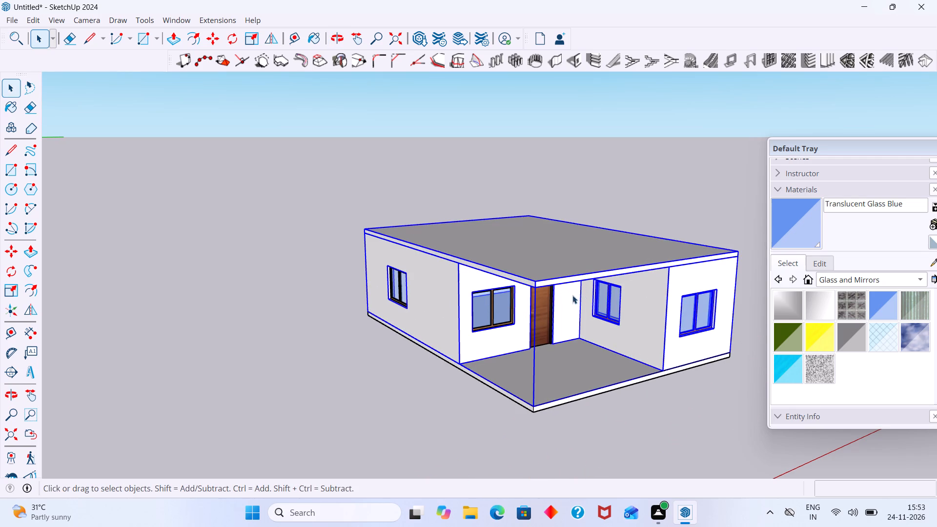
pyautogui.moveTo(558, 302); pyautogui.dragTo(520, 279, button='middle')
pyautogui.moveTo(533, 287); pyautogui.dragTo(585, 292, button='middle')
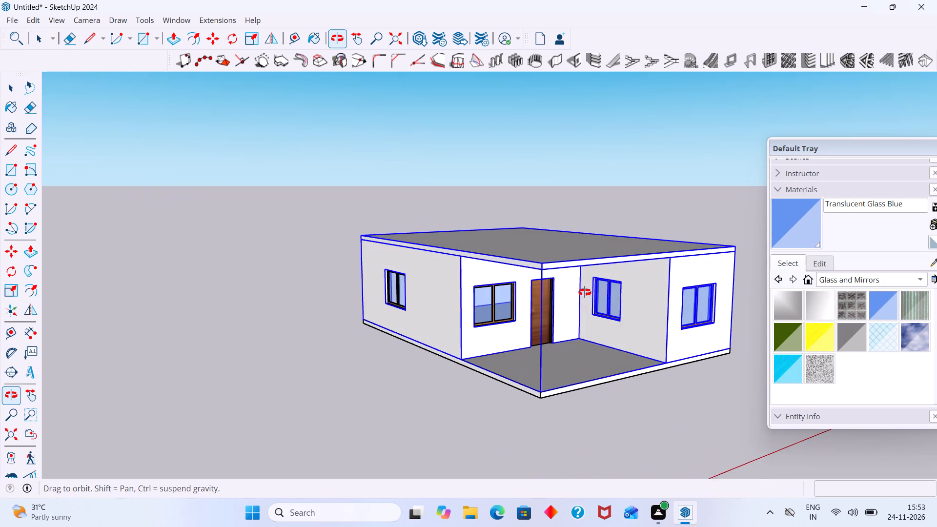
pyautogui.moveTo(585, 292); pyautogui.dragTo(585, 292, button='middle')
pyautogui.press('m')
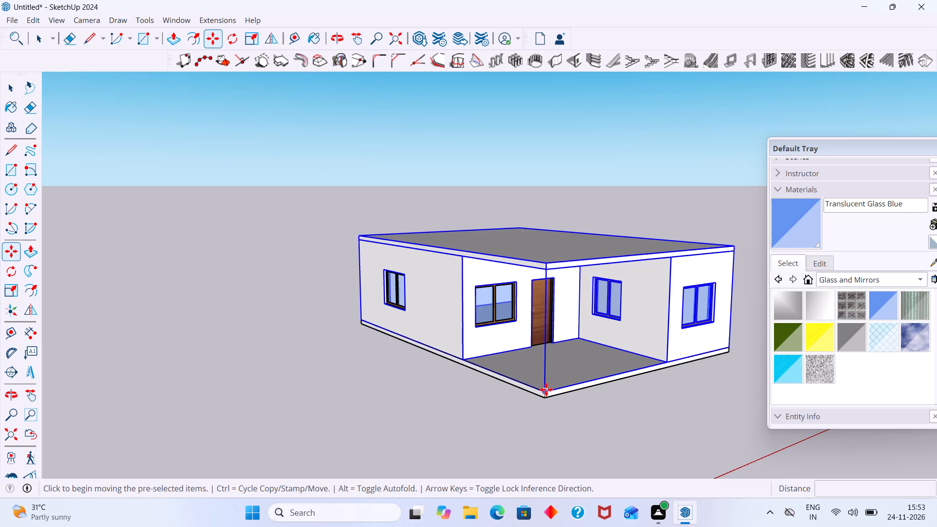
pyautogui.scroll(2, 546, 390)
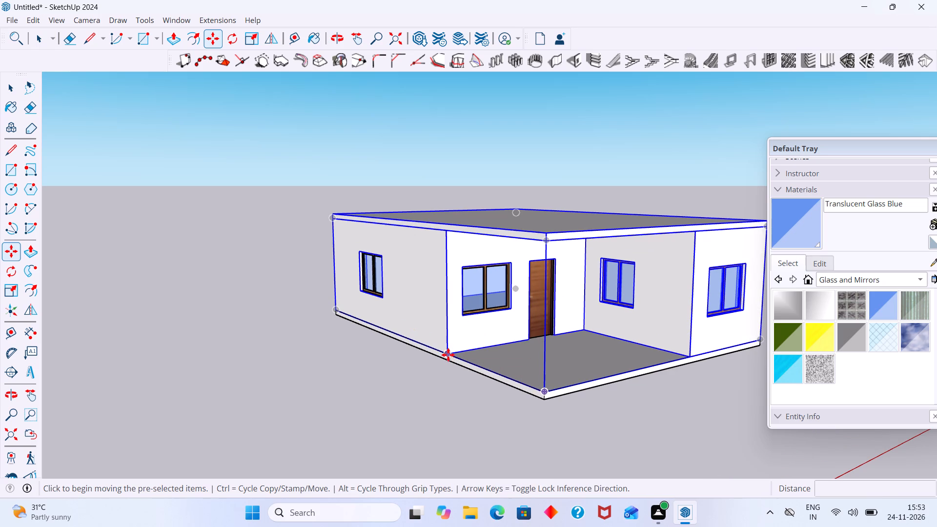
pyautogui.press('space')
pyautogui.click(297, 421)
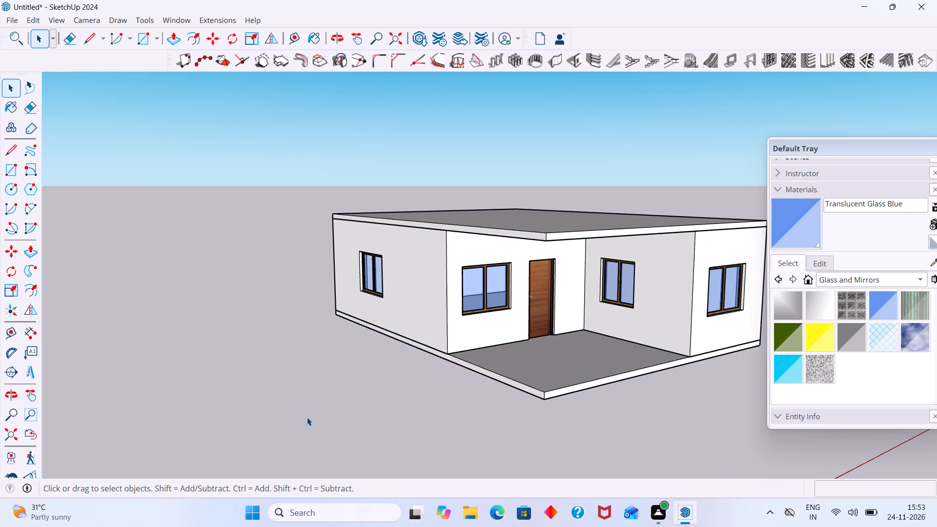
# Copy the ground-floor wall group straight up 10' 6" so it stands on top of the roof slab as the upper storey's walls.
pyautogui.scroll(6, 453, 288)
pyautogui.click(437, 283)
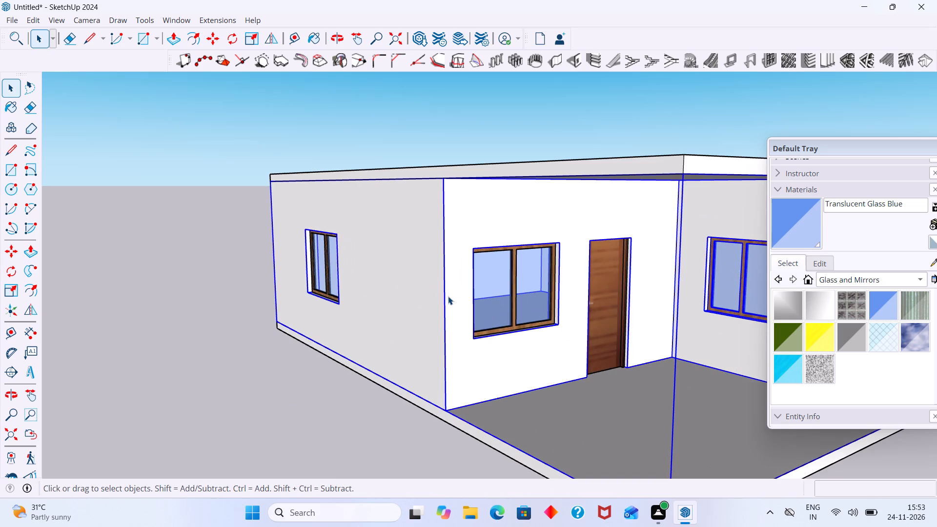
pyautogui.press('m')
pyautogui.click(445, 411)
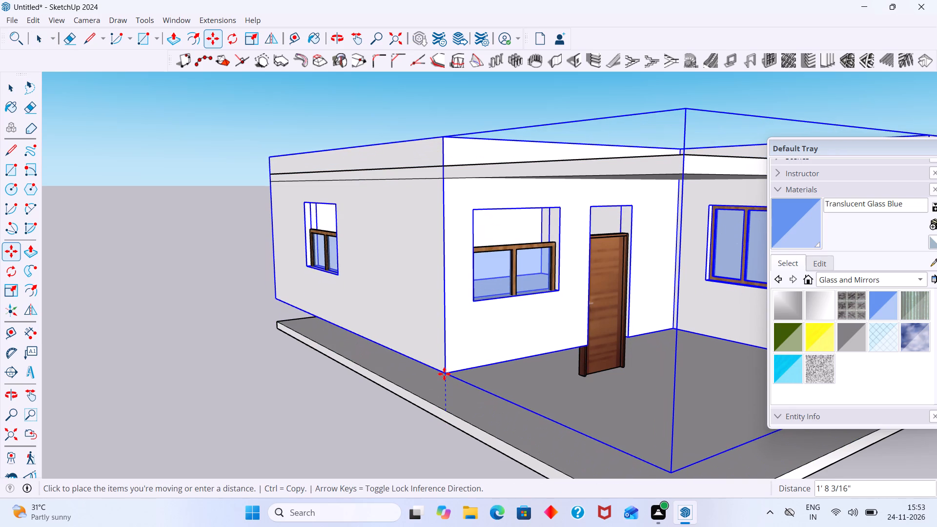
pyautogui.moveTo(443, 154); pyautogui.dragTo(441, 186, button='middle')
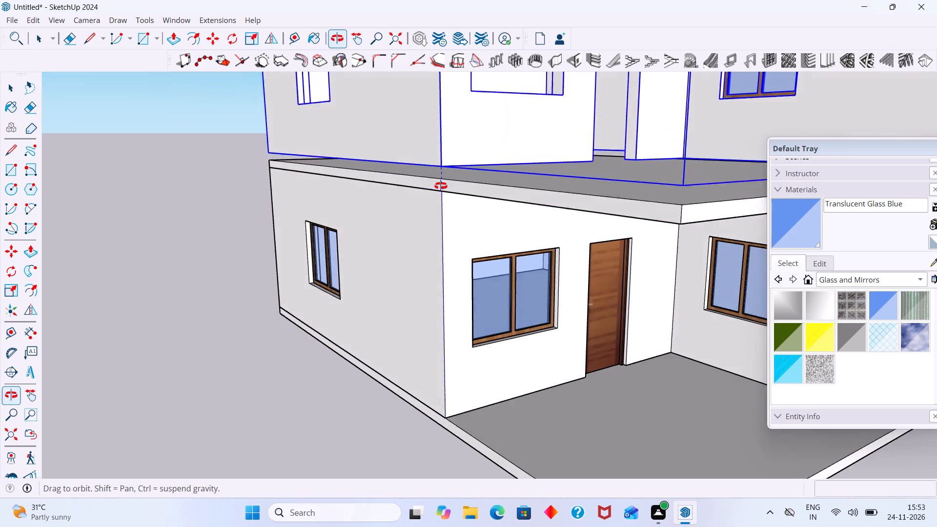
pyautogui.moveTo(441, 186); pyautogui.dragTo(441, 200, button='middle')
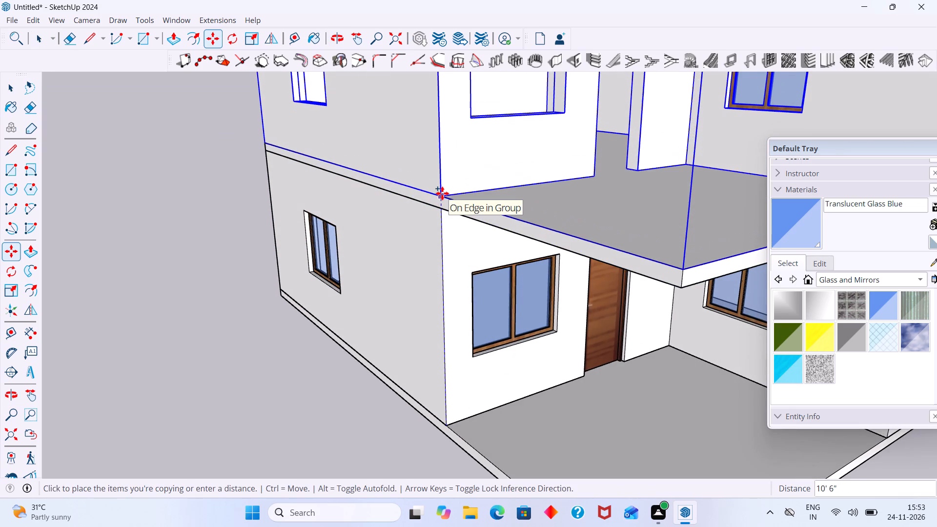
pyautogui.click(442, 196)
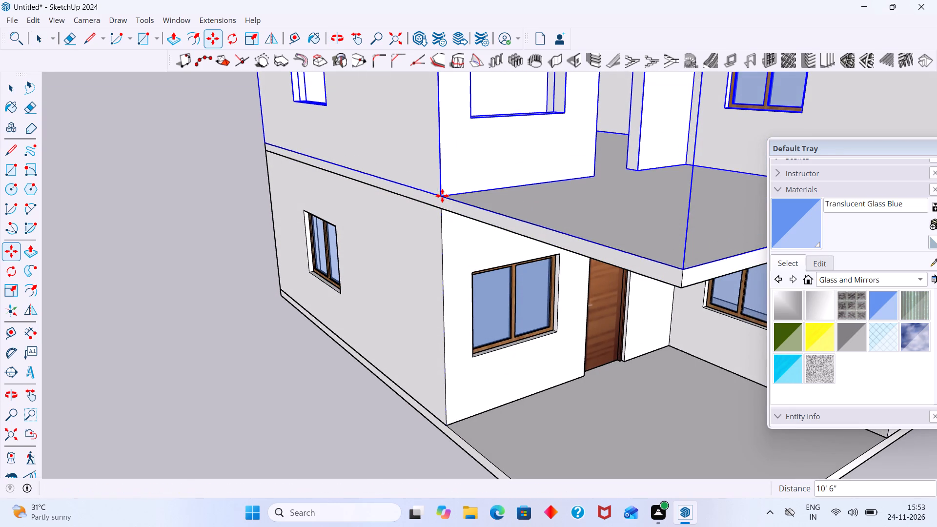
pyautogui.press('space')
pyautogui.scroll(-13, 396, 238)
pyautogui.click(321, 338)
# Copy the slab between the two storeys straight up 10' 6" so it roofs the upper-storey walls.
pyautogui.scroll(2, 436, 280)
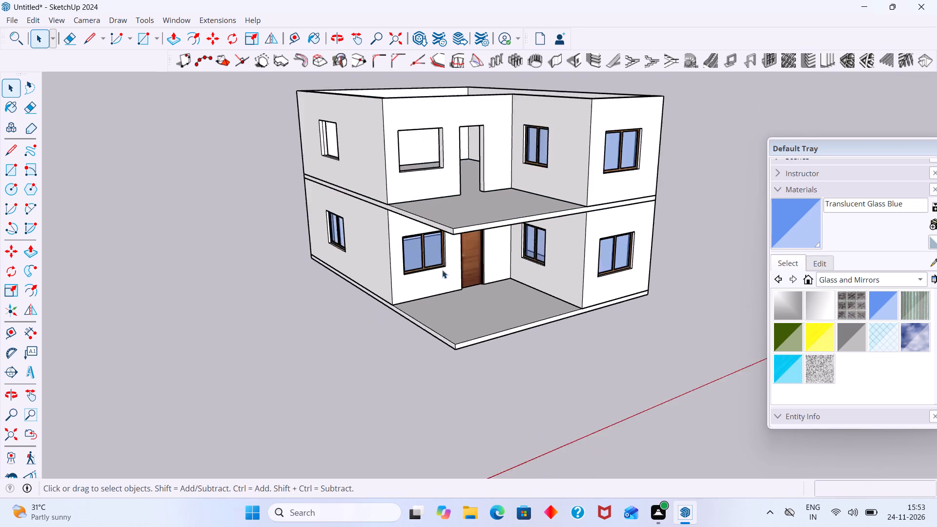
pyautogui.scroll(7, 442, 270)
pyautogui.click(468, 191)
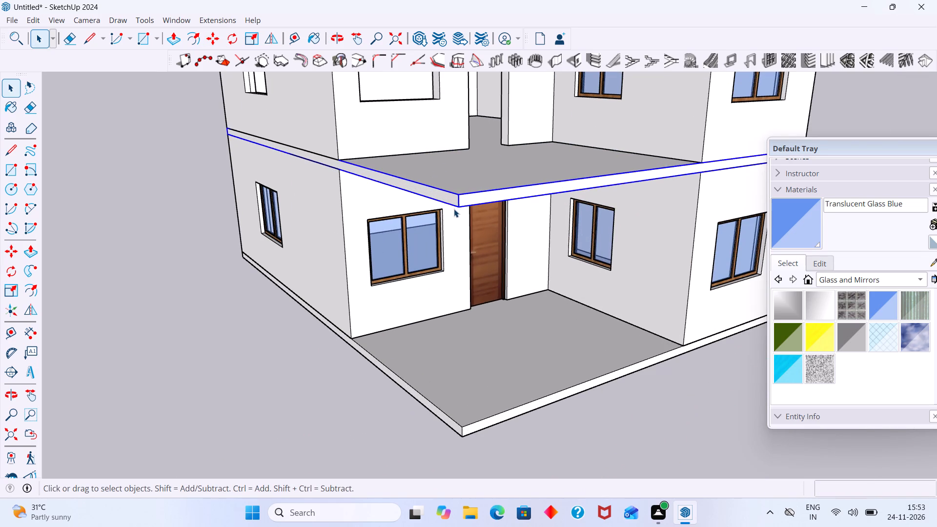
pyautogui.moveTo(436, 223); pyautogui.dragTo(541, 223, button='middle')
pyautogui.scroll(-9, 529, 224)
pyautogui.moveTo(371, 245); pyautogui.dragTo(723, 213, button='middle')
pyautogui.press('m')
pyautogui.scroll(8, 404, 219)
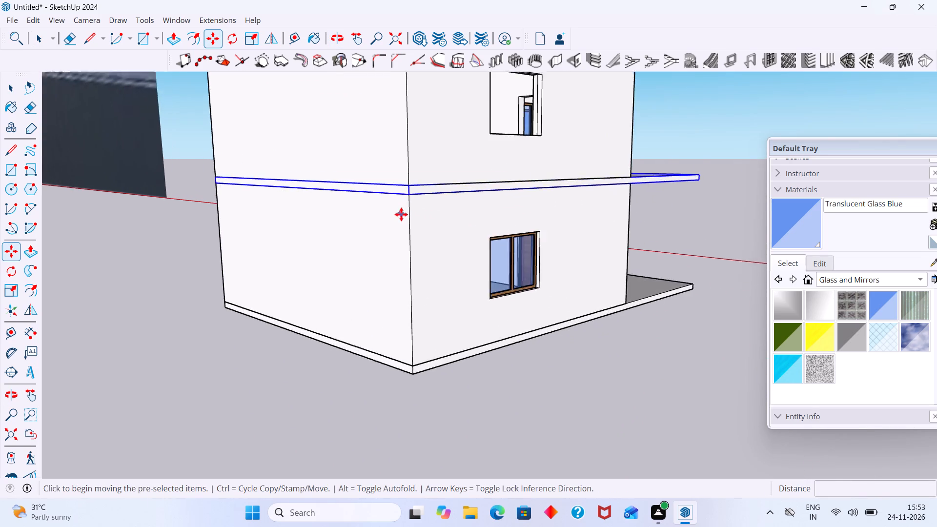
pyautogui.scroll(4, 401, 214)
pyautogui.click(414, 181)
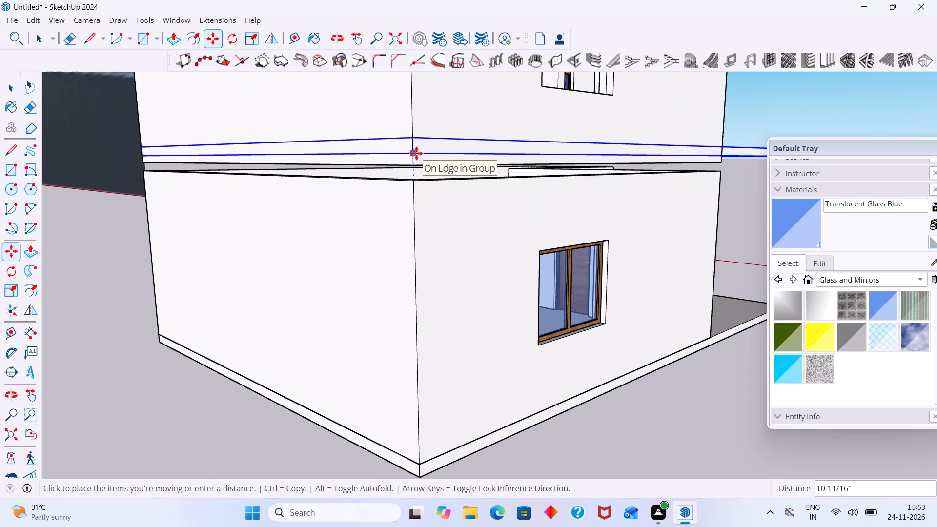
pyautogui.scroll(-9, 449, 119)
pyautogui.keyDown('shift'); pyautogui.moveTo(452, 112); pyautogui.dragTo(406, 186, button='middle'); pyautogui.keyUp('shift')
pyautogui.moveTo(352, 153); pyautogui.dragTo(277, 236, button='middle')
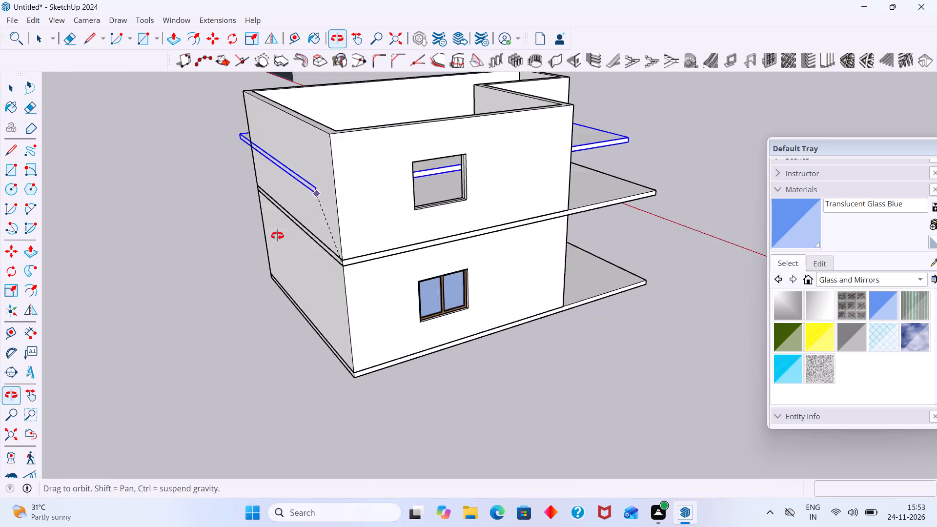
pyautogui.moveTo(277, 236); pyautogui.dragTo(275, 241, button='middle')
pyautogui.scroll(8, 357, 141)
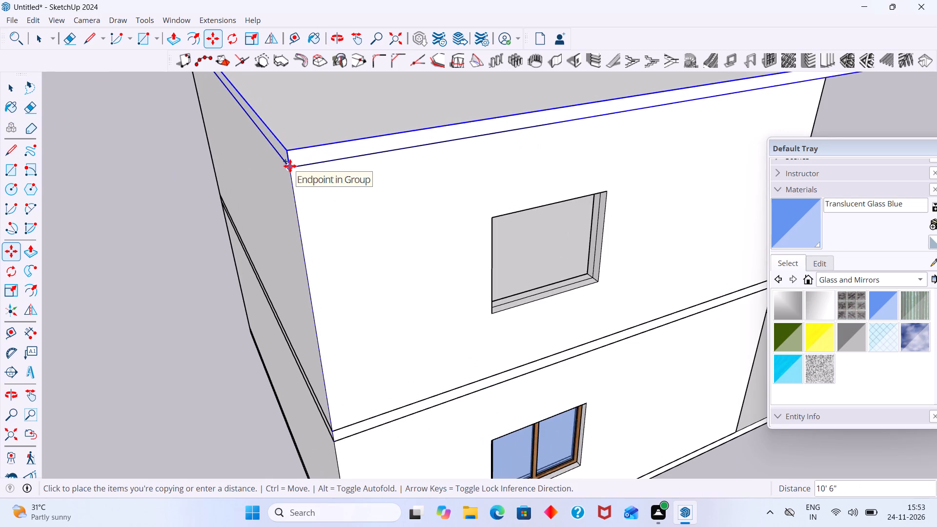
pyautogui.click(290, 169)
pyautogui.press('space')
pyautogui.scroll(-2, 341, 176)
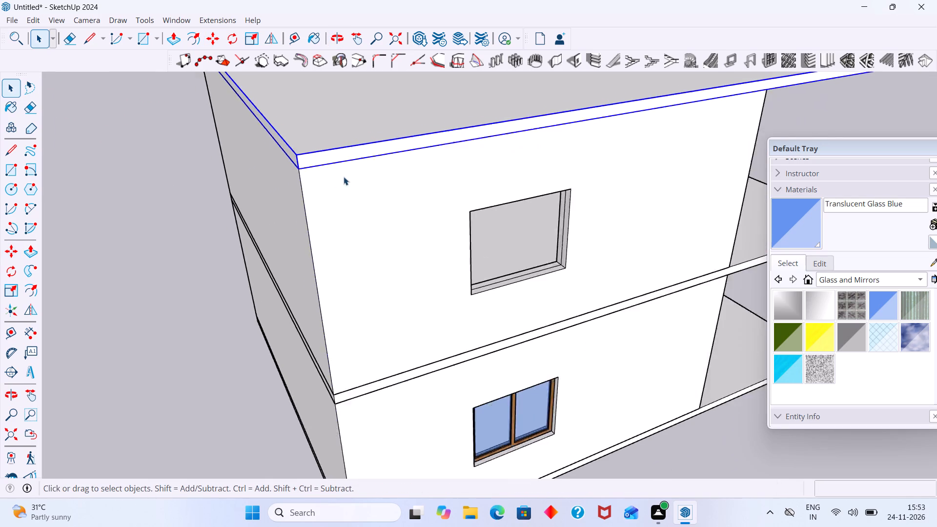
pyautogui.scroll(-16, 344, 177)
pyautogui.moveTo(389, 208); pyautogui.dragTo(296, 214, button='middle')
pyautogui.click(703, 173)
# Examine the two-storey house from all around, comparing the upper side window opening with the glazed ground-floor window below it.
pyautogui.moveTo(600, 195); pyautogui.dragTo(460, 140, button='middle')
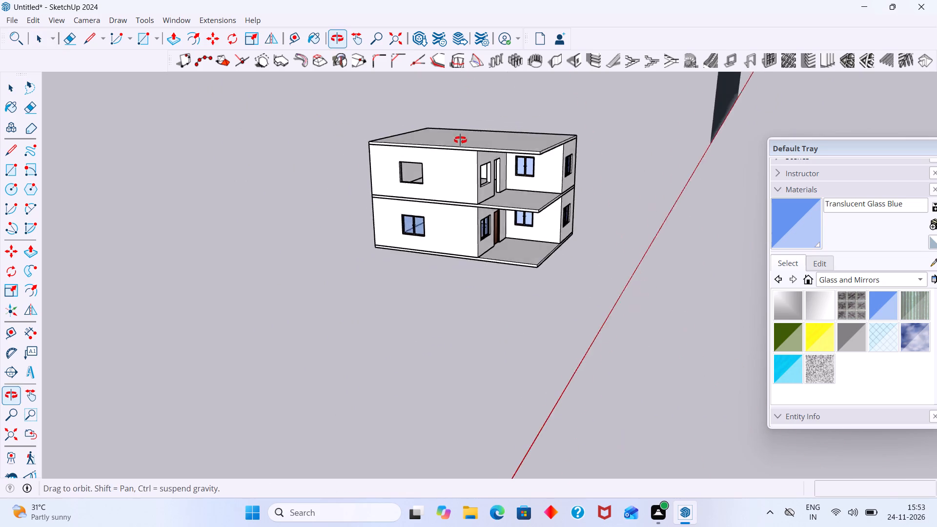
pyautogui.moveTo(460, 140); pyautogui.dragTo(459, 140, button='middle')
pyautogui.scroll(-9, 469, 148)
pyautogui.moveTo(508, 184); pyautogui.dragTo(349, 166, button='middle')
pyautogui.scroll(12, 468, 178)
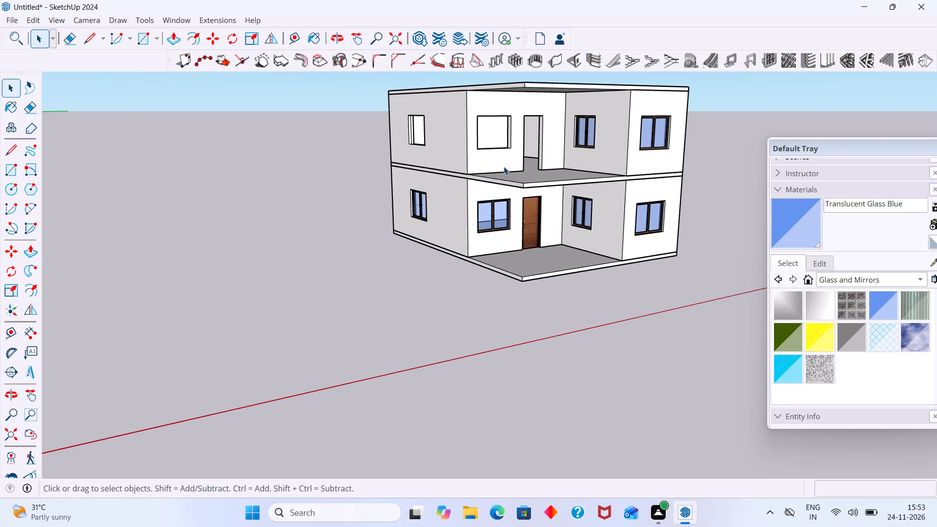
pyautogui.moveTo(514, 169); pyautogui.dragTo(476, 225, button='middle')
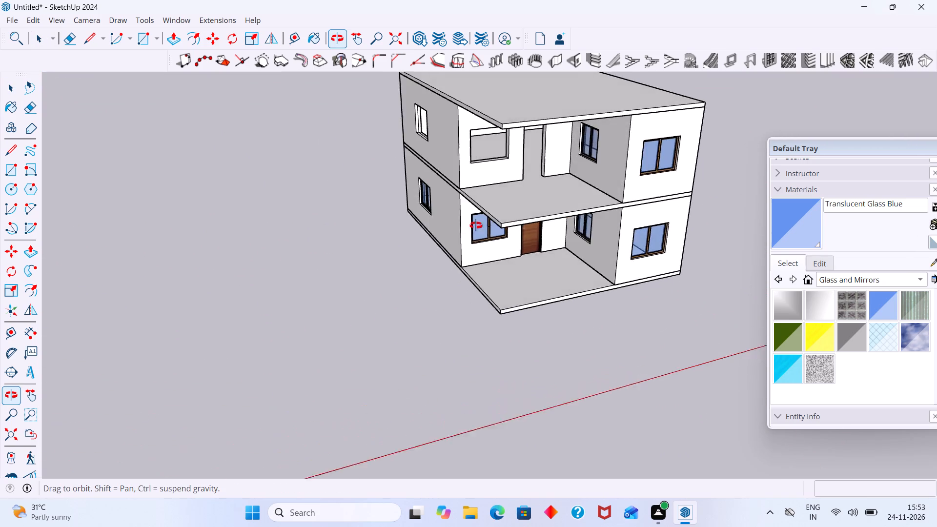
pyautogui.moveTo(476, 225); pyautogui.dragTo(778, 249, button='middle')
pyautogui.moveTo(434, 284); pyautogui.dragTo(772, 254, button='middle')
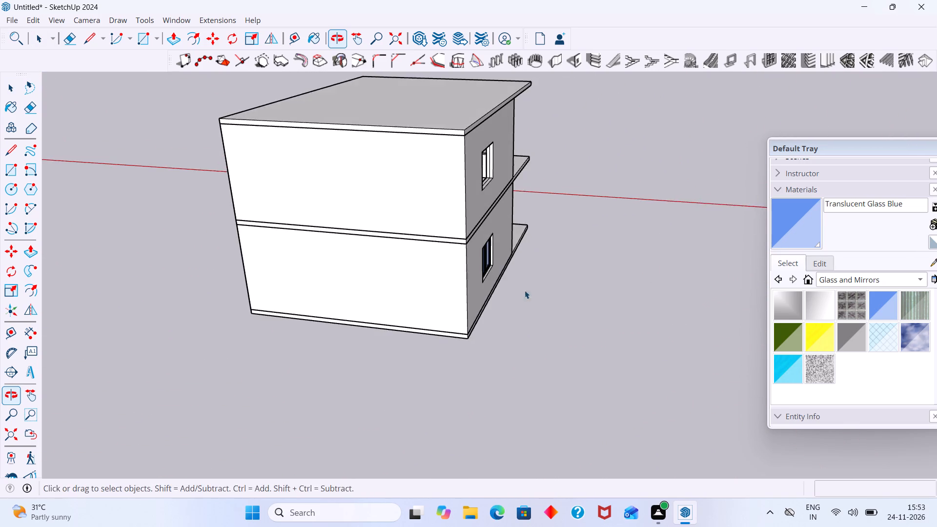
pyautogui.moveTo(349, 300); pyautogui.dragTo(0, 314, button='middle')
pyautogui.scroll(7, 436, 143)
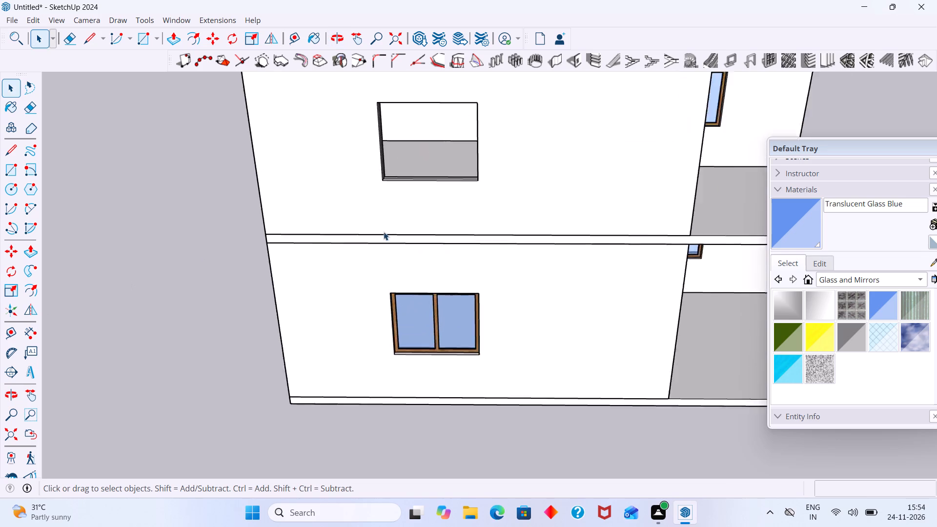
pyautogui.moveTo(390, 270); pyautogui.dragTo(316, 221, button='middle')
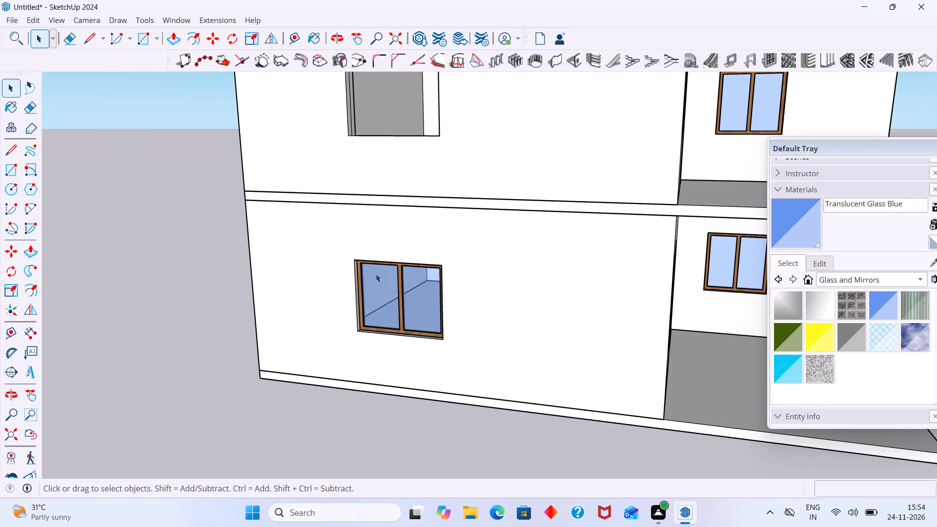
pyautogui.moveTo(372, 274); pyautogui.dragTo(364, 379, button='middle')
pyautogui.moveTo(354, 214); pyautogui.dragTo(323, 177, button='middle')
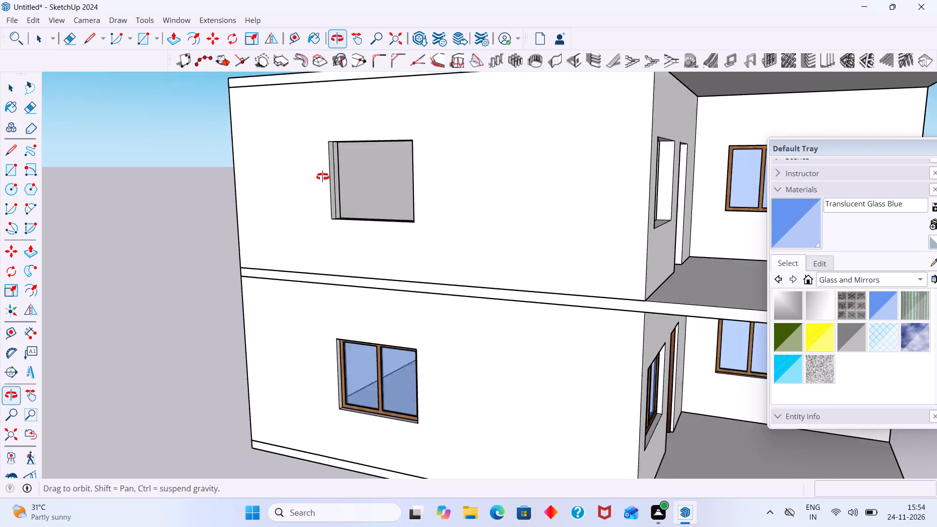
pyautogui.moveTo(323, 177); pyautogui.dragTo(318, 165, button='middle')
pyautogui.scroll(16, 345, 141)
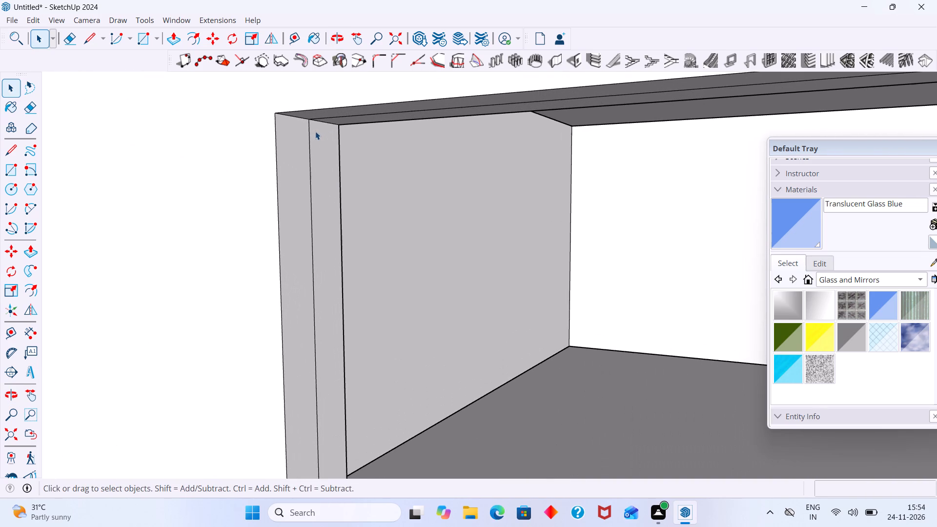
pyautogui.scroll(-14, 311, 132)
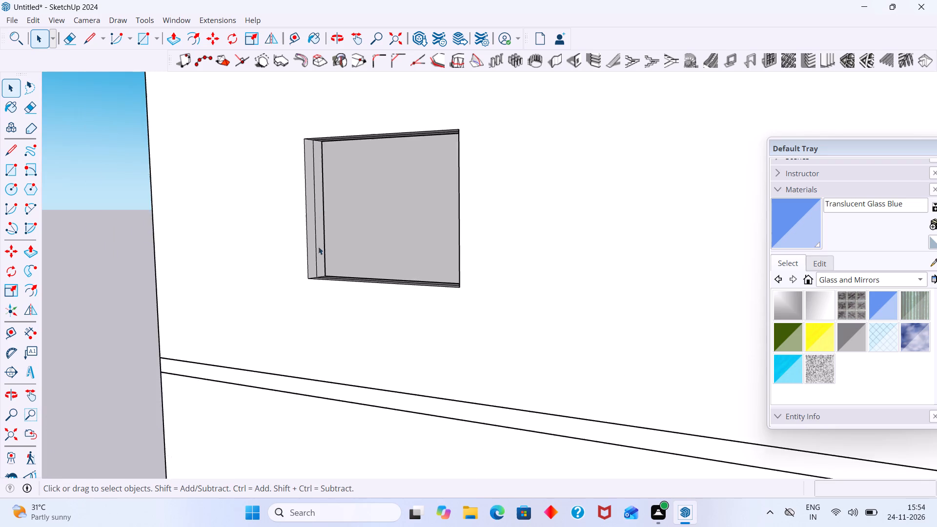
pyautogui.scroll(-13, 323, 279)
pyautogui.scroll(14, 352, 369)
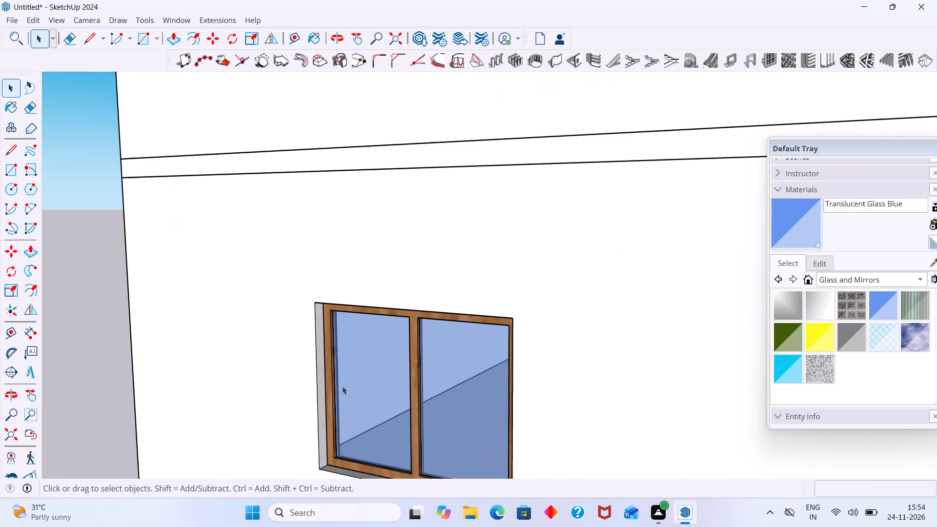
pyautogui.scroll(8, 327, 335)
pyautogui.click(332, 291)
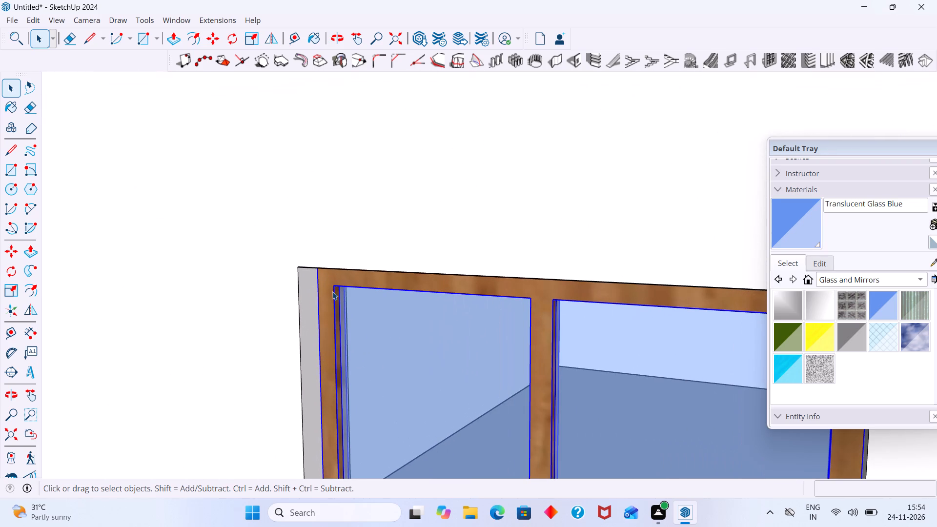
pyautogui.scroll(-20, 326, 298)
pyautogui.scroll(-1, 326, 298)
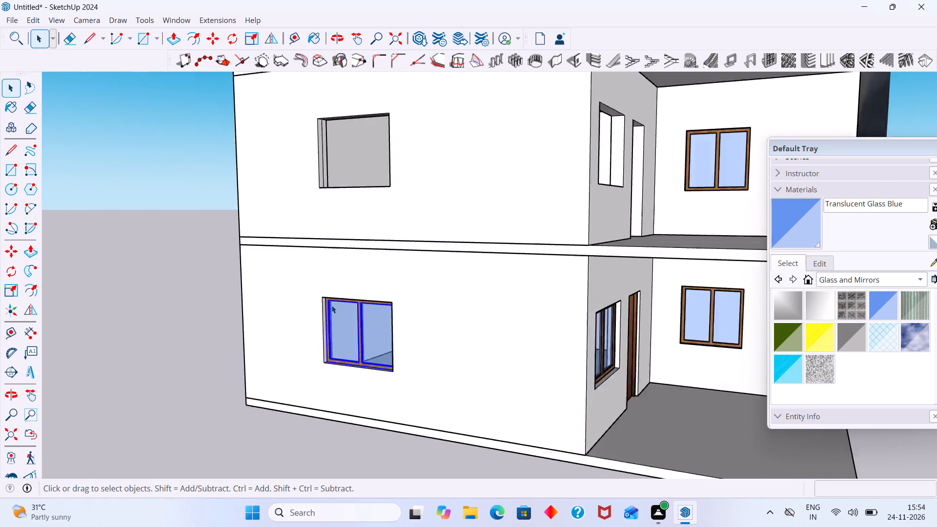
pyautogui.scroll(-6, 331, 305)
pyautogui.press('z')
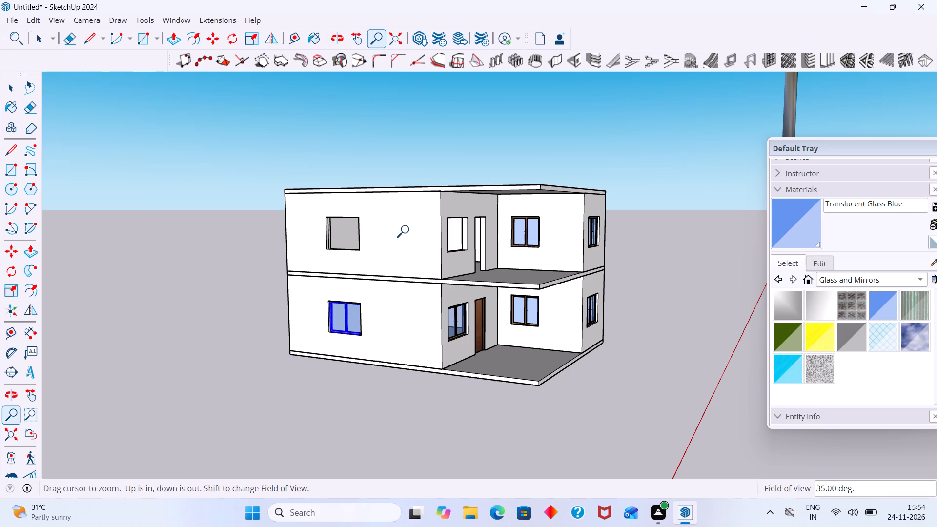
pyautogui.press('space')
pyautogui.click(472, 140)
# Inside the upper-storey wall group, erase the leftover dividing lines on one jamb and the sill of the side wall's empty window opening.
pyautogui.moveTo(370, 207); pyautogui.dragTo(325, 230, button='middle')
pyautogui.scroll(19, 377, 231)
pyautogui.click(308, 245)
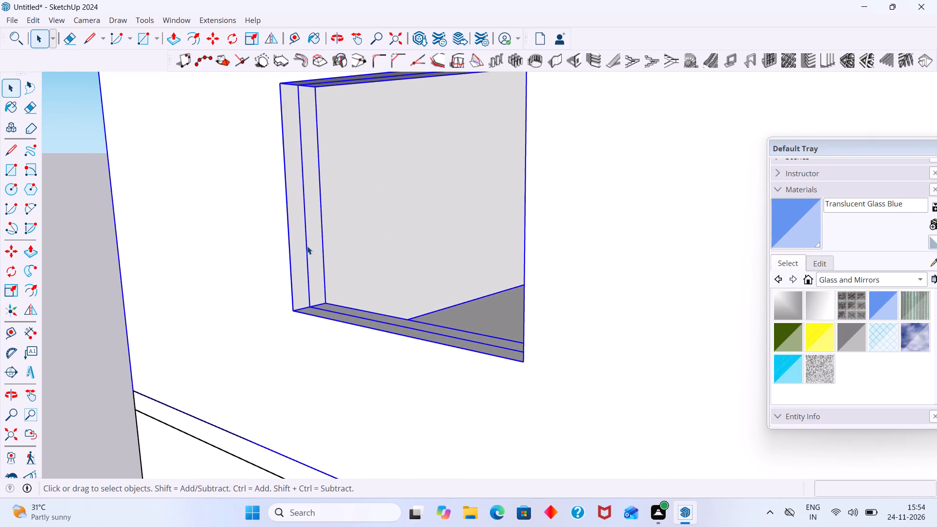
pyautogui.click(307, 247)
pyautogui.doubleClick(309, 252)
pyautogui.click(306, 258)
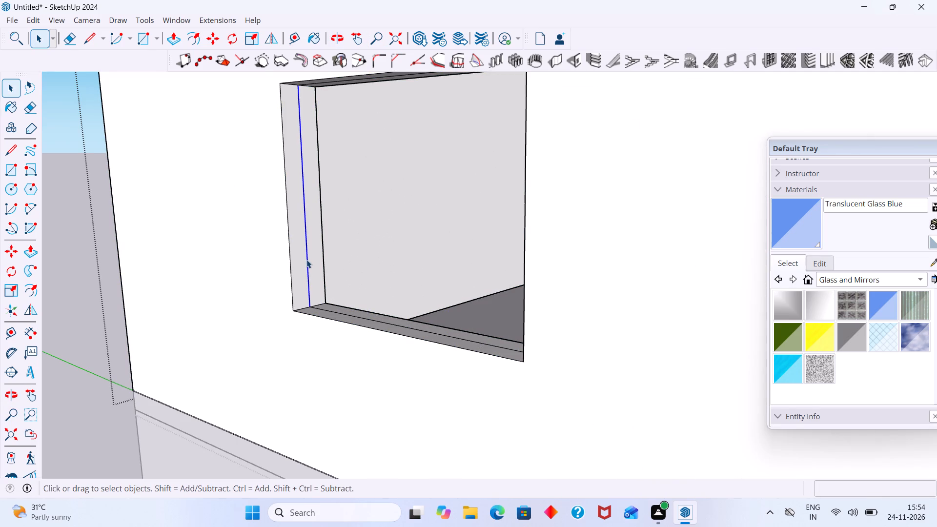
pyautogui.press('Delete')
pyautogui.moveTo(325, 275); pyautogui.dragTo(365, 287, button='middle')
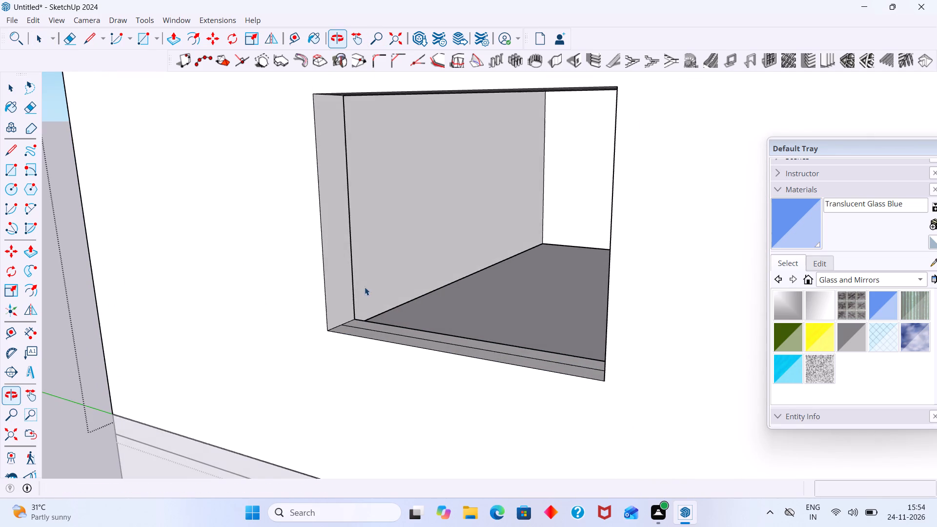
pyautogui.press('e')
pyautogui.scroll(6, 404, 331)
pyautogui.moveTo(402, 340); pyautogui.dragTo(408, 337)
pyautogui.scroll(-4, 409, 337)
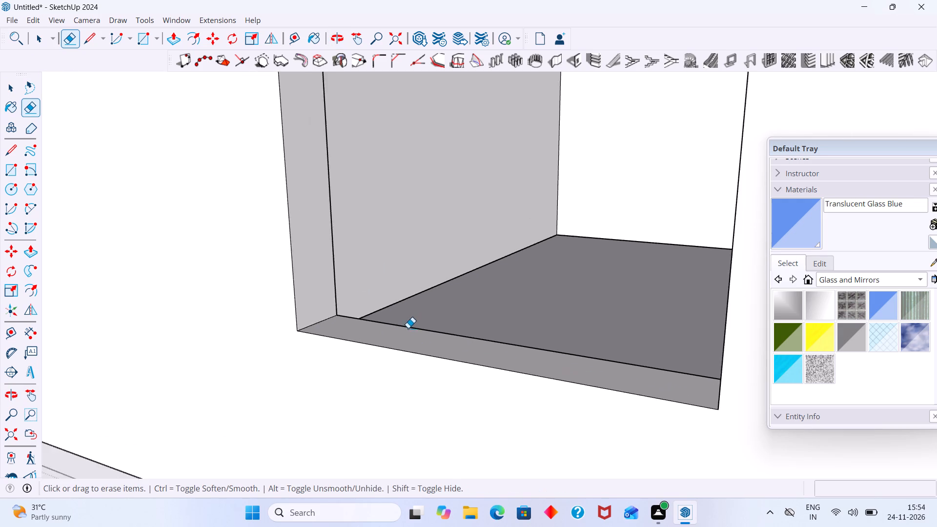
# Erase the leftover dividing lines on the opposite jamb and the head of the same upper side window opening.
pyautogui.scroll(-4, 408, 328)
pyautogui.keyDown('shift'); pyautogui.moveTo(389, 314); pyautogui.dragTo(219, 304, button='middle'); pyautogui.keyUp('shift')
pyautogui.moveTo(223, 308); pyautogui.dragTo(591, 284, button='middle')
pyautogui.keyDown('shift'); pyautogui.moveTo(279, 303); pyautogui.dragTo(525, 235, button='middle'); pyautogui.keyUp('shift')
pyautogui.scroll(7, 452, 248)
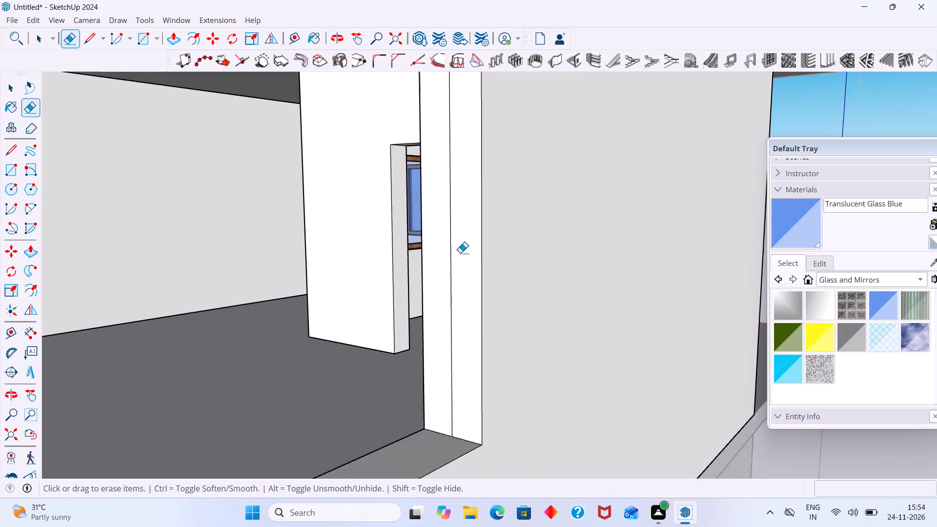
pyautogui.moveTo(460, 253); pyautogui.dragTo(443, 247)
pyautogui.scroll(-5, 453, 240)
pyautogui.moveTo(457, 237); pyautogui.dragTo(448, 236, button='middle')
pyautogui.scroll(-8, 437, 236)
pyautogui.moveTo(463, 238); pyautogui.dragTo(448, 149, button='middle')
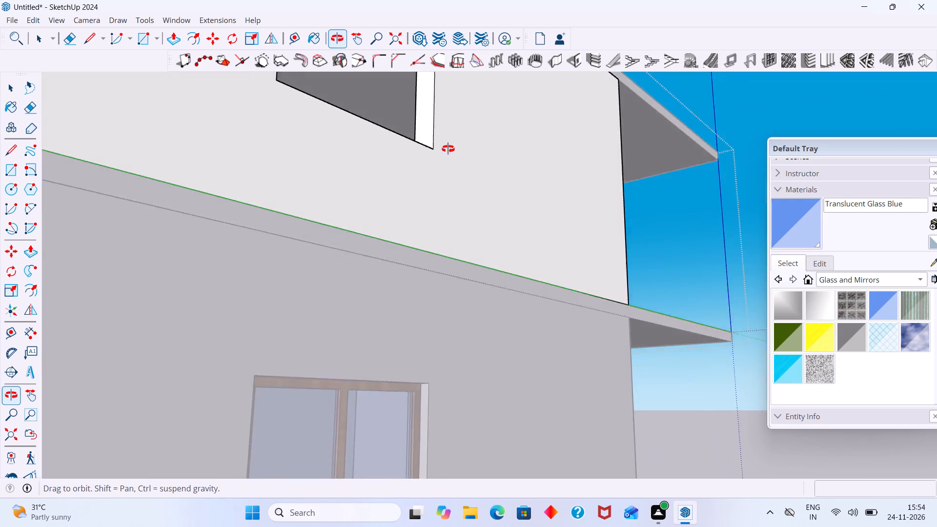
pyautogui.moveTo(448, 149); pyautogui.dragTo(489, 296, button='middle')
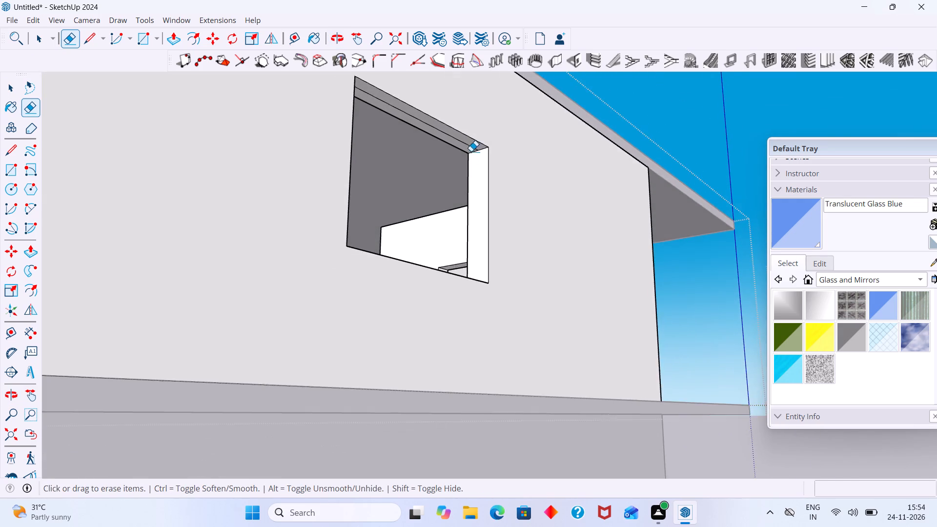
pyautogui.scroll(9, 470, 150)
pyautogui.click(468, 145)
pyautogui.scroll(-16, 466, 146)
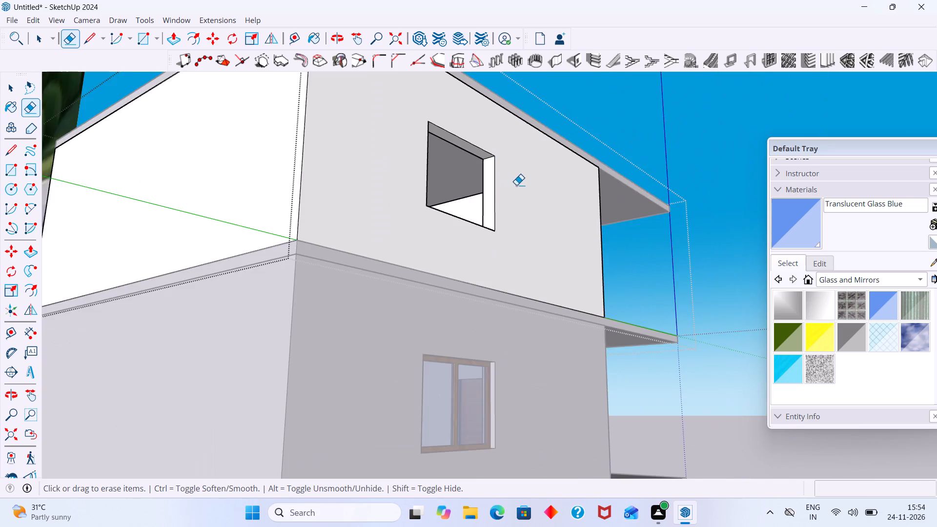
# Examine the upper storey's other window and door openings from around the house for leftover dividing lines.
pyautogui.moveTo(516, 185); pyautogui.dragTo(443, 222, button='middle')
pyautogui.scroll(-8, 448, 224)
pyautogui.moveTo(478, 224); pyautogui.dragTo(325, 271, button='middle')
pyautogui.moveTo(499, 229); pyautogui.dragTo(325, 259, button='middle')
pyautogui.moveTo(471, 243); pyautogui.dragTo(396, 250, button='middle')
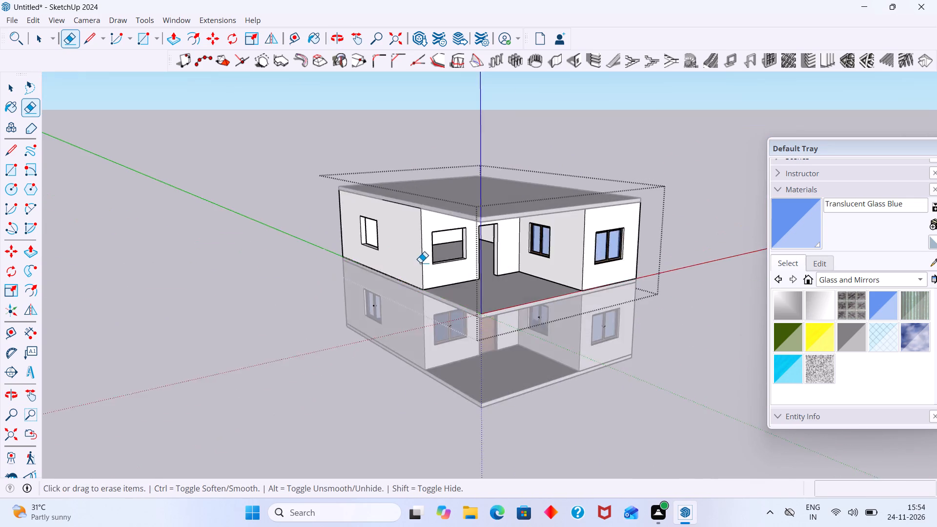
pyautogui.scroll(15, 420, 263)
pyautogui.scroll(-6, 536, 226)
pyautogui.moveTo(501, 243); pyautogui.dragTo(571, 307, button='middle')
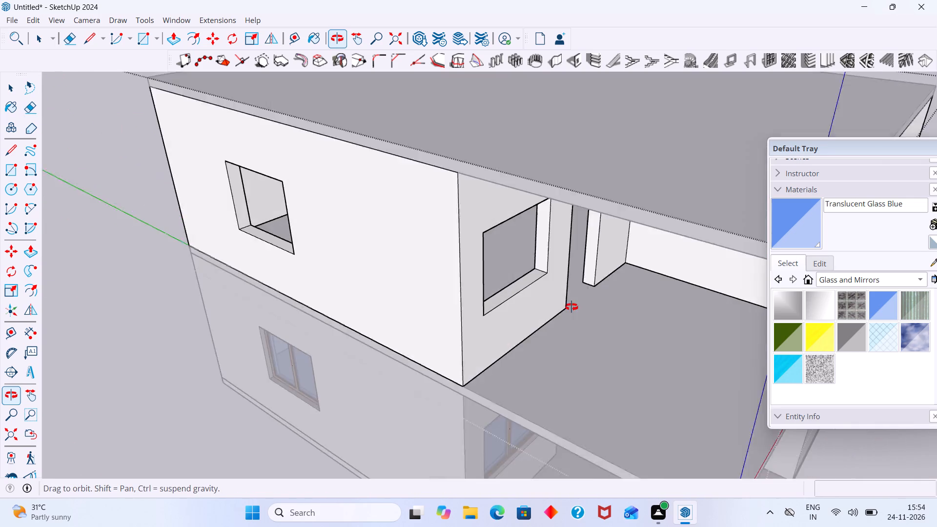
pyautogui.moveTo(571, 307); pyautogui.dragTo(745, 290, button='middle')
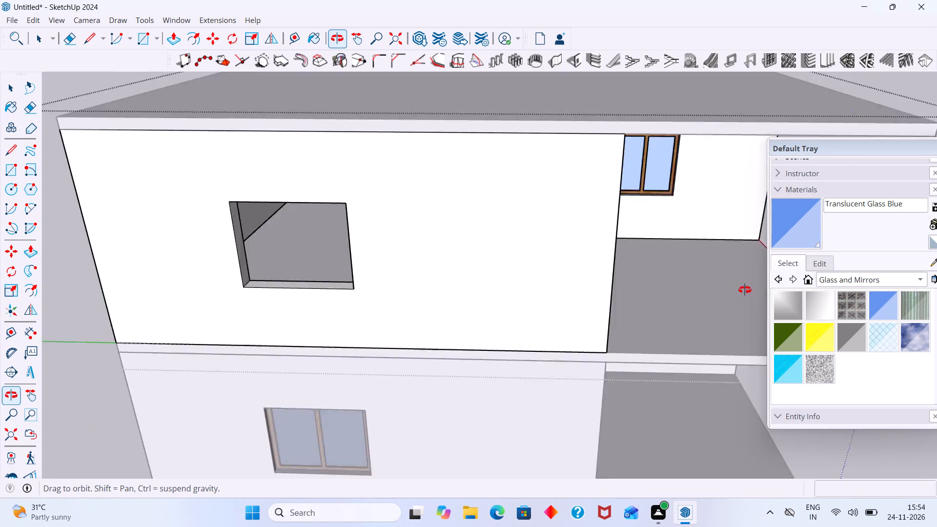
pyautogui.moveTo(745, 290); pyautogui.dragTo(797, 274, button='middle')
pyautogui.scroll(-9, 539, 290)
pyautogui.moveTo(516, 287); pyautogui.dragTo(150, 246, button='middle')
pyautogui.moveTo(268, 254); pyautogui.dragTo(148, 256, button='middle')
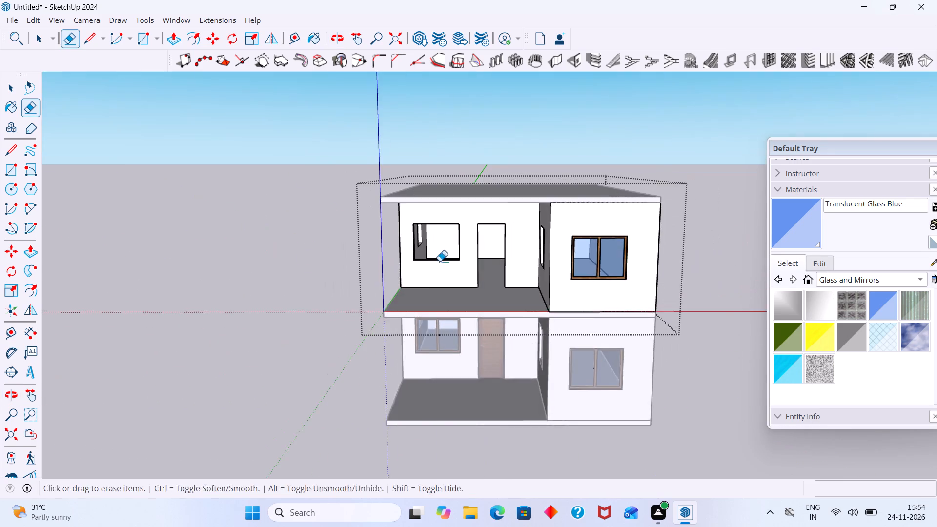
pyautogui.moveTo(432, 260); pyautogui.dragTo(349, 269, button='middle')
pyautogui.scroll(6, 417, 265)
pyautogui.scroll(-1, 448, 258)
pyautogui.scroll(4, 487, 263)
pyautogui.moveTo(503, 264); pyautogui.dragTo(471, 256, button='middle')
pyautogui.scroll(3, 429, 249)
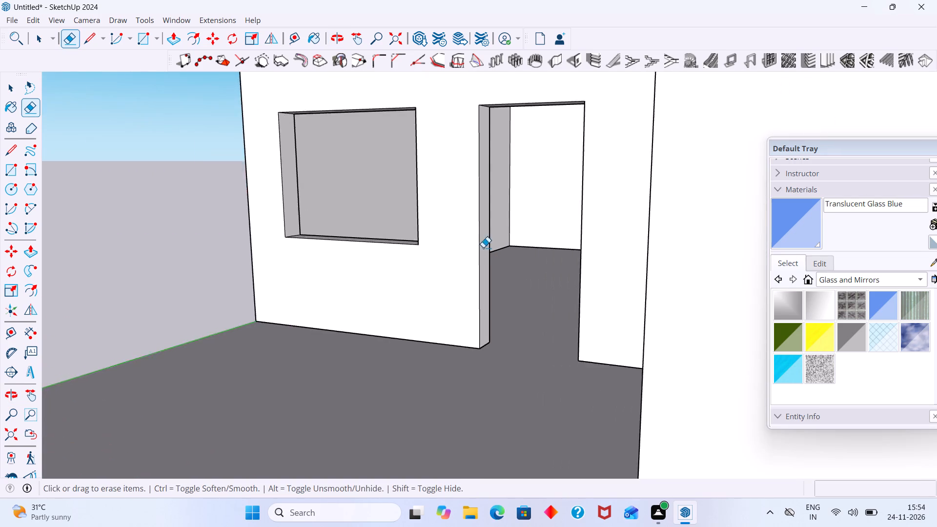
pyautogui.scroll(5, 483, 247)
pyautogui.moveTo(505, 240); pyautogui.dragTo(487, 239, button='middle')
pyautogui.scroll(-13, 487, 239)
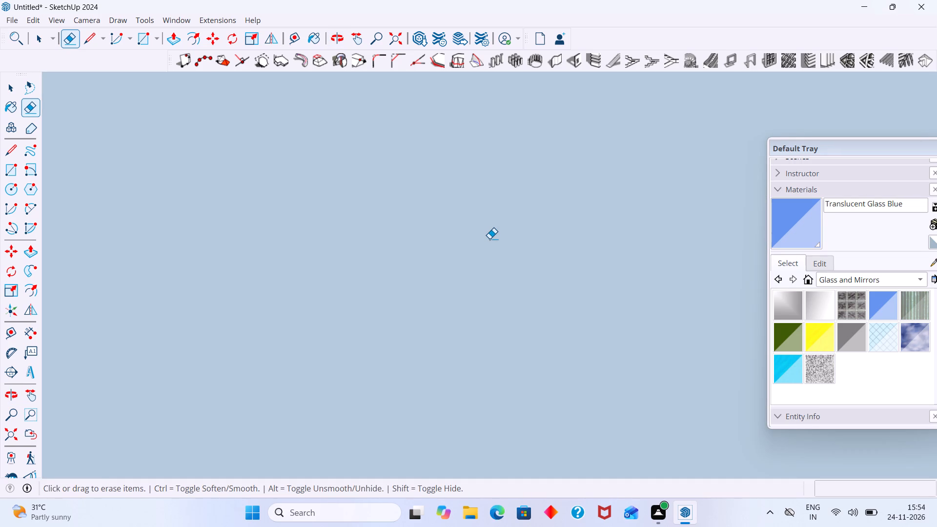
pyautogui.scroll(-20, 489, 239)
pyautogui.scroll(-5, 489, 239)
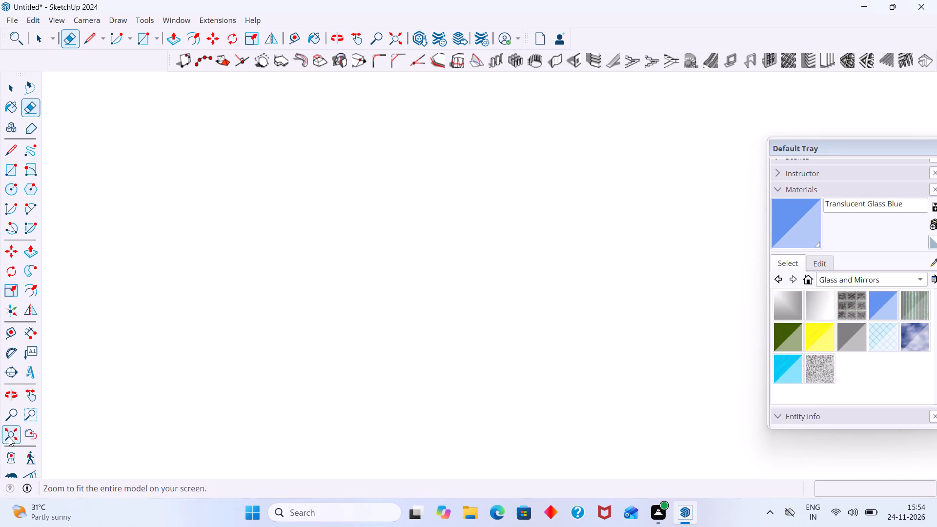
# Return to the house, examine the upper storey's openings from around it, and close the wall group.
pyautogui.click(16, 431)
pyautogui.moveTo(282, 310); pyautogui.dragTo(578, 309, button='middle')
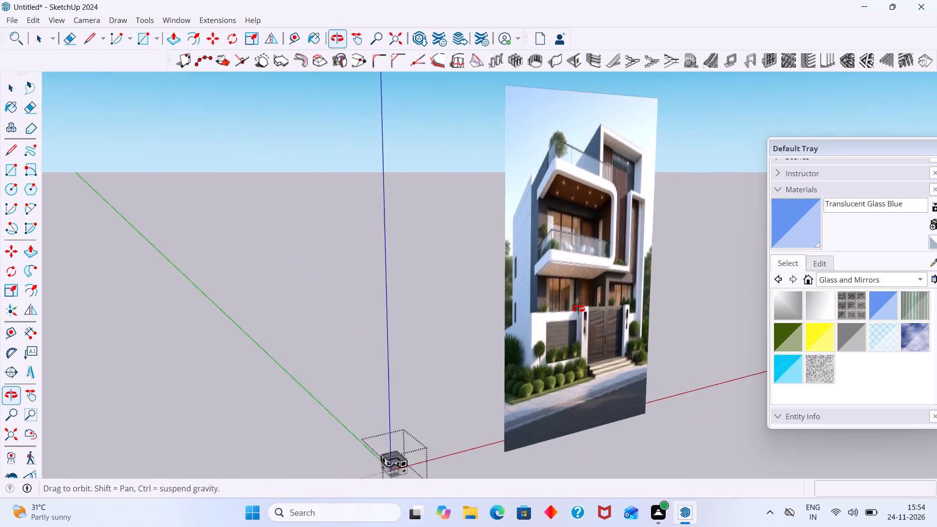
pyautogui.moveTo(578, 309); pyautogui.dragTo(433, 314, button='middle')
pyautogui.scroll(-4, 425, 309)
pyautogui.scroll(5, 379, 368)
pyautogui.keyDown('shift'); pyautogui.moveTo(374, 386); pyautogui.dragTo(497, 265, button='middle'); pyautogui.keyUp('shift')
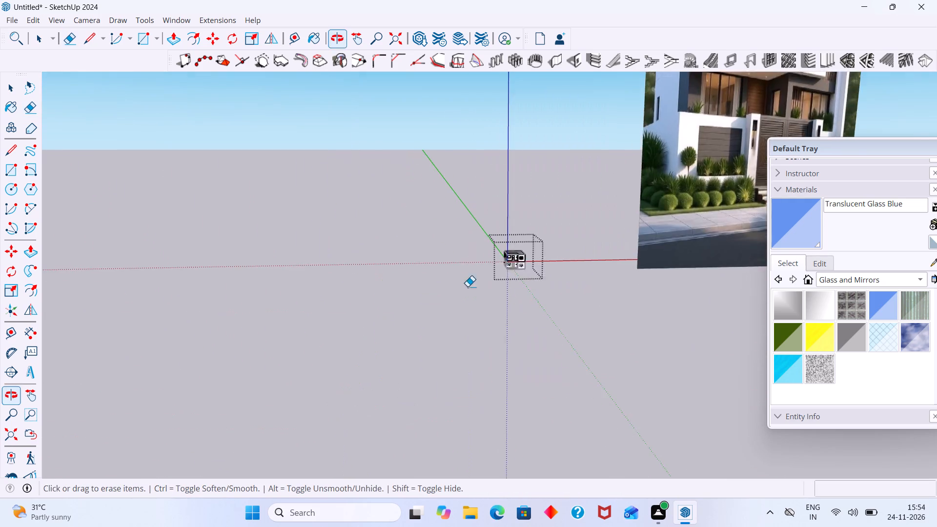
pyautogui.scroll(20, 505, 264)
pyautogui.scroll(11, 505, 264)
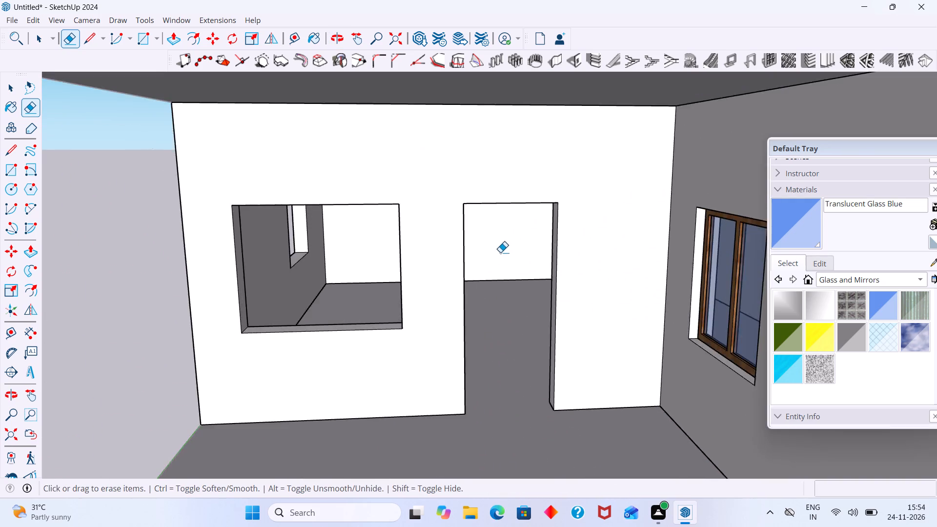
pyautogui.moveTo(500, 252); pyautogui.dragTo(455, 248, button='middle')
pyautogui.scroll(3, 387, 255)
pyautogui.scroll(-3, 385, 255)
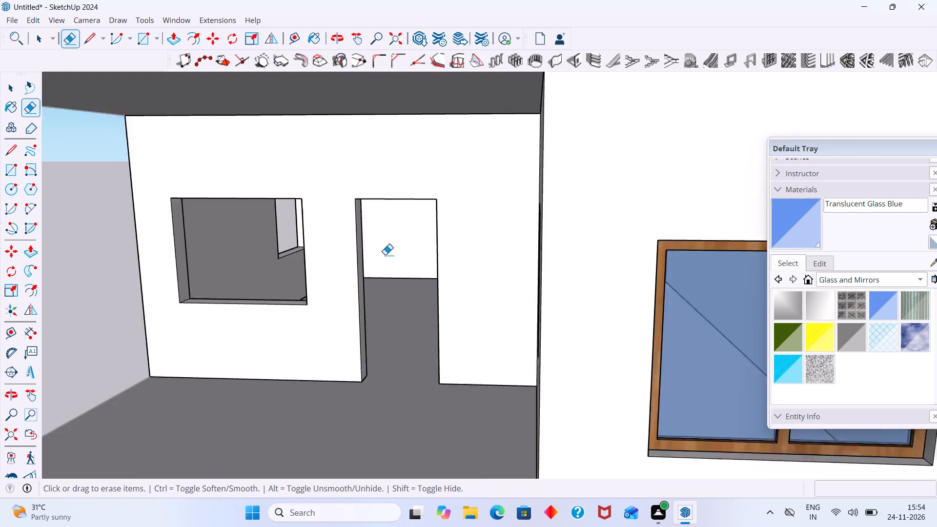
pyautogui.scroll(-5, 385, 255)
pyautogui.moveTo(440, 257); pyautogui.dragTo(284, 275, button='middle')
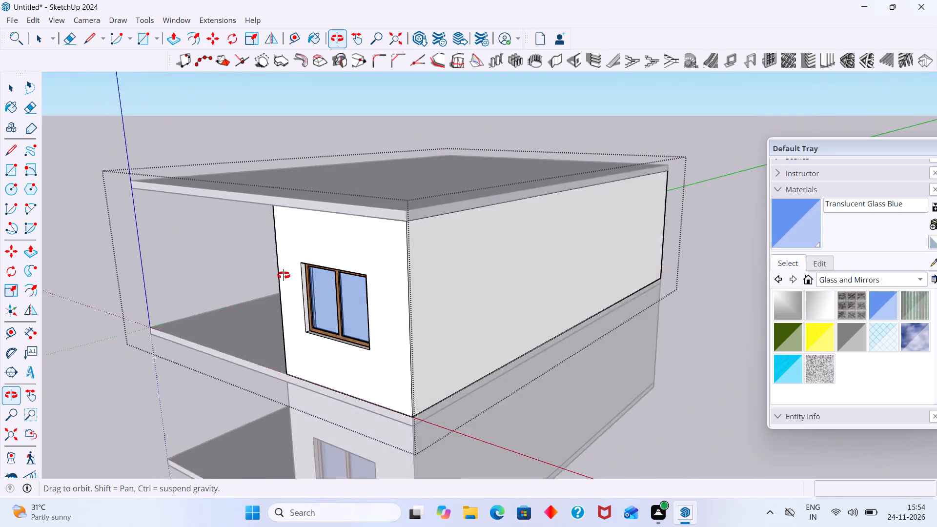
pyautogui.moveTo(284, 275); pyautogui.dragTo(491, 275, button='middle')
pyautogui.press('space')
pyautogui.click(699, 164)
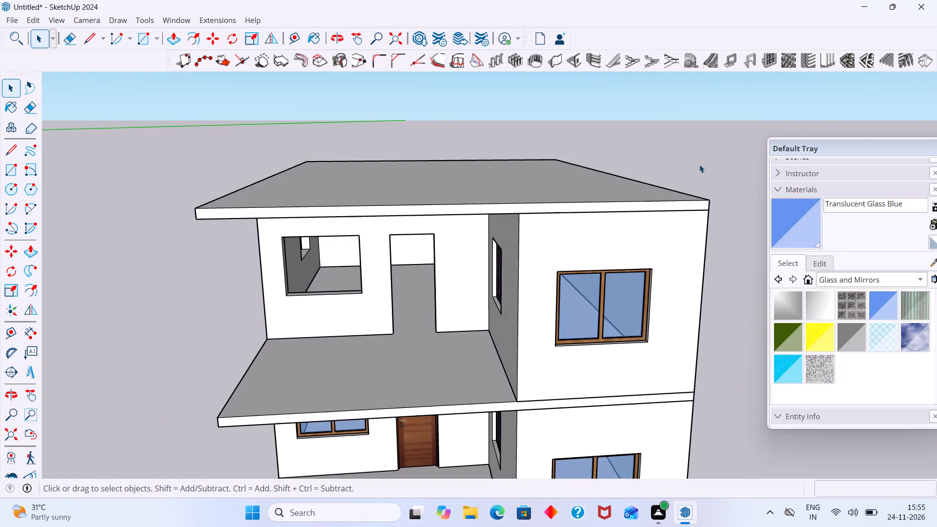
# Draw a 5' by 4' rectangle at mid-depth across the upper window opening beside the empty doorway.
pyautogui.scroll(-13, 600, 198)
pyautogui.moveTo(487, 285); pyautogui.dragTo(468, 269, button='middle')
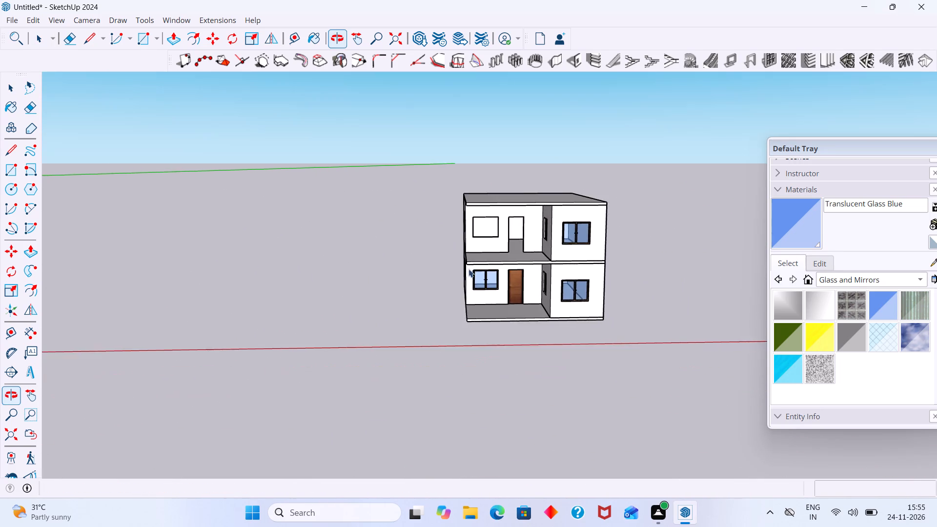
pyautogui.scroll(6, 478, 275)
pyautogui.moveTo(480, 212); pyautogui.dragTo(407, 214, button='middle')
pyautogui.scroll(4, 437, 169)
pyautogui.moveTo(456, 169); pyautogui.dragTo(375, 173, button='middle')
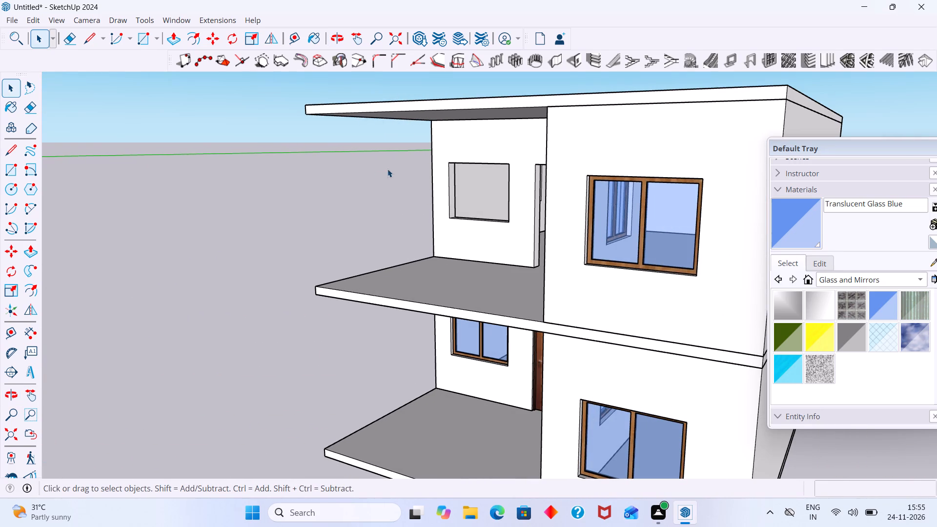
pyautogui.press('r')
pyautogui.scroll(6, 414, 159)
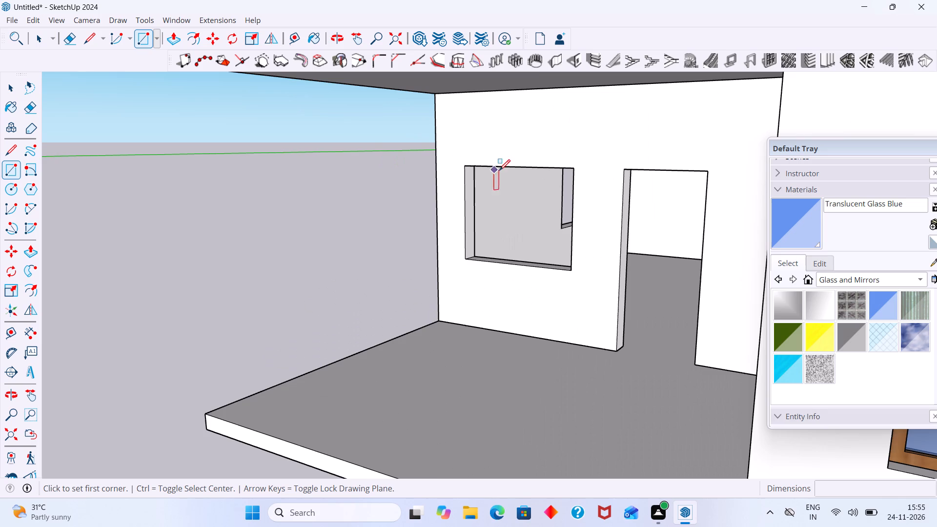
pyautogui.scroll(4, 497, 175)
pyautogui.moveTo(489, 173); pyautogui.dragTo(465, 146, button='middle')
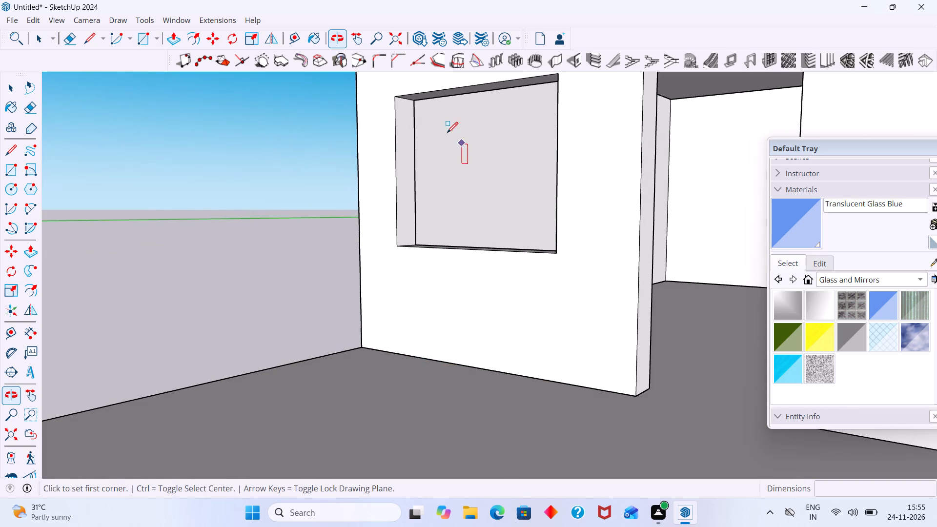
pyautogui.scroll(4, 407, 94)
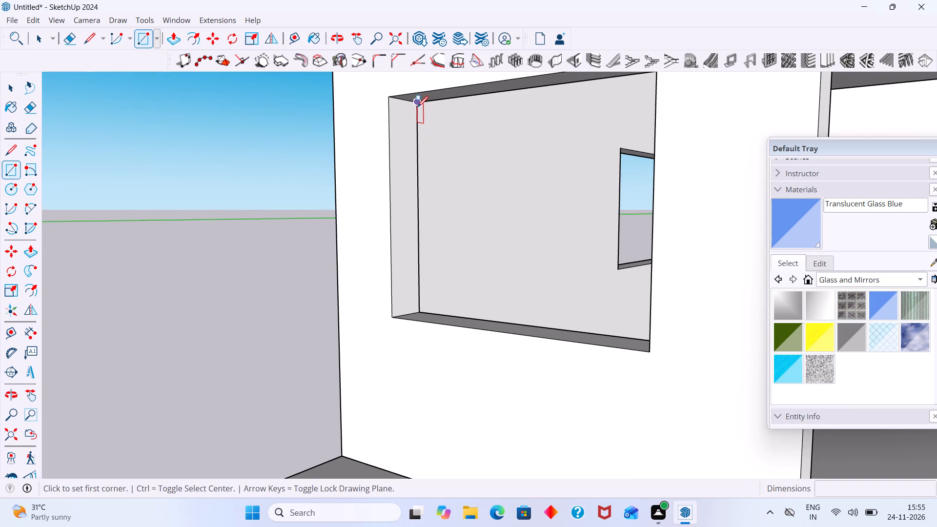
pyautogui.click(403, 101)
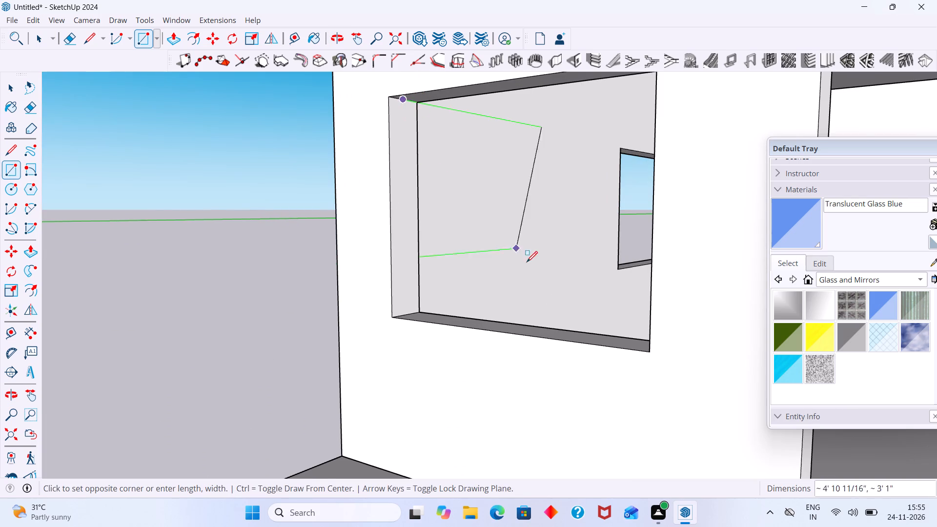
pyautogui.scroll(-3, 530, 284)
pyautogui.moveTo(559, 289); pyautogui.dragTo(683, 302, button='middle')
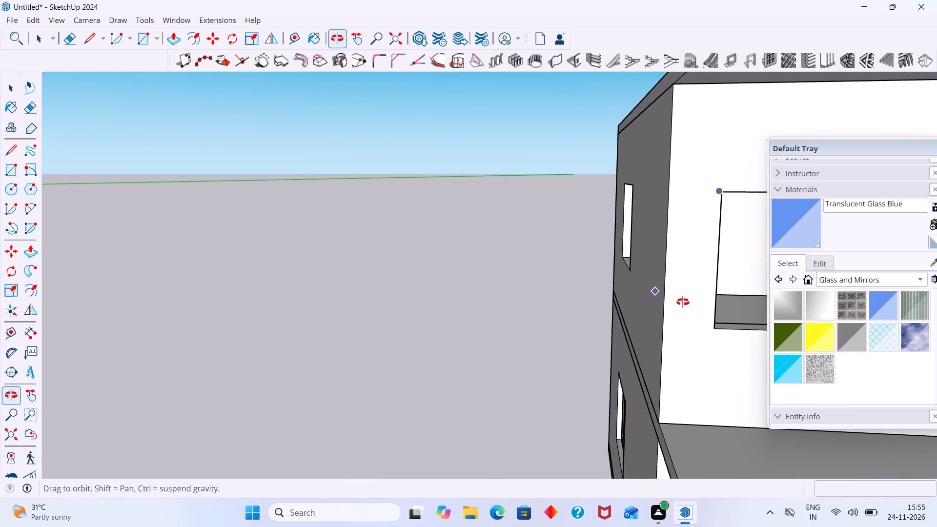
pyautogui.moveTo(683, 302); pyautogui.dragTo(652, 299, button='middle')
pyautogui.keyDown('shift'); pyautogui.moveTo(569, 276); pyautogui.dragTo(252, 246, button='middle'); pyautogui.keyUp('shift')
pyautogui.moveTo(491, 297); pyautogui.dragTo(589, 304, button='middle')
pyautogui.keyDown('shift'); pyautogui.moveTo(586, 301); pyautogui.dragTo(198, 239, button='middle'); pyautogui.keyUp('shift')
pyautogui.moveTo(288, 243); pyautogui.dragTo(417, 293, button='middle')
pyautogui.scroll(8, 492, 277)
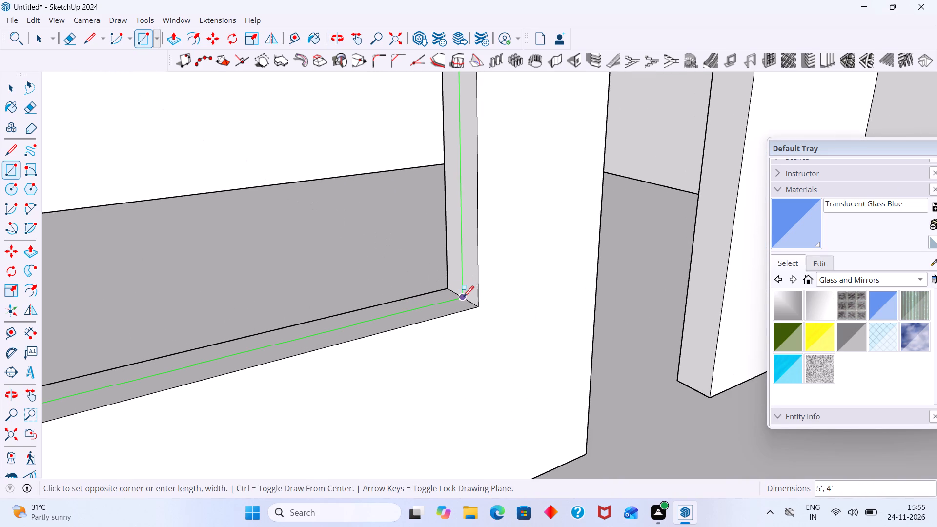
pyautogui.click(463, 296)
pyautogui.press('space')
# Draw a rectangle at mid-depth of the wall across the upper side wall's empty window opening, corner to corner.
pyautogui.scroll(-7, 416, 263)
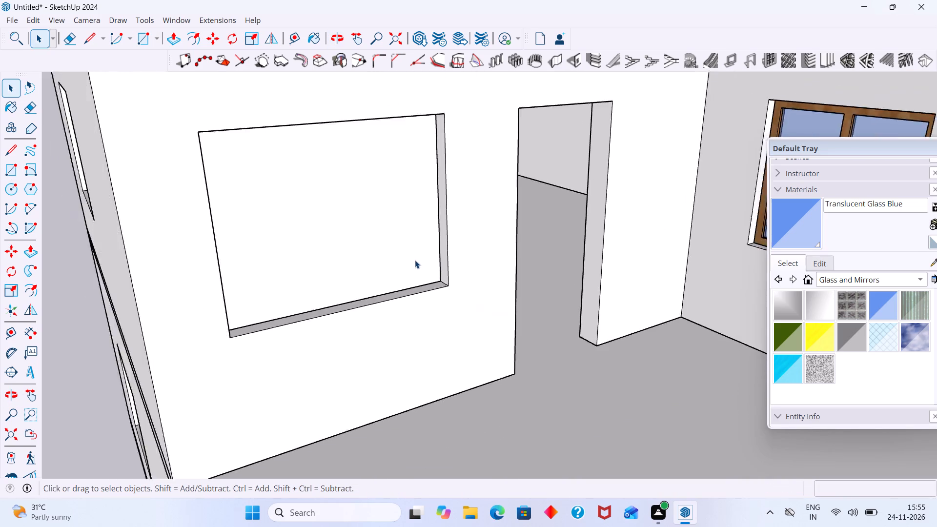
pyautogui.scroll(-17, 415, 260)
pyautogui.moveTo(394, 280); pyautogui.dragTo(557, 238, button='middle')
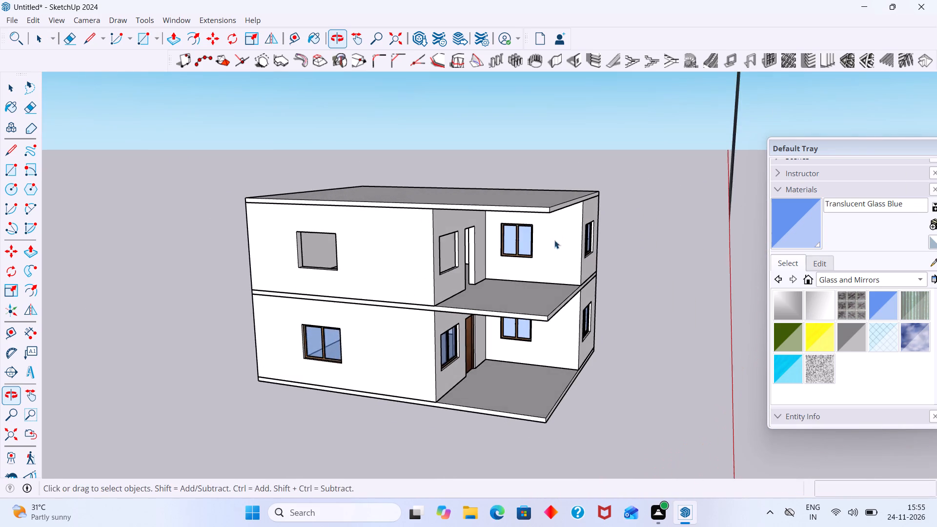
pyautogui.press('r')
pyautogui.scroll(7, 337, 259)
pyautogui.moveTo(294, 239); pyautogui.dragTo(267, 190, button='middle')
pyautogui.scroll(3, 268, 186)
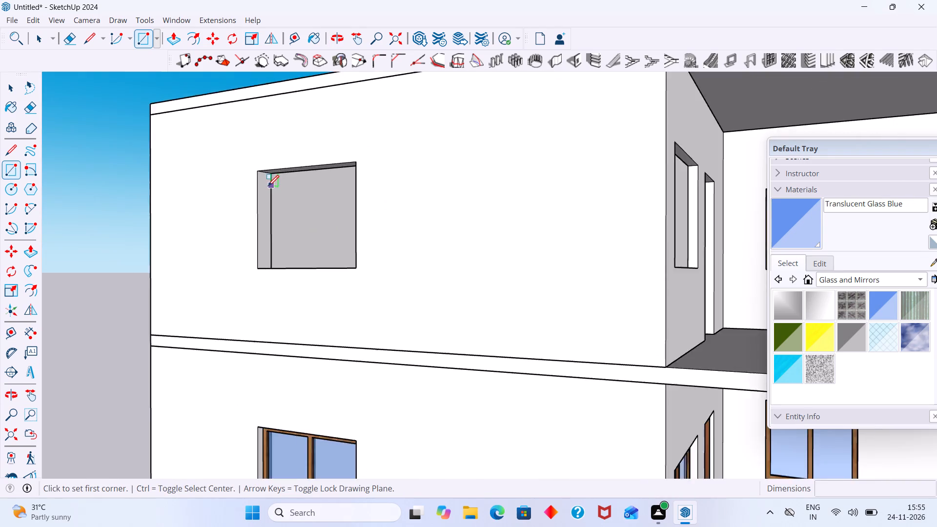
pyautogui.scroll(4, 268, 186)
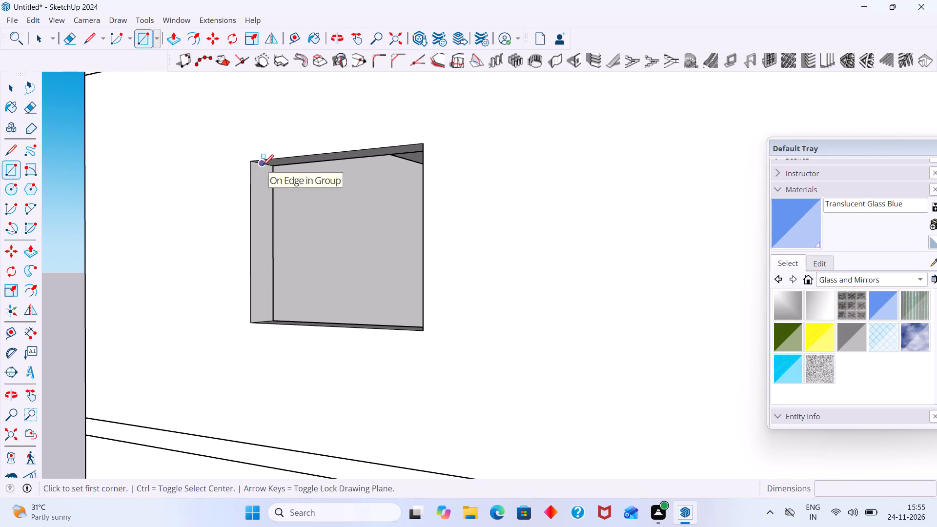
pyautogui.click(263, 165)
pyautogui.moveTo(416, 319); pyautogui.dragTo(541, 348, button='middle')
pyautogui.moveTo(536, 340); pyautogui.dragTo(517, 327, button='middle')
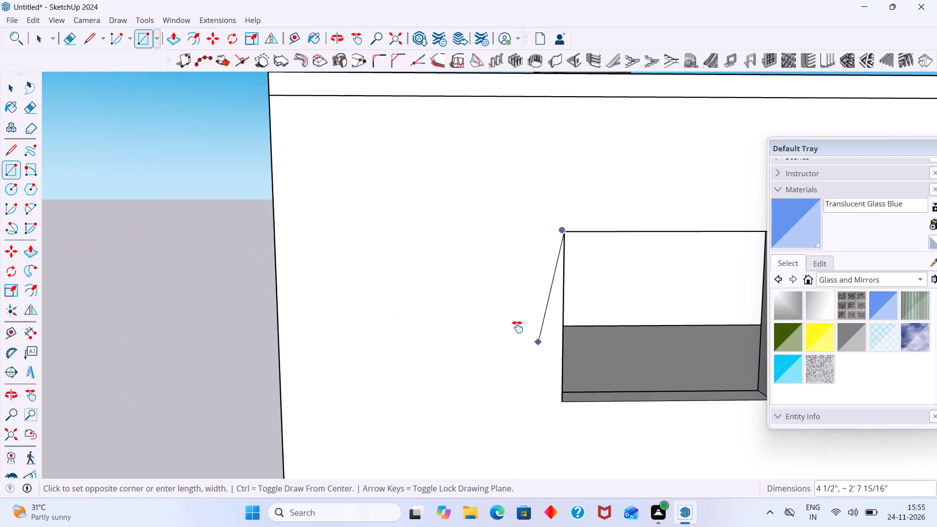
pyautogui.moveTo(517, 327); pyautogui.dragTo(322, 263, button='middle')
pyautogui.moveTo(398, 280); pyautogui.dragTo(458, 357, button='middle')
pyautogui.keyDown('shift'); pyautogui.moveTo(529, 370); pyautogui.dragTo(243, 158, button='middle'); pyautogui.keyUp('shift')
pyautogui.scroll(4, 470, 297)
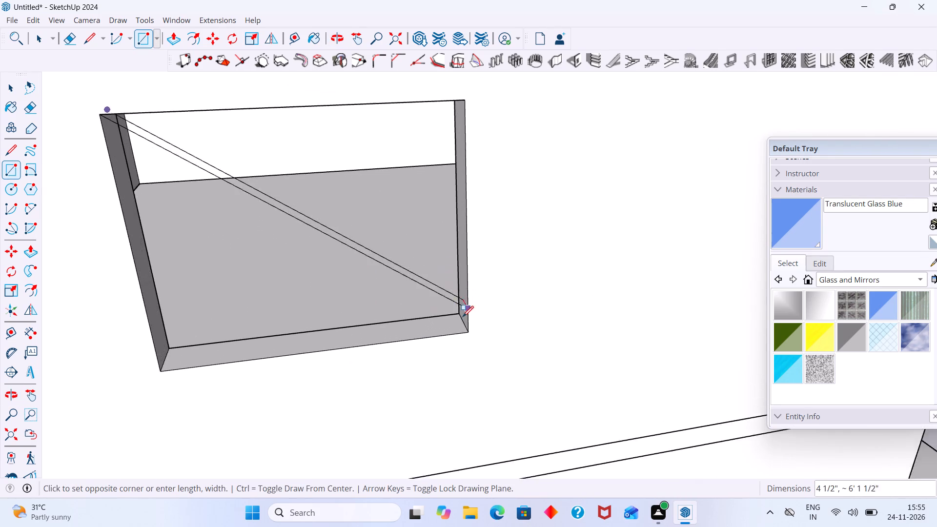
pyautogui.scroll(3, 463, 317)
pyautogui.click(464, 325)
pyautogui.press('space')
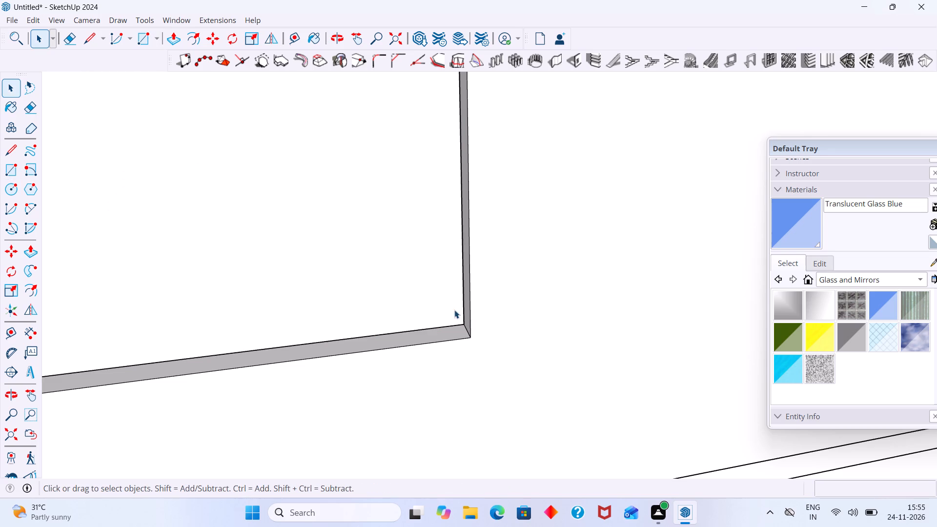
# Convert the face in the upper window beside the doorway into a rectangular Panel Divider frame with 1 row and 2 columns.
pyautogui.scroll(-14, 426, 294)
pyautogui.moveTo(387, 257); pyautogui.dragTo(290, 202, button='middle')
pyautogui.scroll(-9, 297, 206)
pyautogui.moveTo(375, 210); pyautogui.dragTo(242, 190, button='middle')
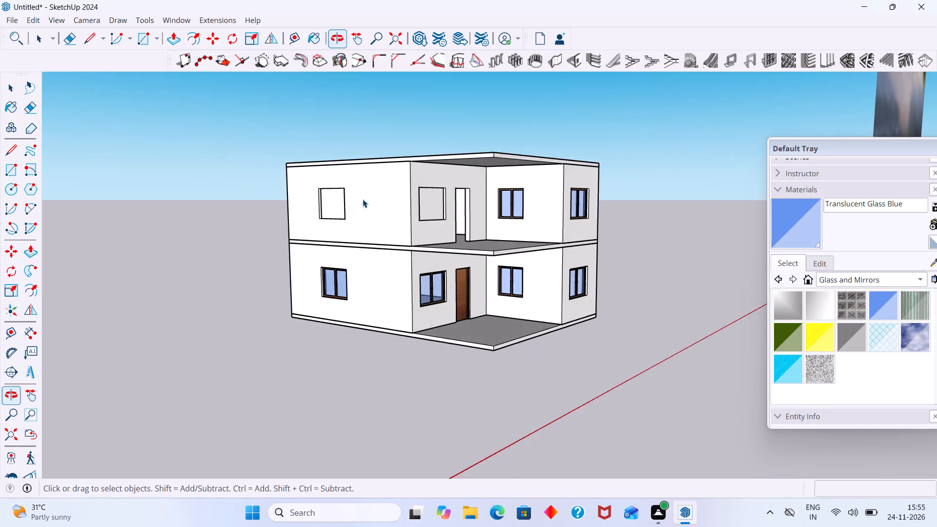
pyautogui.moveTo(363, 198); pyautogui.dragTo(266, 198, button='middle')
pyautogui.scroll(7, 429, 198)
pyautogui.click(419, 200)
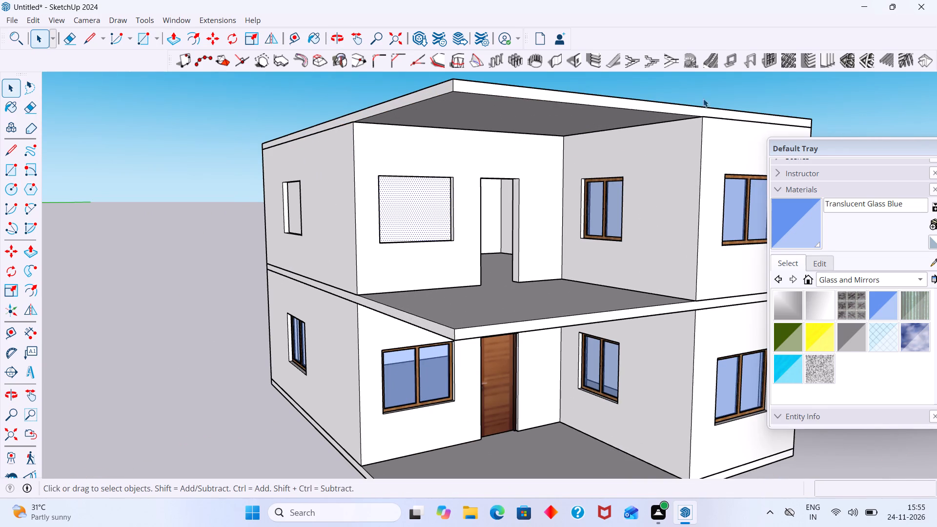
pyautogui.click(770, 56)
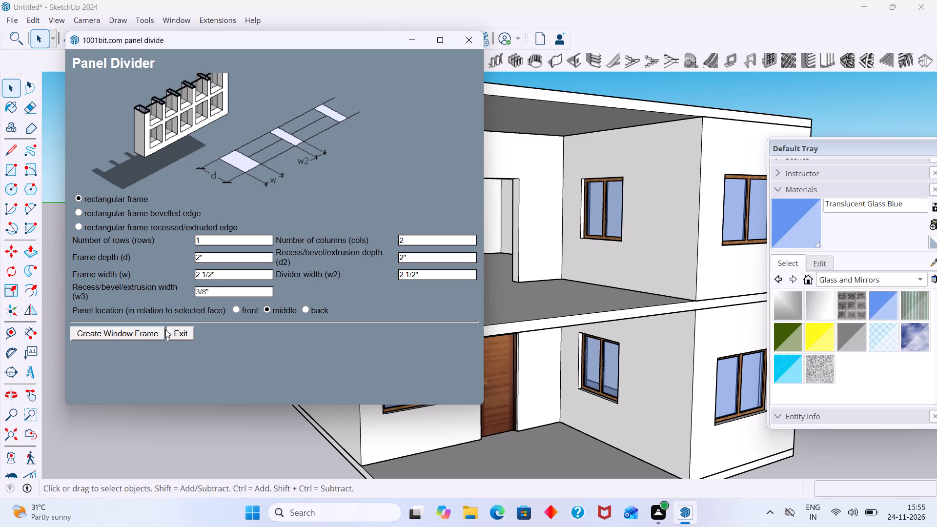
pyautogui.click(141, 333)
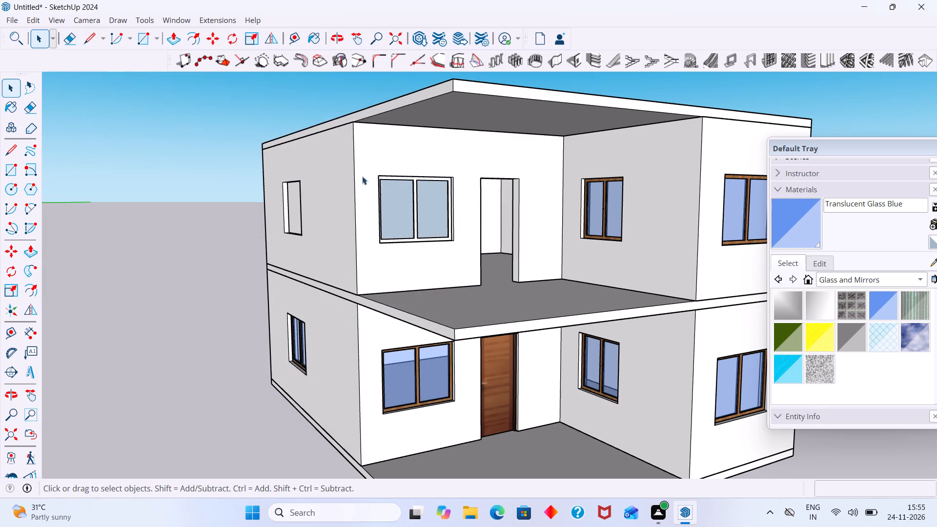
# Convert the face in the upper side wall's window into the same 1-row, 2-column rectangular Panel Divider frame.
pyautogui.scroll(6, 387, 217)
pyautogui.moveTo(365, 222); pyautogui.dragTo(295, 230, button='middle')
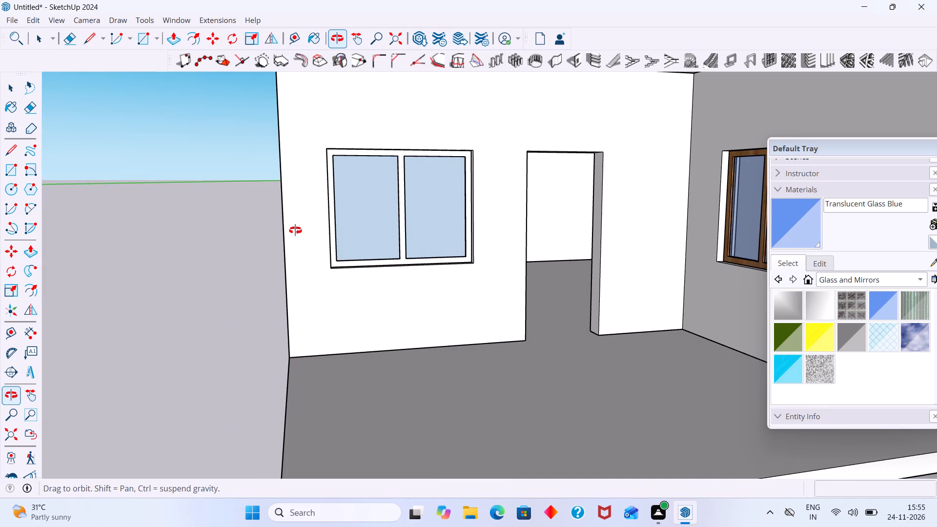
pyautogui.moveTo(295, 230); pyautogui.dragTo(546, 229, button='middle')
pyautogui.click(181, 186)
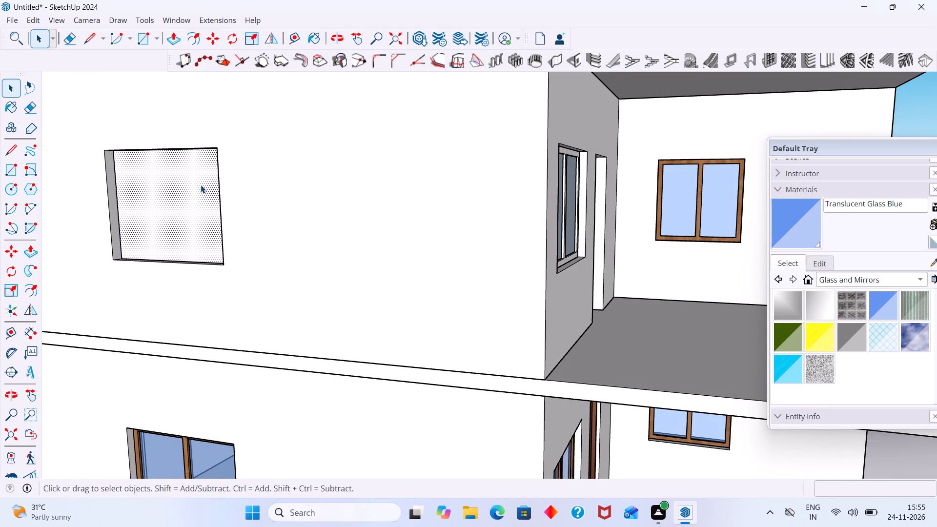
pyautogui.click(767, 62)
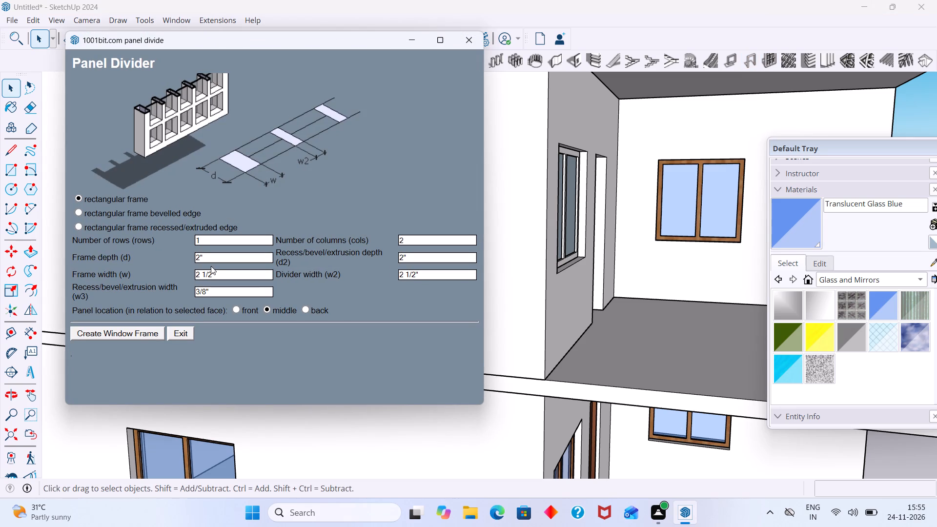
pyautogui.click(153, 331)
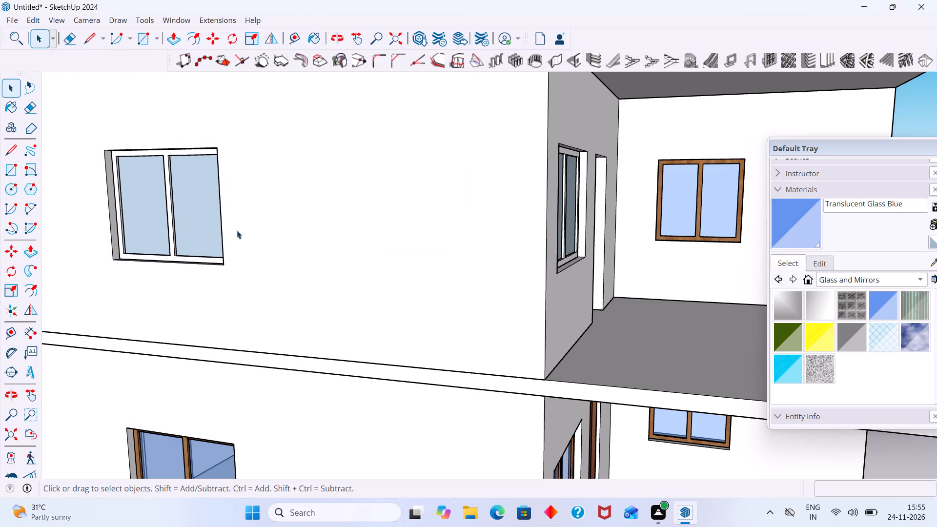
# Inside the new side window group, paint the panes with Translucent Glass Blue and close the group.
pyautogui.scroll(-15, 291, 202)
pyautogui.scroll(4, 265, 194)
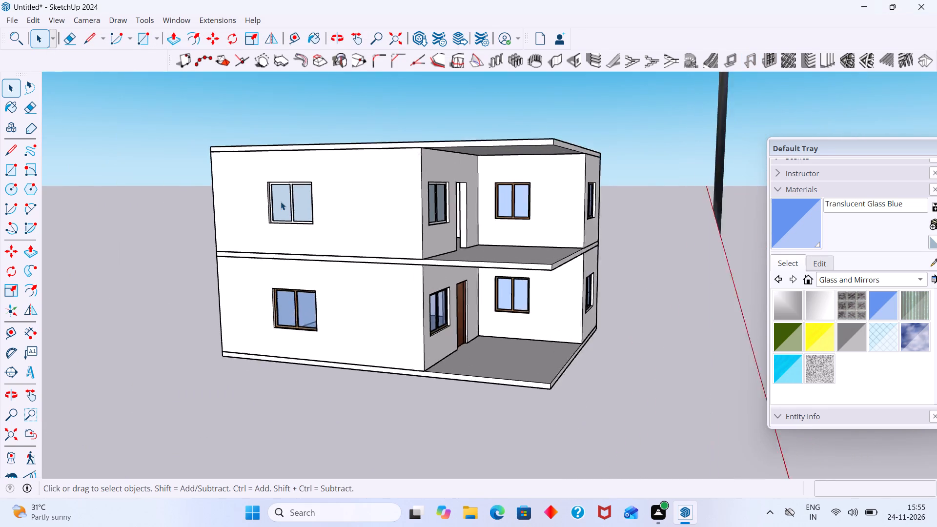
pyautogui.scroll(13, 281, 202)
pyautogui.scroll(-3, 281, 209)
pyautogui.doubleClick(281, 209)
pyautogui.click(287, 209)
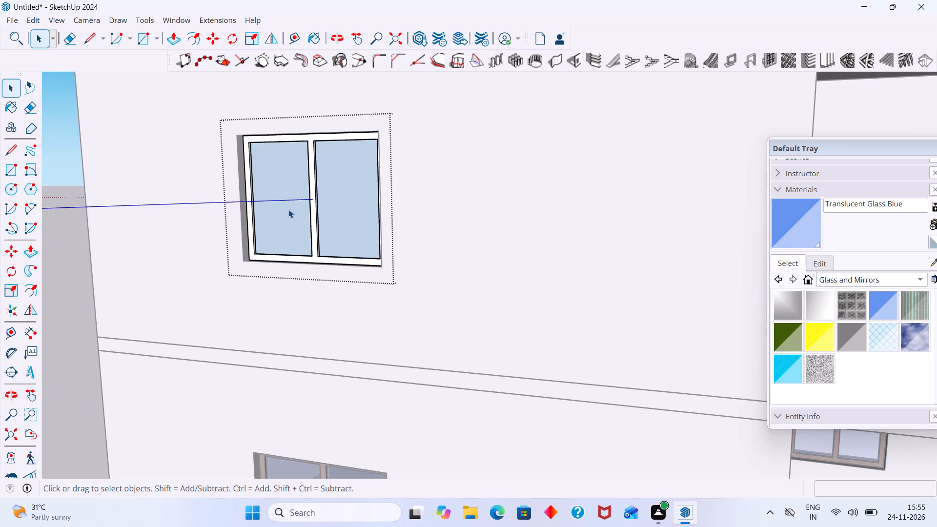
pyautogui.click(802, 230)
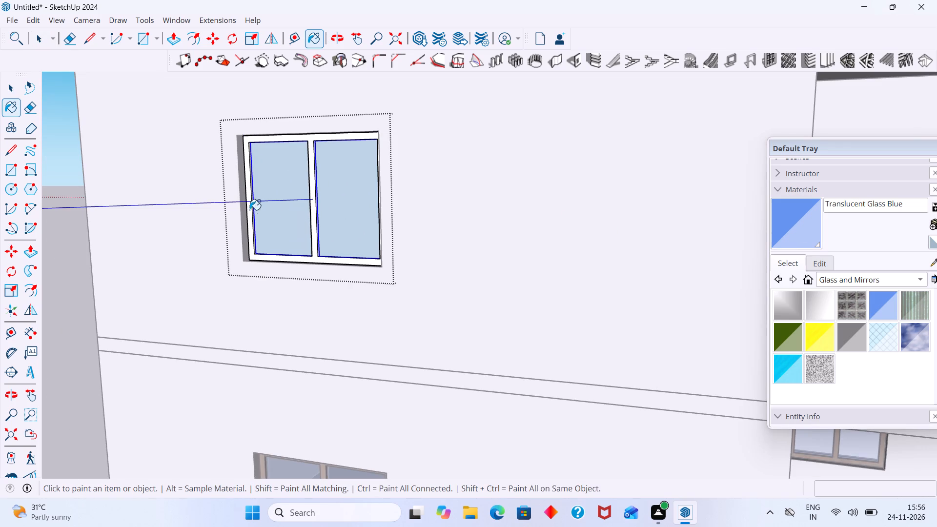
pyautogui.click(274, 198)
pyautogui.scroll(-12, 303, 182)
pyautogui.moveTo(513, 177); pyautogui.dragTo(360, 180, button='middle')
pyautogui.press('space')
pyautogui.click(179, 216)
# Inside the group of the upper window beside the doorway, paint the panes with Translucent Glass Blue.
pyautogui.scroll(9, 463, 173)
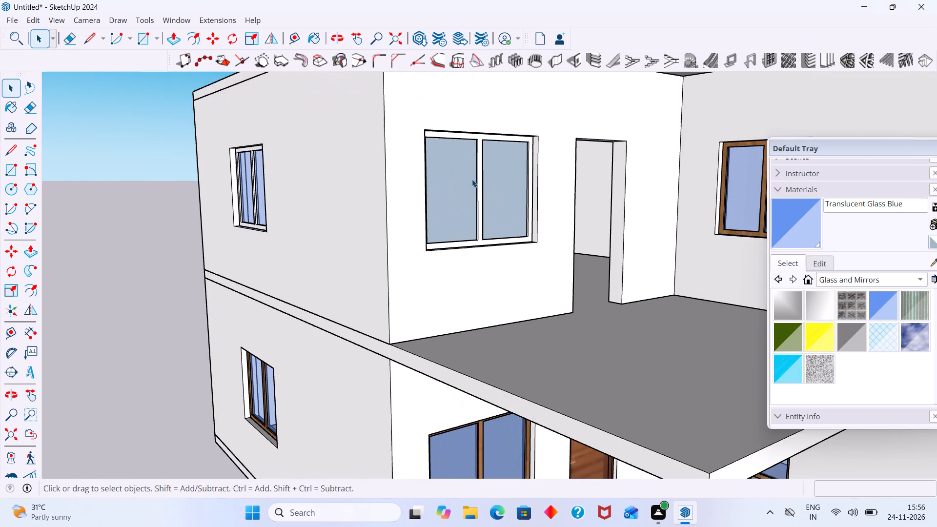
pyautogui.tripleClick(468, 179)
pyautogui.click(457, 189)
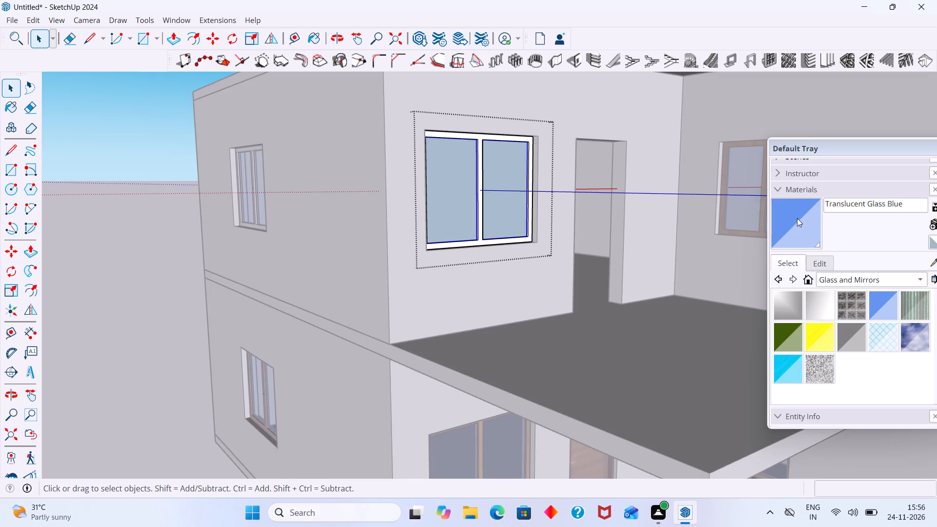
pyautogui.click(797, 218)
pyautogui.click(453, 195)
pyautogui.press('space')
pyautogui.scroll(-8, 422, 180)
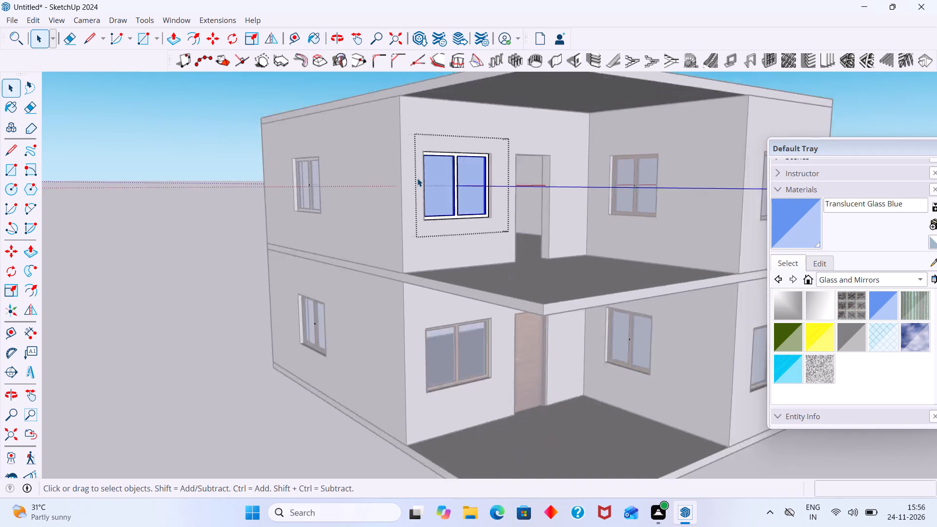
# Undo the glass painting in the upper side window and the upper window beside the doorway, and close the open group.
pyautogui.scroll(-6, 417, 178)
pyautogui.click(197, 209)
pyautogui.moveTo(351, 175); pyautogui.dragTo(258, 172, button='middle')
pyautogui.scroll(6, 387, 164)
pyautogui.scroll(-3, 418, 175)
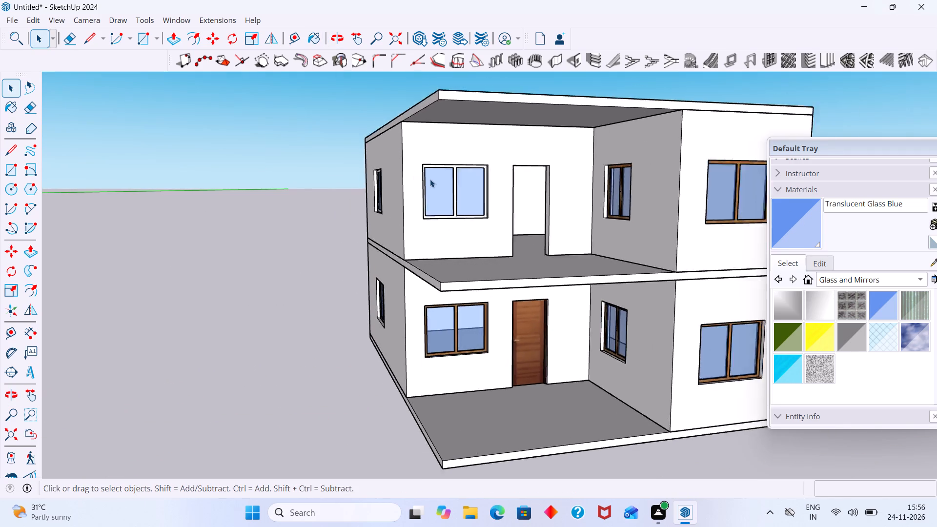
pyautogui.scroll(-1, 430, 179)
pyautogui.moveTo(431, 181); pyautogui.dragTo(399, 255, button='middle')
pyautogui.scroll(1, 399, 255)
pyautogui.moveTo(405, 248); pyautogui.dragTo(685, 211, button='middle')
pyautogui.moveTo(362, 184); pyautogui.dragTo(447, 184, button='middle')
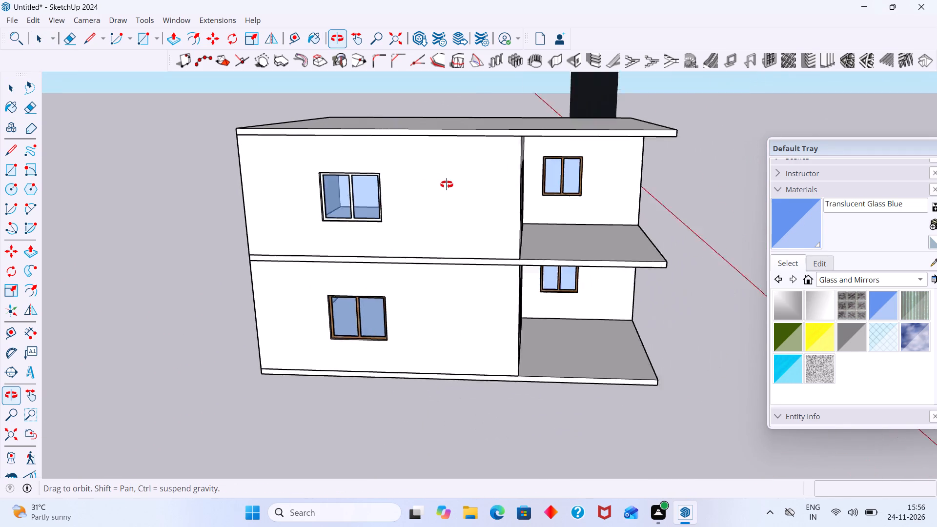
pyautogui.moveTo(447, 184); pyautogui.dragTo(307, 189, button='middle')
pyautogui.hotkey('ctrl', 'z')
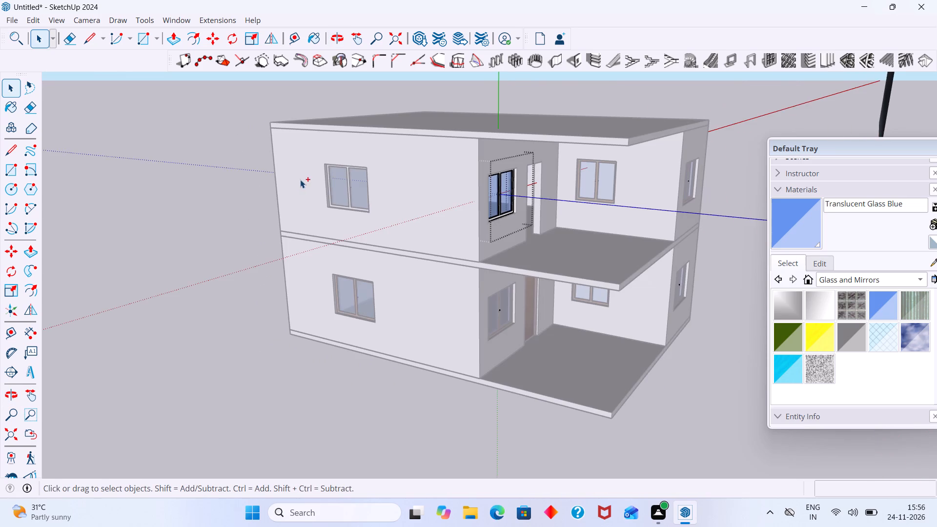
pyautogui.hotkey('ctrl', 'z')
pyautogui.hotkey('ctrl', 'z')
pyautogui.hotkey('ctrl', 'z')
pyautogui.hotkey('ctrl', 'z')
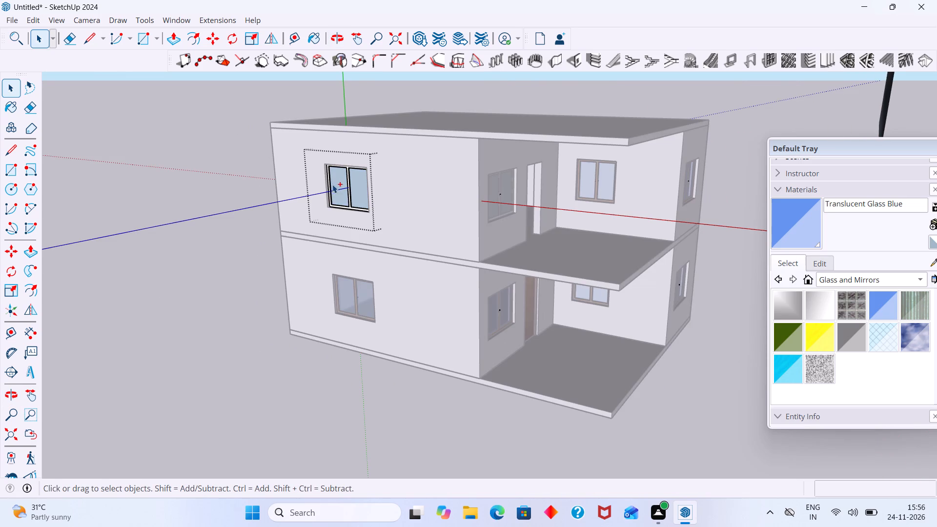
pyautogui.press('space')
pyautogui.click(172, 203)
# Sample Wood Floor from the ground-floor side window's frame and paint the whole upper side window group with it.
pyautogui.moveTo(327, 190); pyautogui.dragTo(492, 192, button='middle')
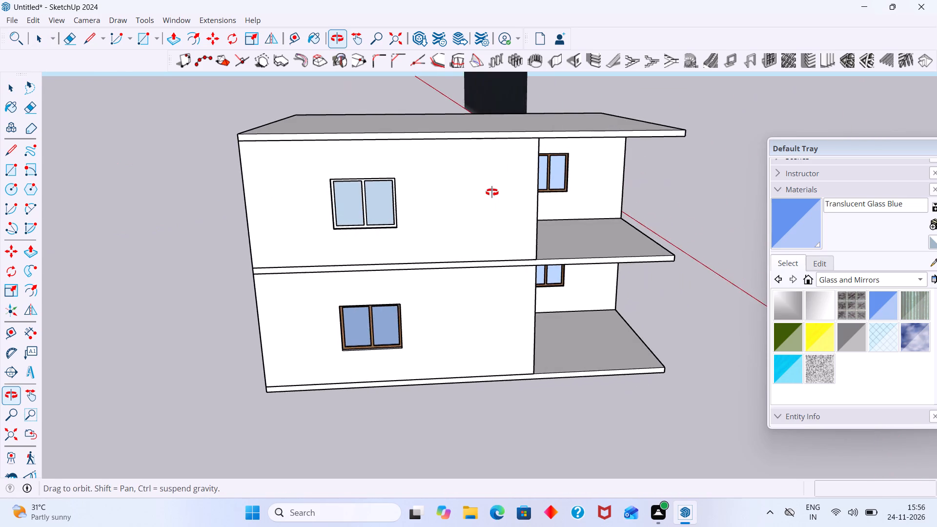
pyautogui.moveTo(492, 192); pyautogui.dragTo(492, 192, button='middle')
pyautogui.scroll(11, 407, 198)
pyautogui.scroll(-6, 672, 198)
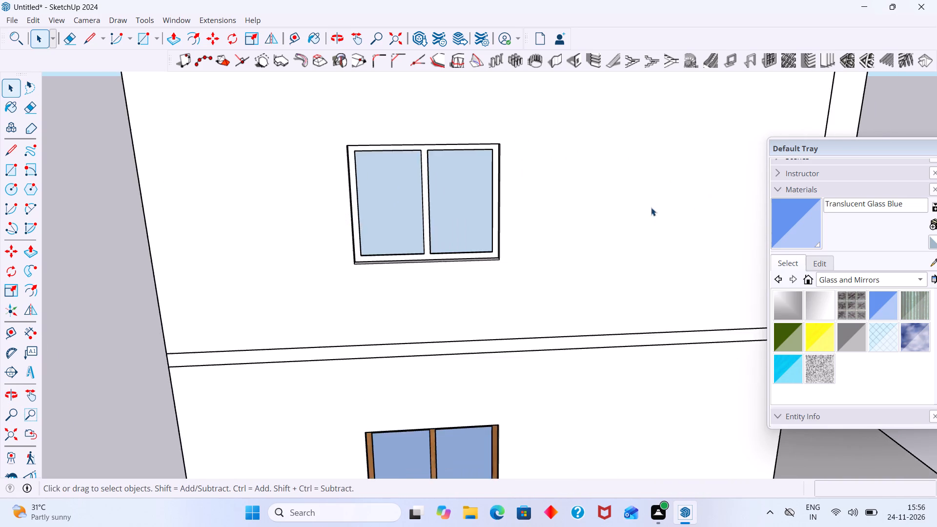
pyautogui.scroll(-2, 651, 207)
pyautogui.click(934, 264)
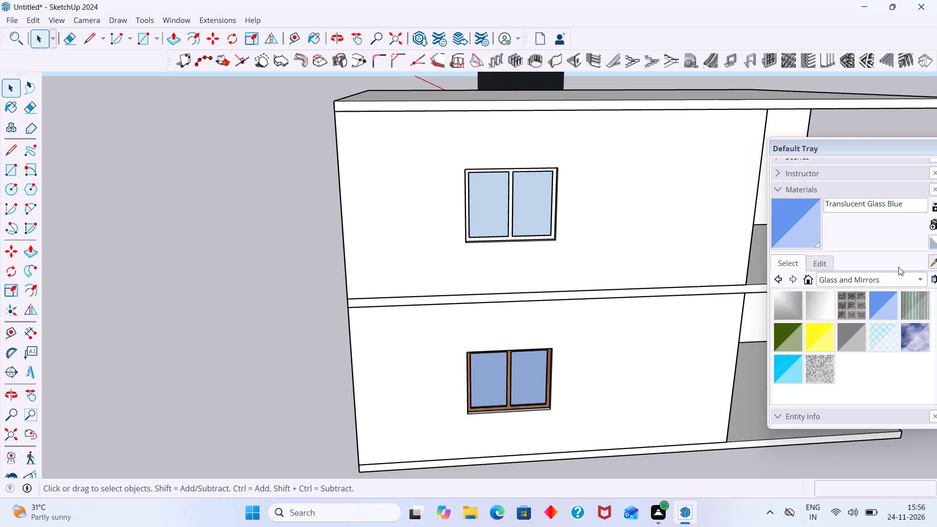
pyautogui.scroll(8, 506, 366)
pyautogui.click(514, 362)
pyautogui.scroll(-4, 496, 241)
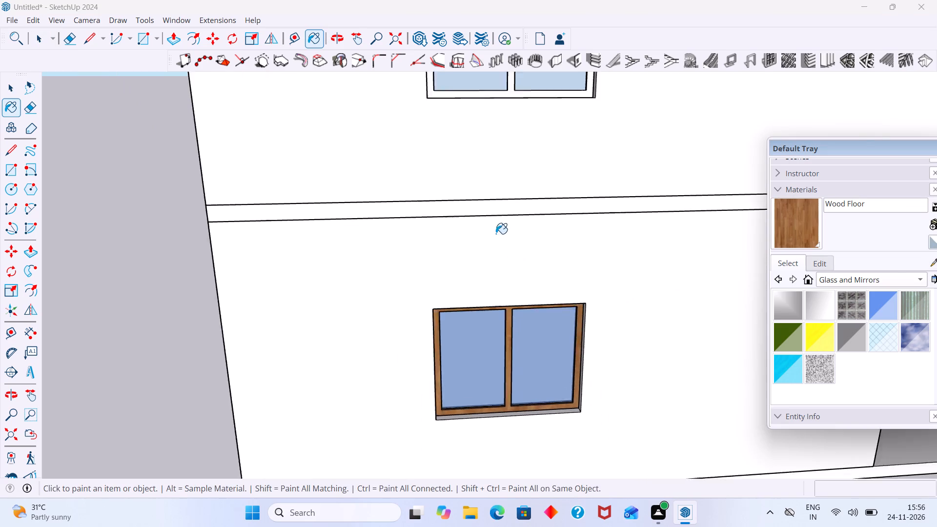
pyautogui.scroll(-6, 496, 234)
pyautogui.click(502, 139)
pyautogui.scroll(-6, 499, 138)
# Paint the upper window group beside the doorway with Wood Floor.
pyautogui.moveTo(505, 128); pyautogui.dragTo(246, 94, button='middle')
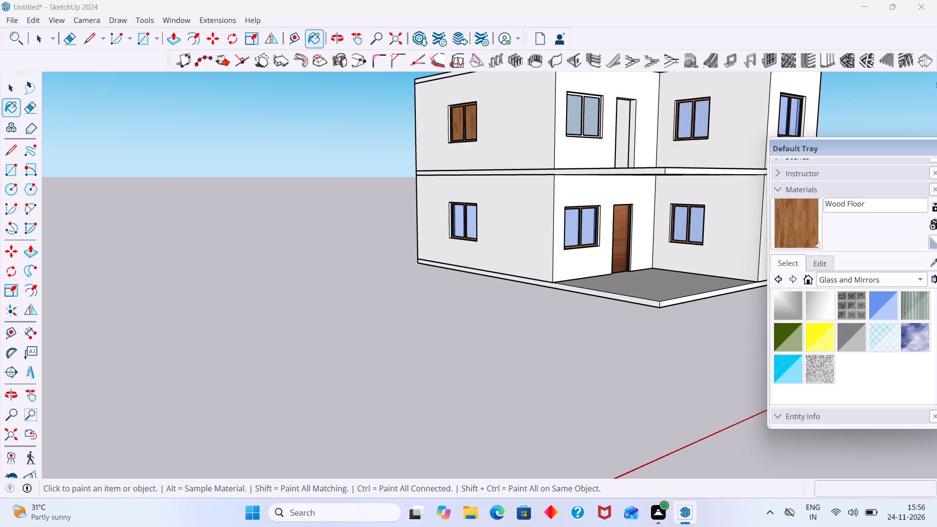
pyautogui.moveTo(594, 126); pyautogui.dragTo(549, 149, button='middle')
pyautogui.scroll(8, 604, 111)
pyautogui.click(588, 117)
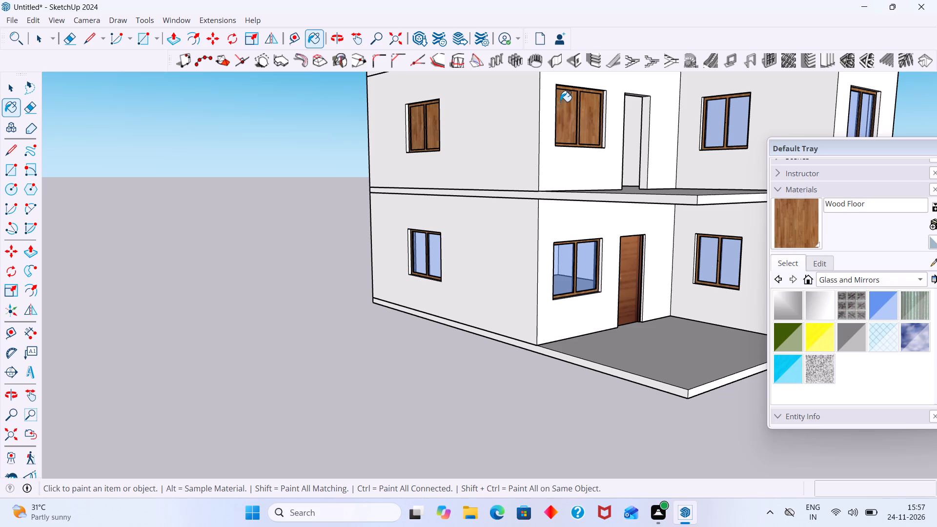
pyautogui.press('space')
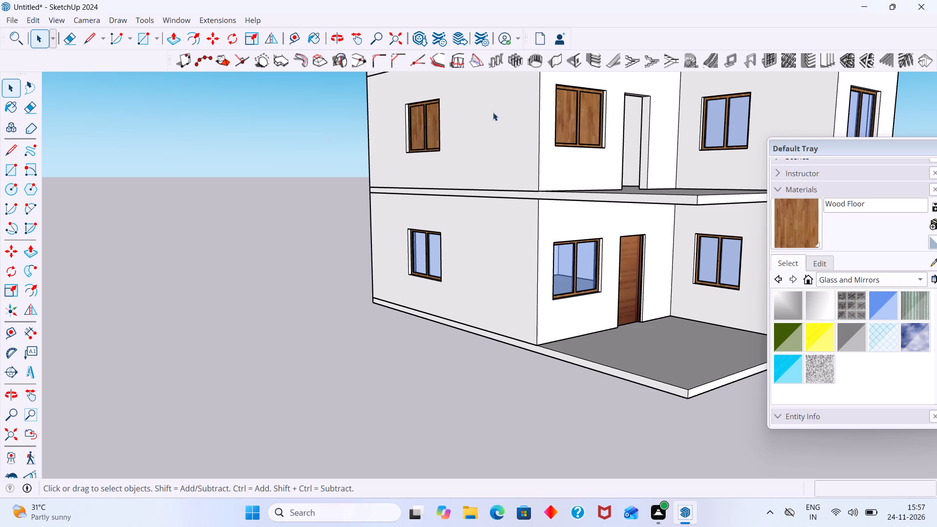
# Open the upper side wall's window group for editing.
pyautogui.scroll(-6, 436, 233)
pyautogui.scroll(-5, 304, 338)
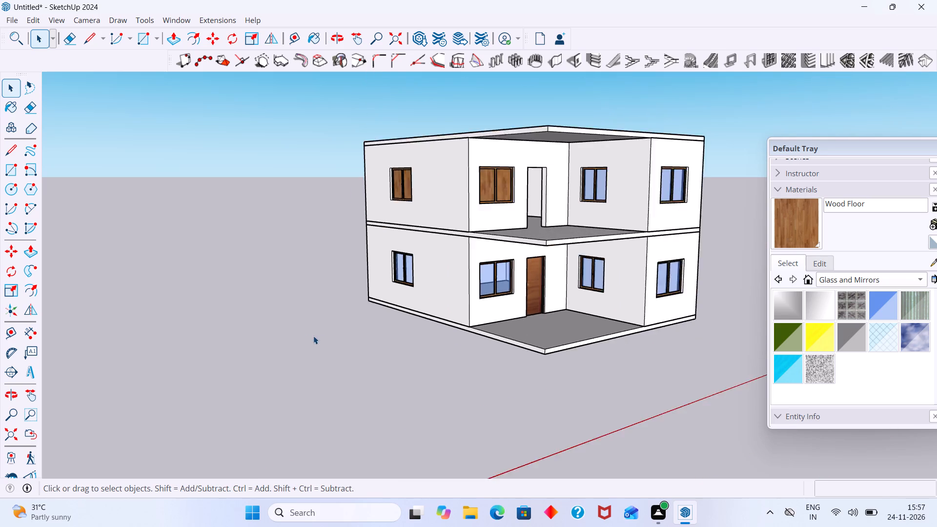
pyautogui.scroll(-1, 313, 336)
pyautogui.moveTo(338, 328); pyautogui.dragTo(393, 317, button='middle')
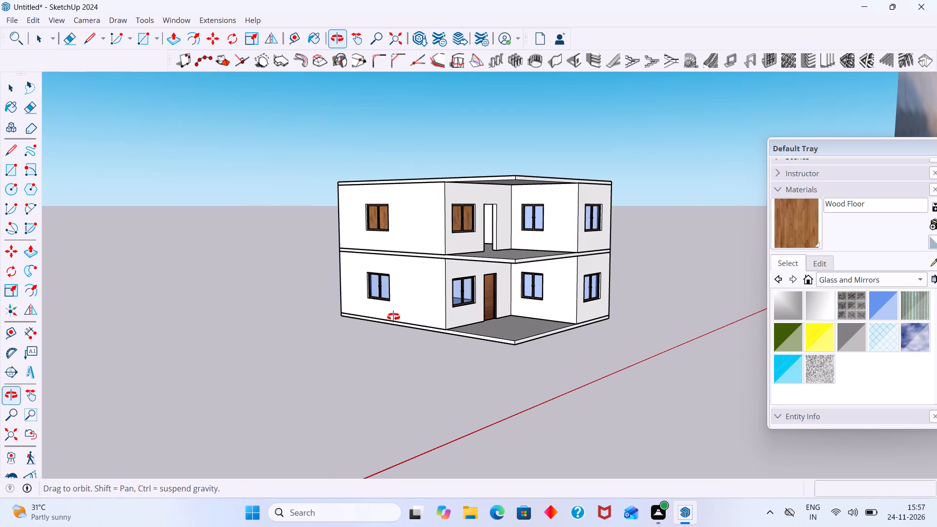
pyautogui.moveTo(393, 317); pyautogui.dragTo(395, 316, button='middle')
pyautogui.moveTo(395, 315); pyautogui.dragTo(378, 376, button='middle')
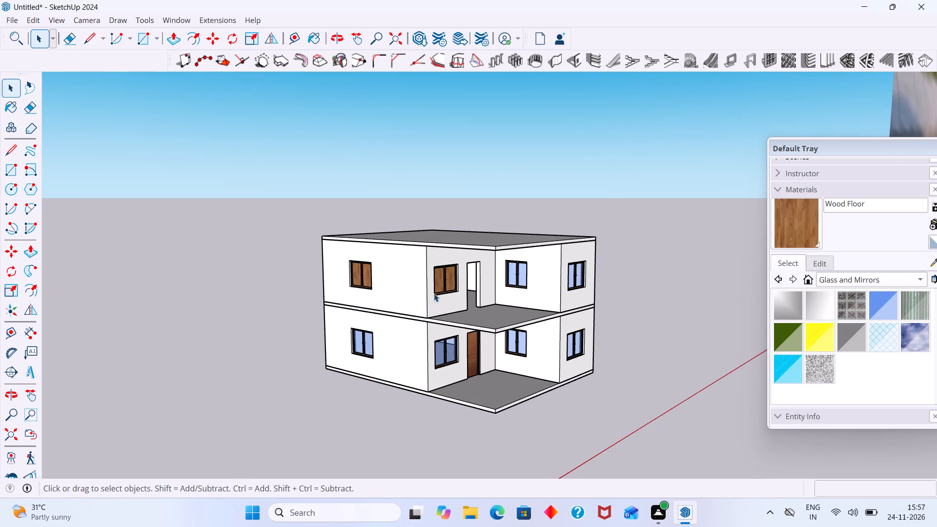
pyautogui.scroll(6, 404, 280)
pyautogui.moveTo(353, 275); pyautogui.dragTo(401, 288, button='middle')
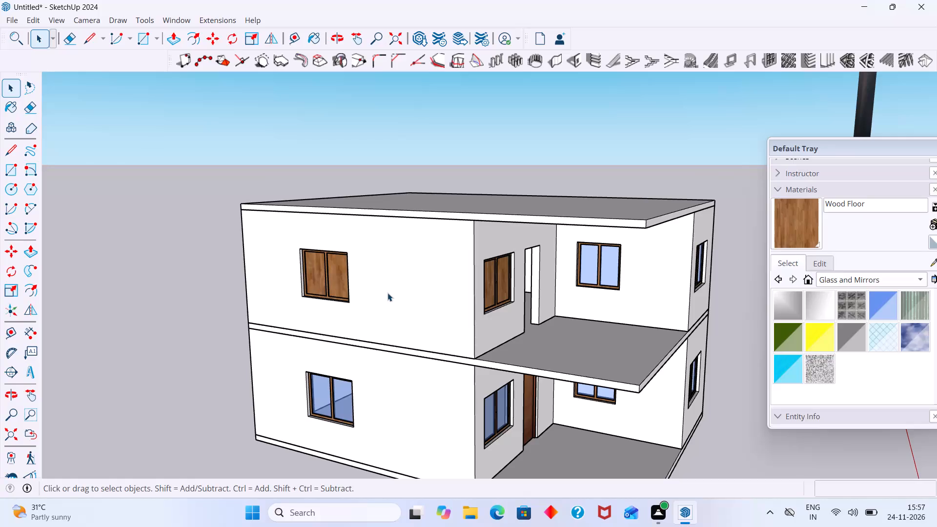
pyautogui.scroll(8, 377, 295)
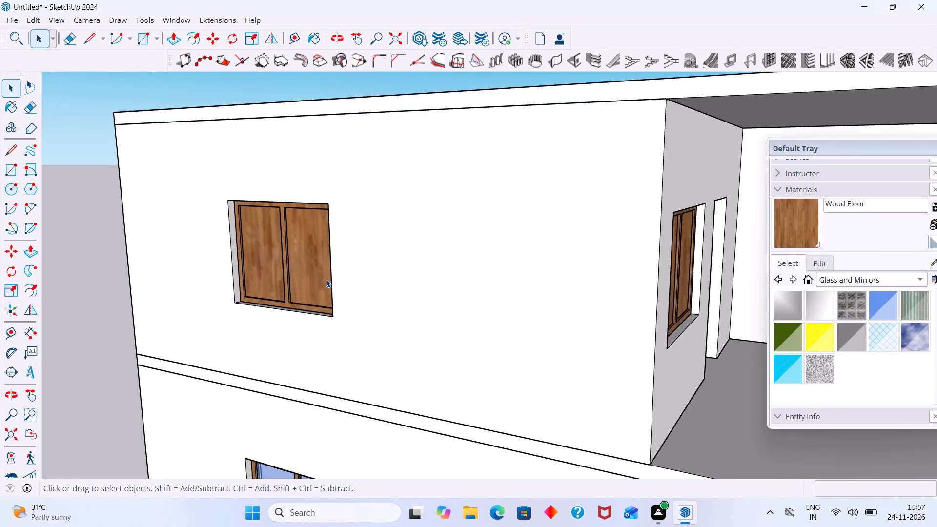
pyautogui.scroll(1, 326, 279)
pyautogui.moveTo(326, 279); pyautogui.dragTo(372, 271, button='middle')
pyautogui.scroll(6, 324, 262)
pyautogui.doubleClick(315, 259)
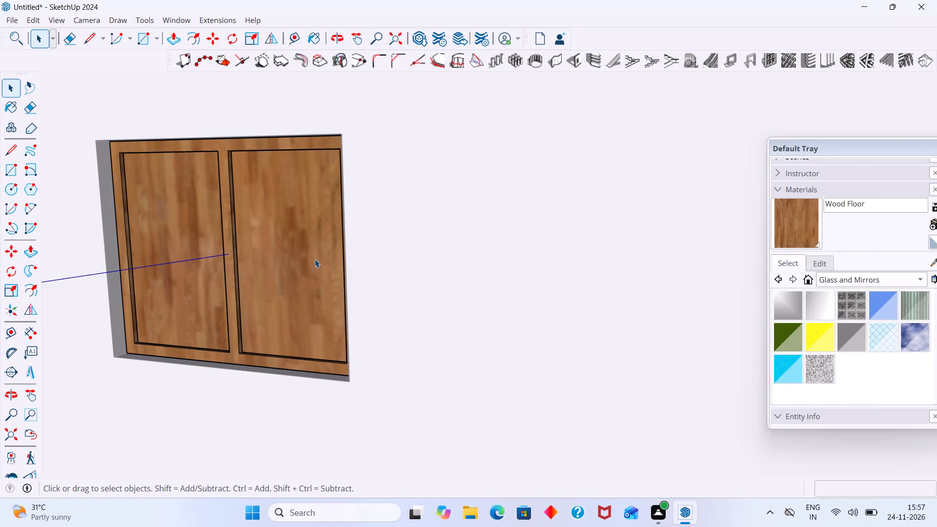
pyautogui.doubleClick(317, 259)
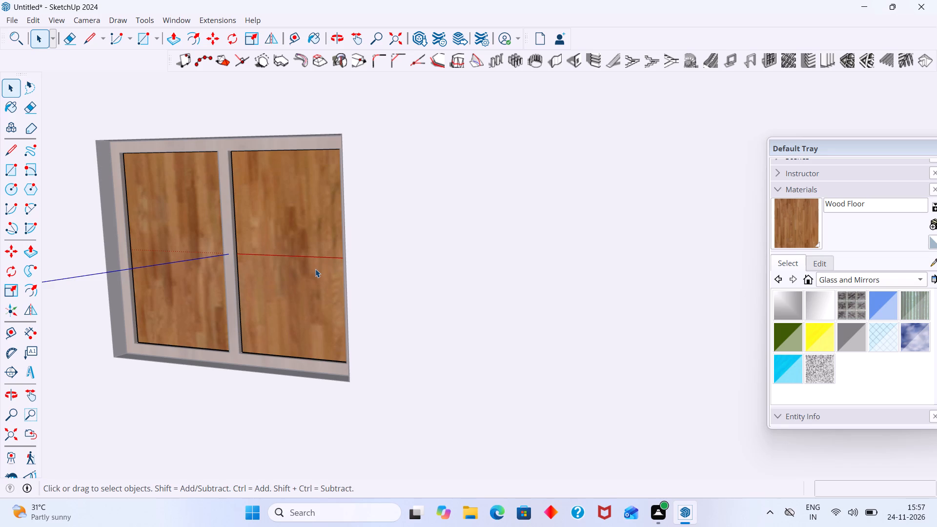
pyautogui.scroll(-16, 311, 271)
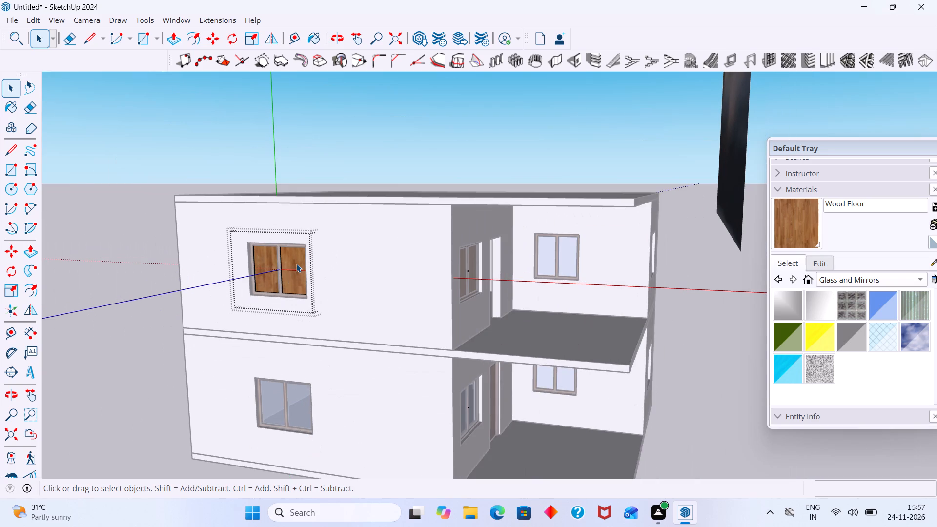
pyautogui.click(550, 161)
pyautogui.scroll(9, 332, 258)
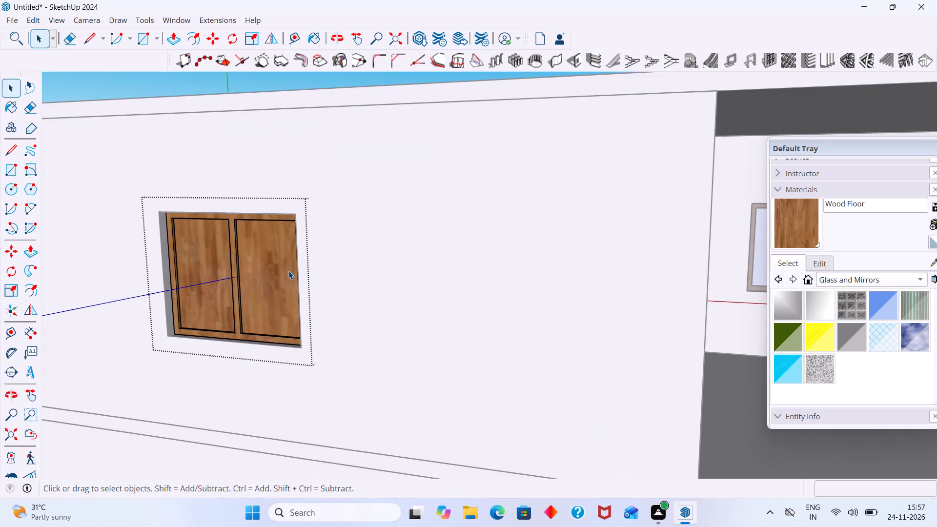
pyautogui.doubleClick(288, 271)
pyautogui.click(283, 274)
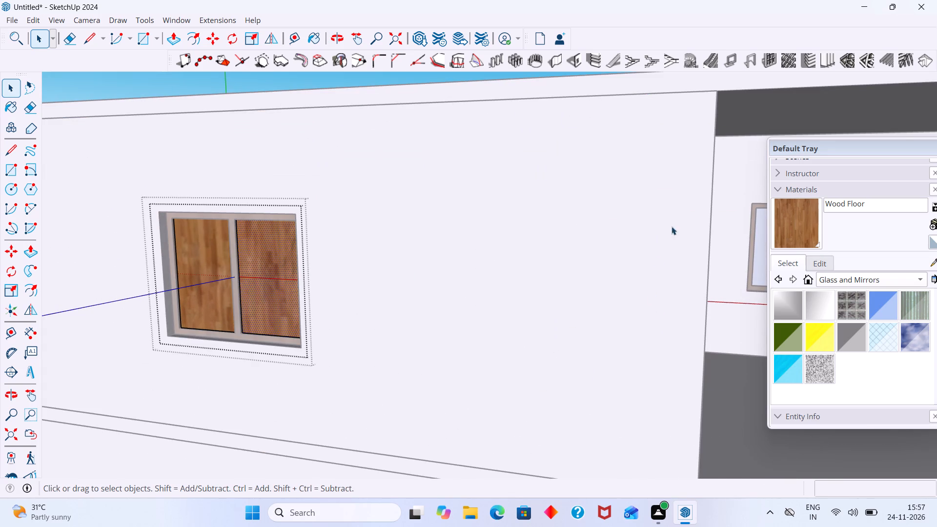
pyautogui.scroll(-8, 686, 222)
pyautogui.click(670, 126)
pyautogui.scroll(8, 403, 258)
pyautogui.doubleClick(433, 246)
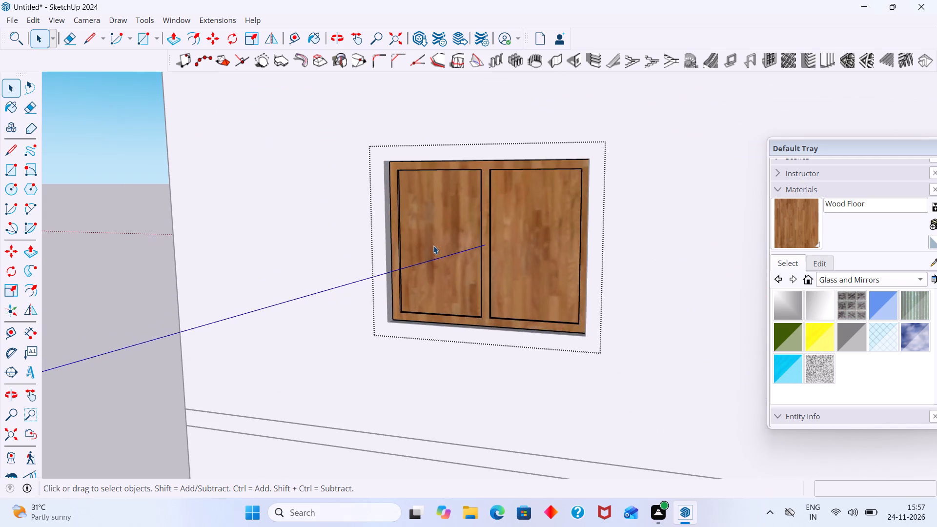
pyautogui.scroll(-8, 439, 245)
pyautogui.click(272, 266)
# Select the panes inside the upper side window group, paint them with Translucent Glass Blue, and close the group.
pyautogui.scroll(2, 442, 254)
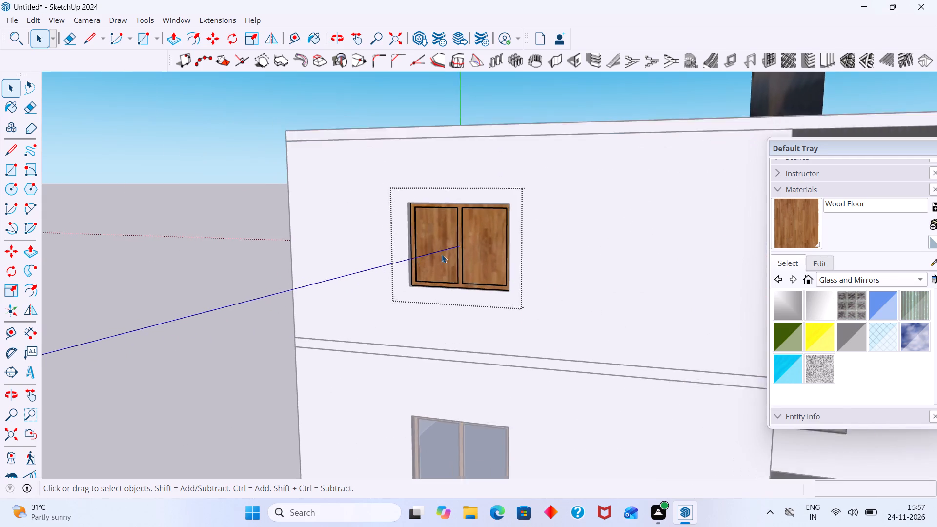
pyautogui.scroll(1, 442, 254)
pyautogui.click(444, 231)
pyautogui.click(888, 304)
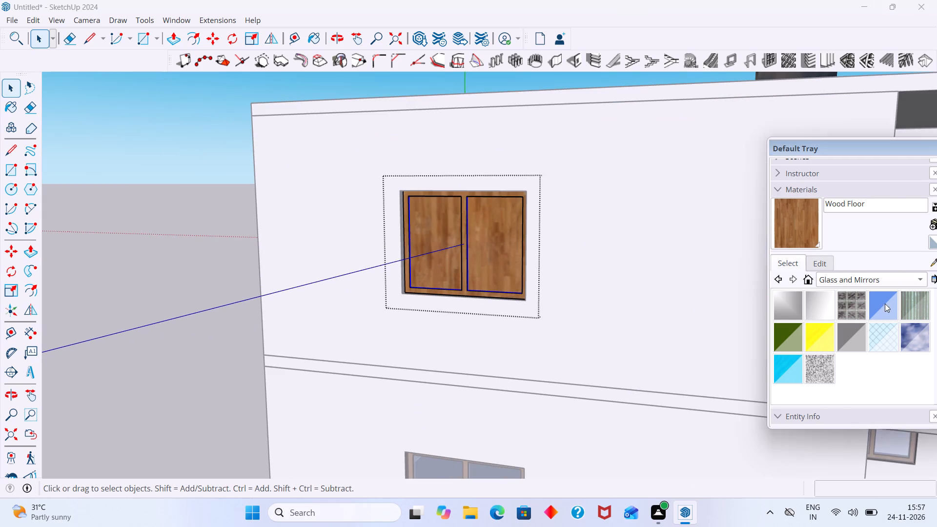
pyautogui.click(496, 270)
pyautogui.scroll(-15, 497, 268)
pyautogui.moveTo(511, 273); pyautogui.dragTo(427, 271, button='middle')
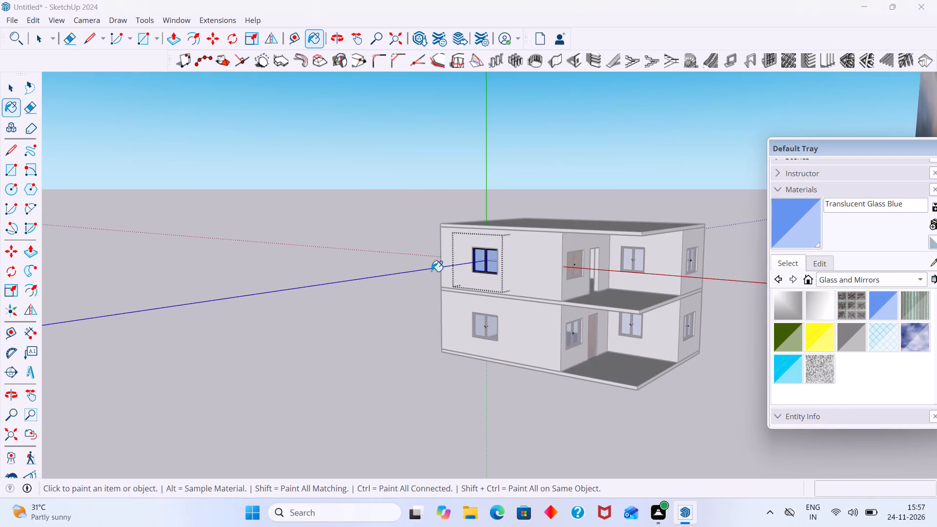
pyautogui.press('space')
pyautogui.click(281, 237)
# Inside the group of the upper window beside the doorway, paint the panes with Translucent Glass Blue and close the group.
pyautogui.moveTo(430, 242); pyautogui.dragTo(352, 242, button='middle')
pyautogui.scroll(6, 764, 300)
pyautogui.scroll(6, 293, 246)
pyautogui.click(334, 234)
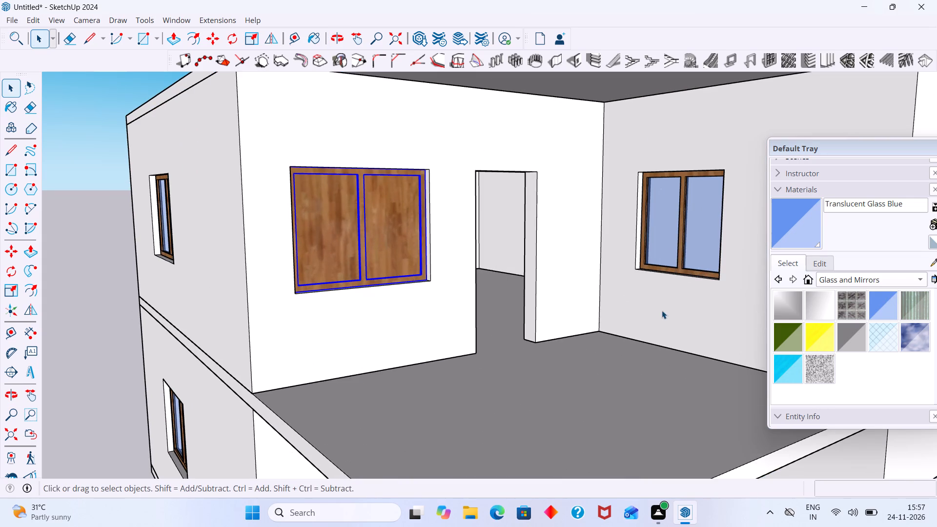
pyautogui.doubleClick(336, 251)
pyautogui.scroll(1, 348, 262)
pyautogui.scroll(-4, 348, 263)
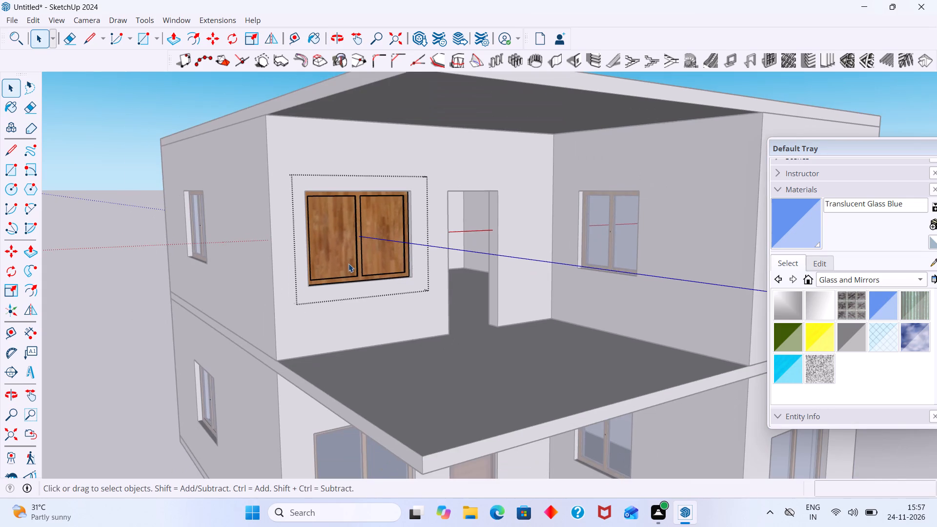
pyautogui.click(345, 263)
pyautogui.click(810, 235)
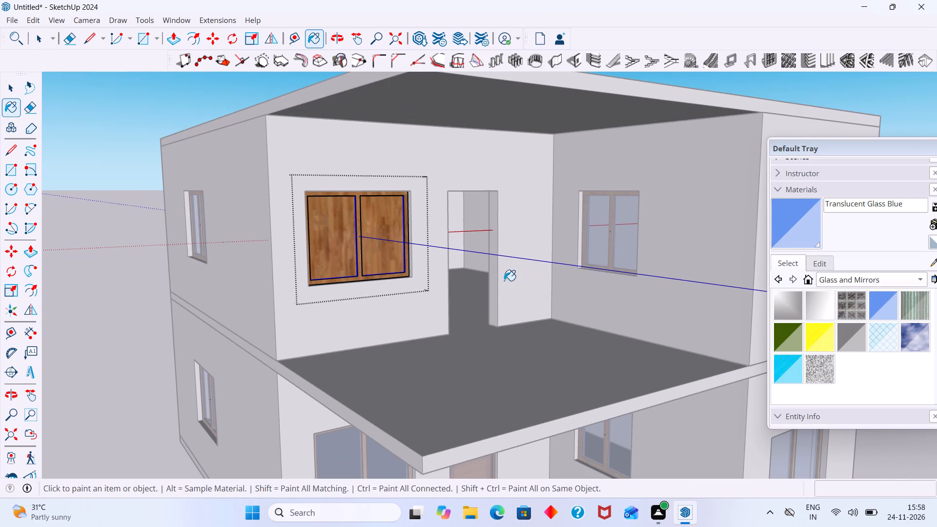
pyautogui.click(334, 259)
pyautogui.press('space')
pyautogui.scroll(-11, 360, 279)
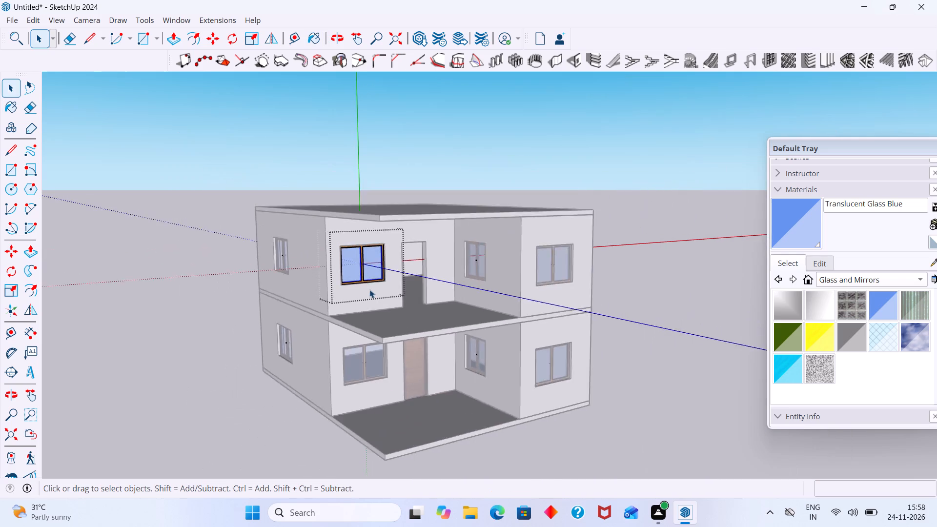
pyautogui.scroll(-2, 369, 289)
pyautogui.click(92, 322)
# Copy the ground-floor wooden door to an empty spot outside the house, about 33' 3" from the original.
pyautogui.moveTo(179, 334); pyautogui.dragTo(124, 334, button='middle')
pyautogui.moveTo(276, 348); pyautogui.dragTo(74, 348, button='middle')
pyautogui.scroll(6, 388, 343)
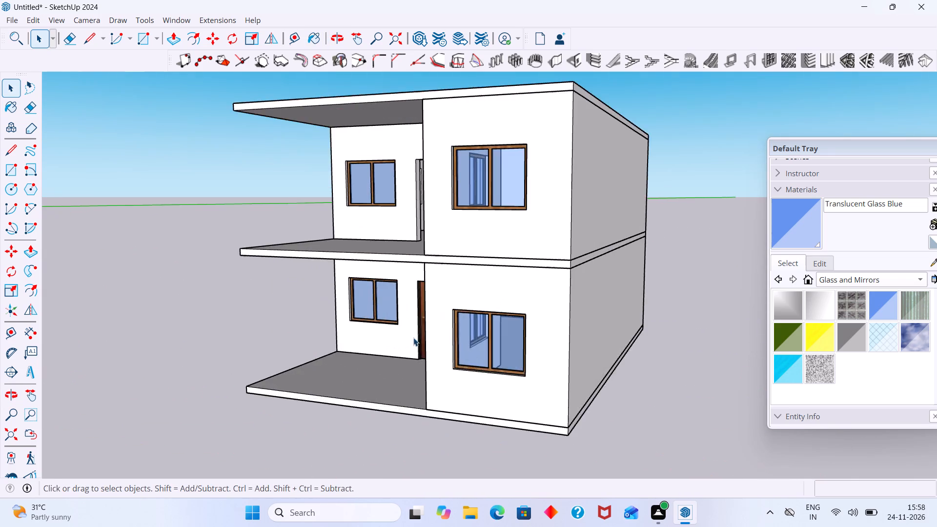
pyautogui.moveTo(406, 339); pyautogui.dragTo(482, 341, button='middle')
pyautogui.scroll(14, 472, 339)
pyautogui.click(425, 335)
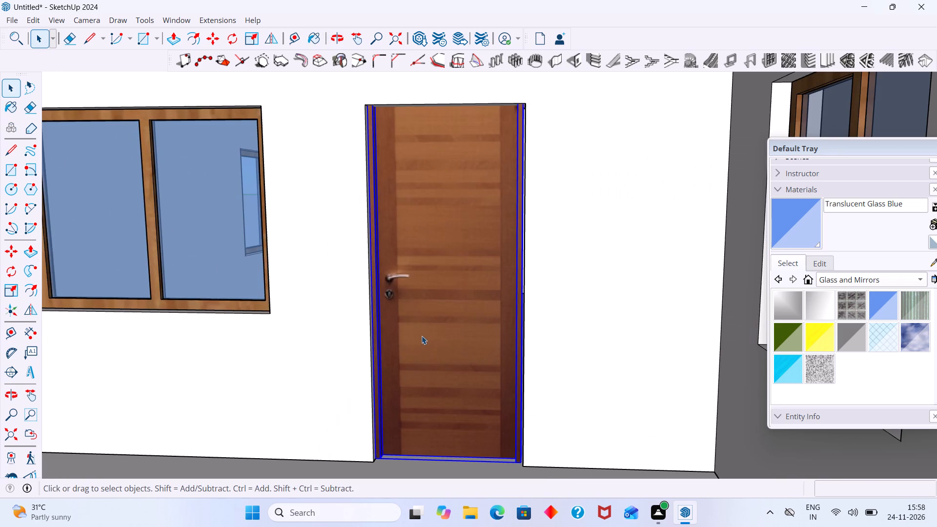
pyautogui.press('m')
pyautogui.moveTo(379, 454); pyautogui.dragTo(323, 469, button='middle')
pyautogui.scroll(6, 380, 466)
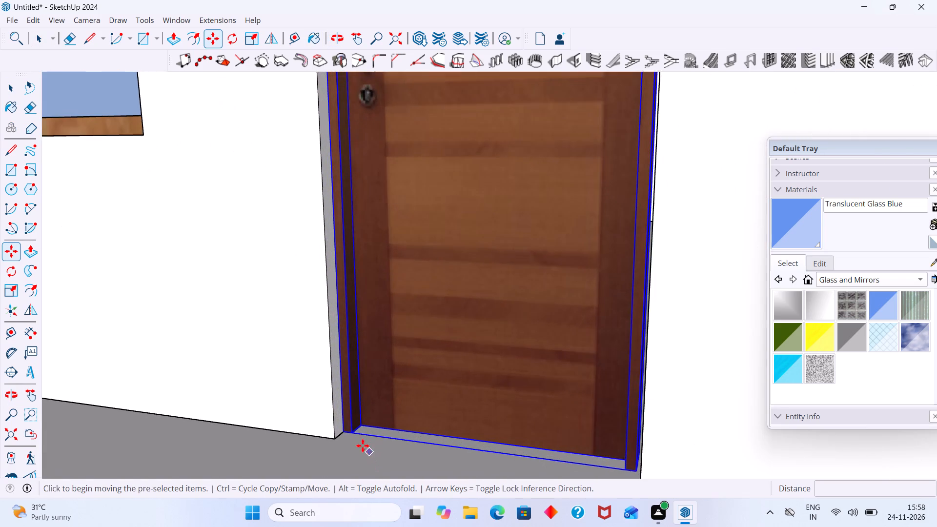
pyautogui.scroll(6, 363, 446)
pyautogui.click(340, 427)
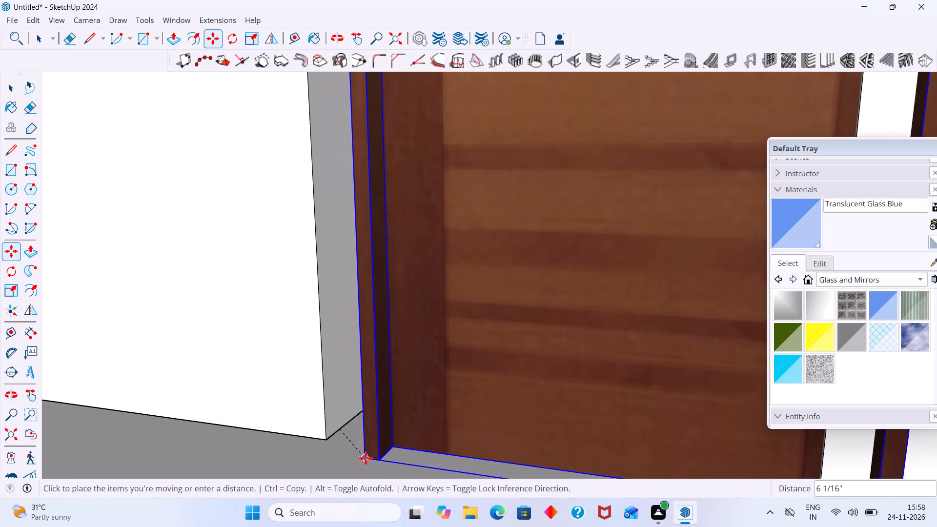
pyautogui.scroll(-20, 421, 453)
pyautogui.scroll(-5, 421, 453)
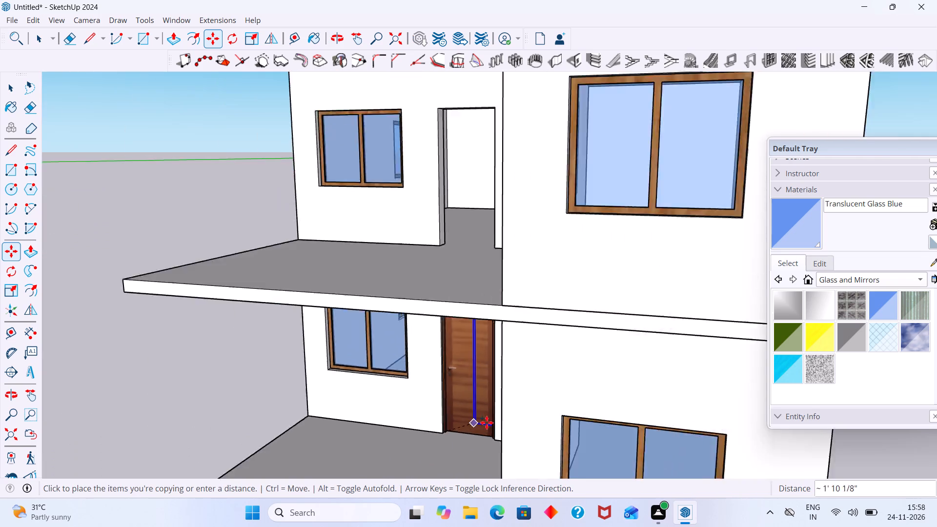
pyautogui.scroll(-12, 487, 423)
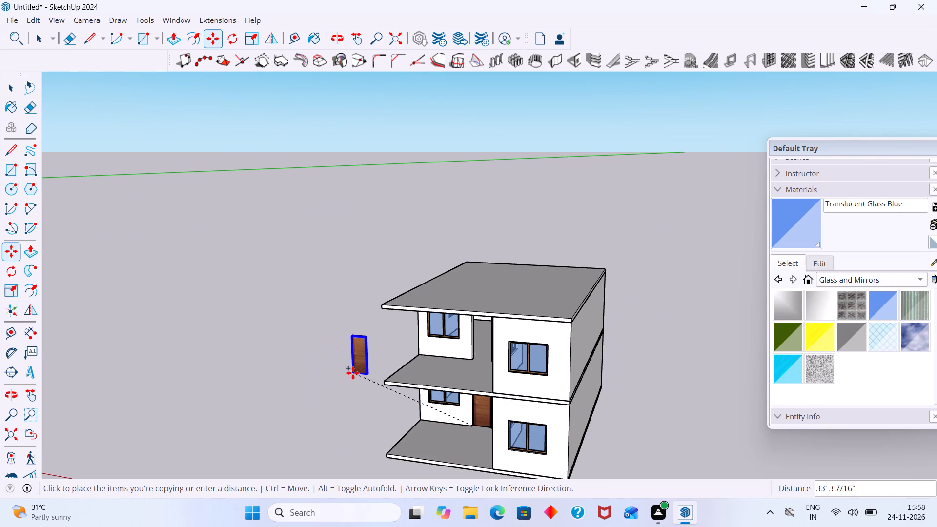
pyautogui.click(353, 373)
# Move the copied door by its frame's bottom side-edge midpoint into the upper-storey doorway, onto the jamb's bottom edge, and deselect it.
pyautogui.moveTo(337, 407); pyautogui.dragTo(545, 402, button='middle')
pyautogui.scroll(13, 294, 435)
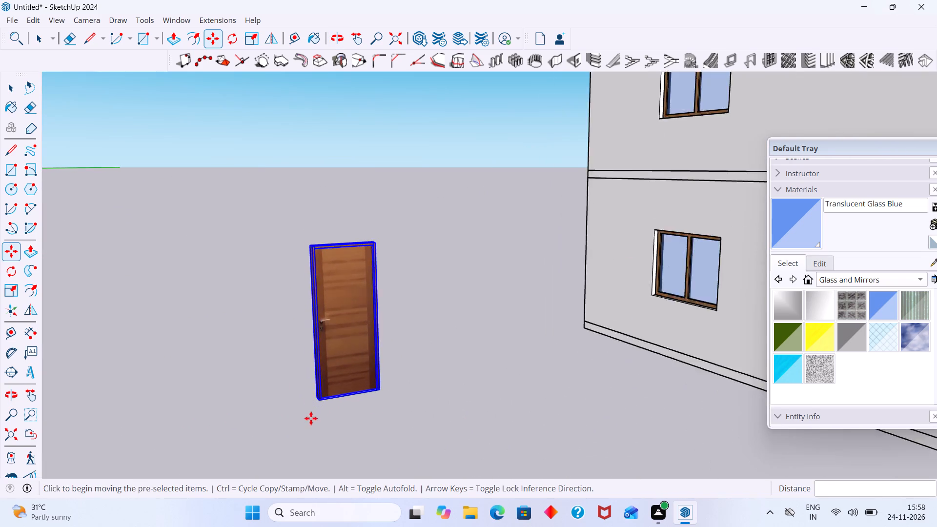
pyautogui.scroll(17, 311, 418)
pyautogui.scroll(10, 311, 377)
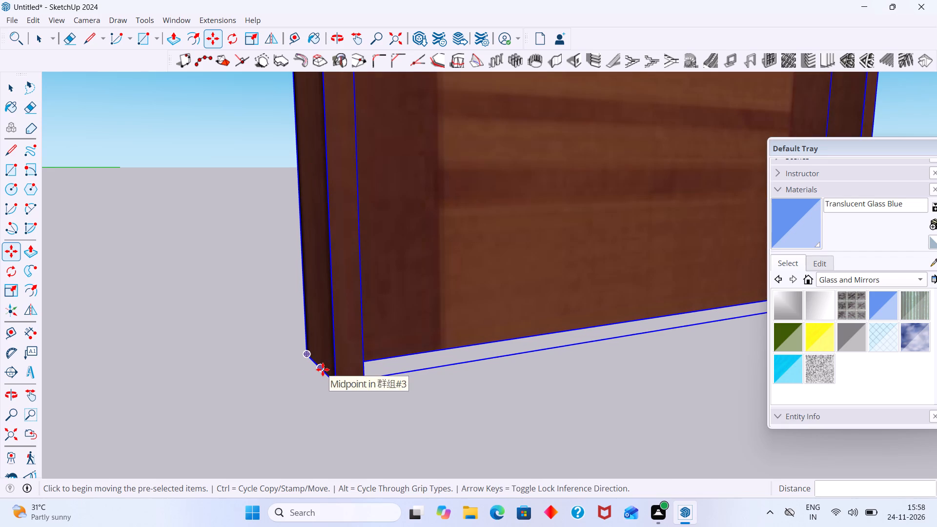
pyautogui.click(323, 369)
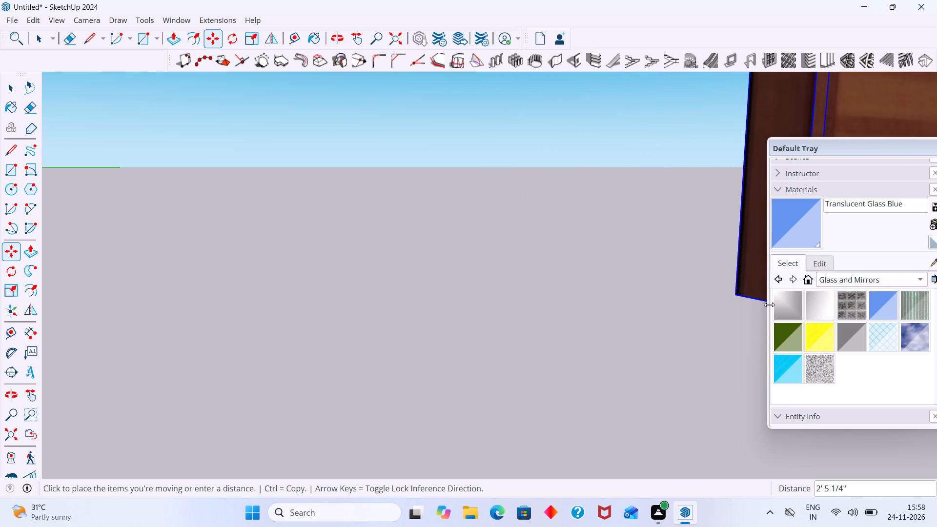
pyautogui.scroll(-5, 711, 311)
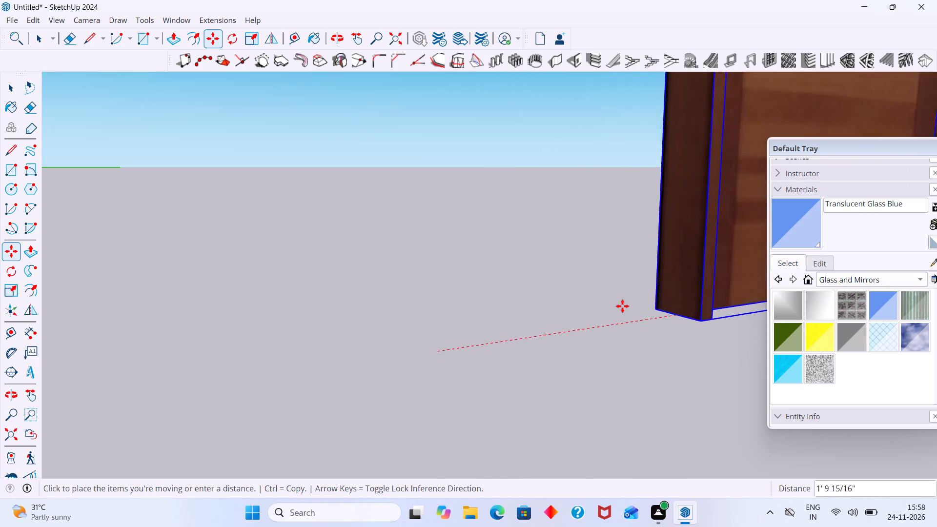
pyautogui.scroll(-20, 622, 306)
pyautogui.scroll(-19, 622, 306)
pyautogui.moveTo(544, 294); pyautogui.dragTo(350, 307, button='middle')
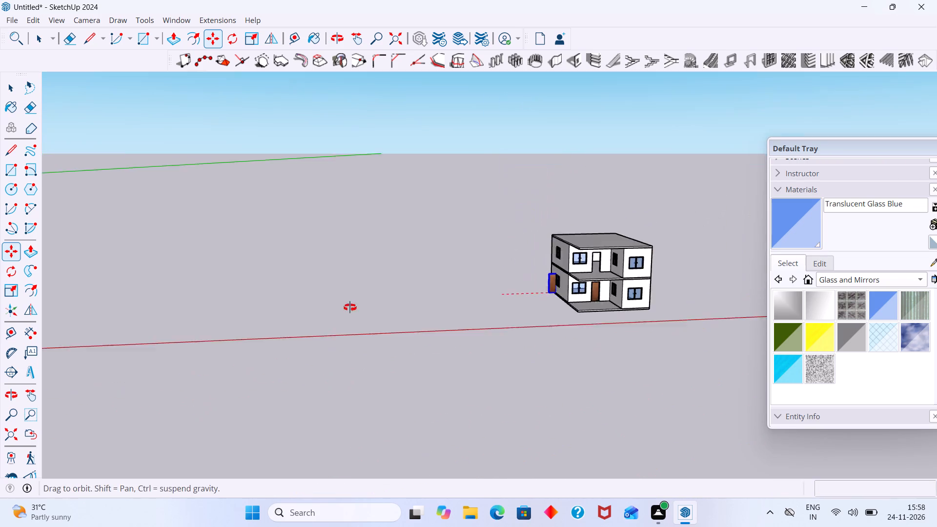
pyautogui.moveTo(350, 307); pyautogui.dragTo(300, 315, button='middle')
pyautogui.scroll(20, 592, 315)
pyautogui.scroll(7, 592, 315)
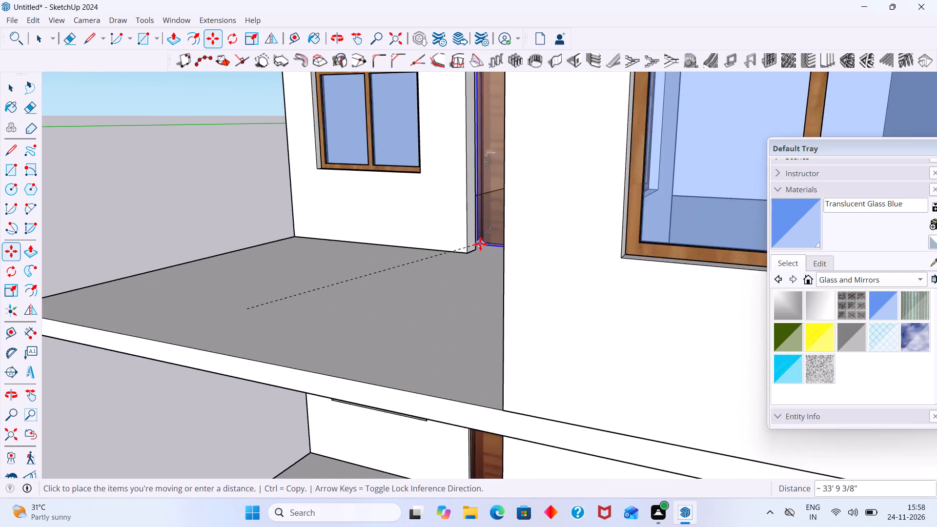
pyautogui.scroll(9, 480, 244)
pyautogui.scroll(9, 451, 272)
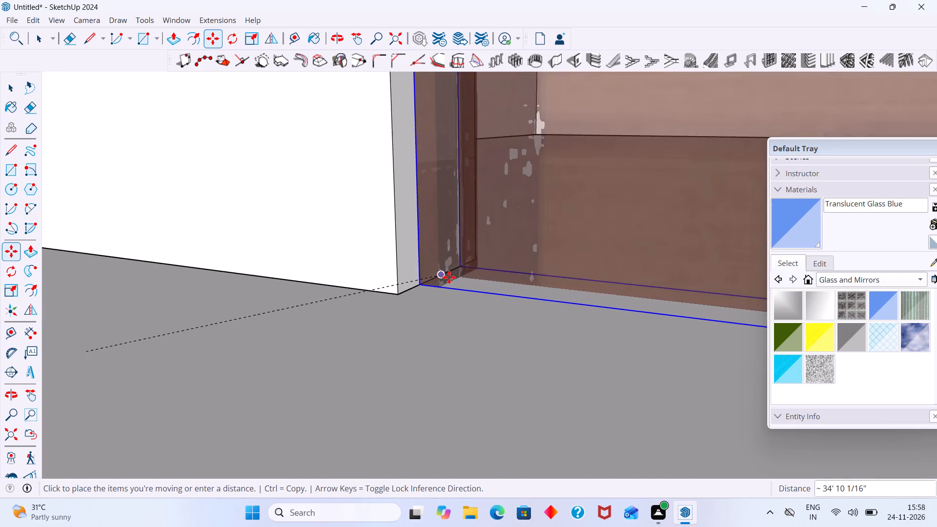
pyautogui.scroll(6, 449, 277)
pyautogui.moveTo(423, 286); pyautogui.dragTo(448, 290, button='middle')
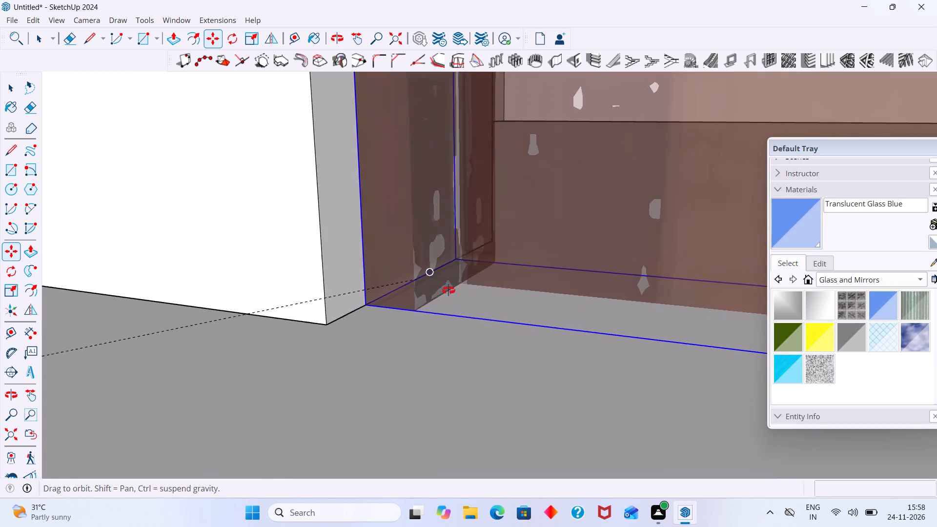
pyautogui.moveTo(448, 290); pyautogui.dragTo(521, 326, button='middle')
pyautogui.scroll(1, 521, 326)
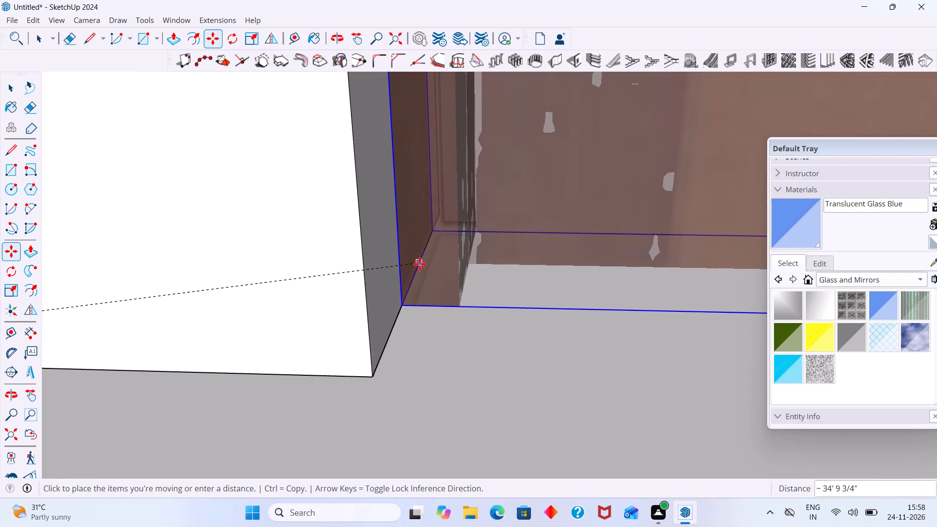
pyautogui.click(418, 269)
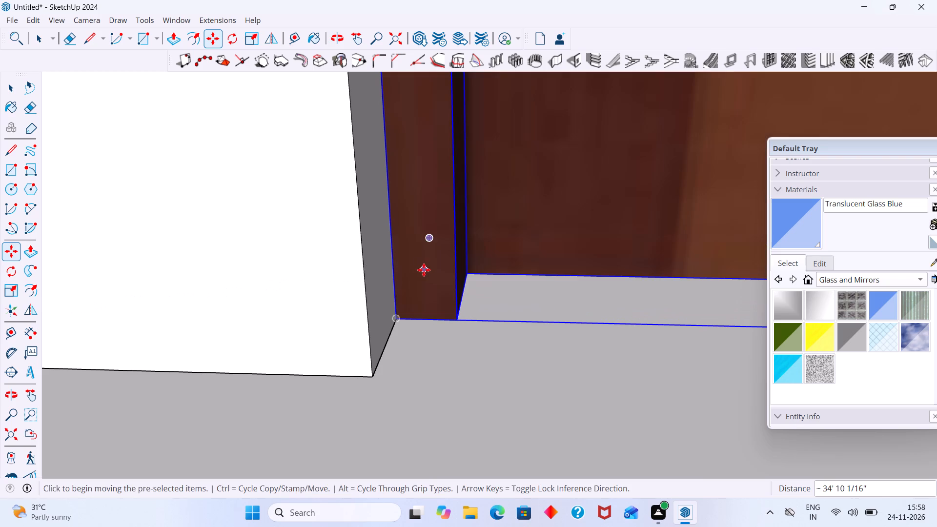
pyautogui.press('space')
pyautogui.scroll(-20, 460, 305)
pyautogui.scroll(-20, 460, 305)
pyautogui.scroll(-6, 460, 305)
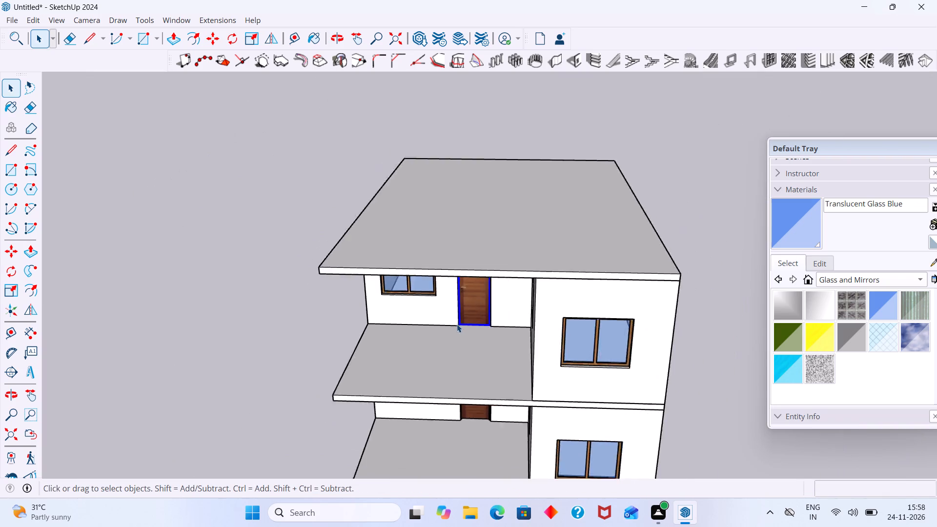
pyautogui.scroll(-2, 457, 324)
pyautogui.click(322, 332)
# Inspect the doors and windows of both storeys from the front and both sides of the house.
pyautogui.moveTo(382, 305); pyautogui.dragTo(410, 220, button='middle')
pyautogui.scroll(3, 503, 250)
pyautogui.moveTo(524, 281); pyautogui.dragTo(622, 292, button='middle')
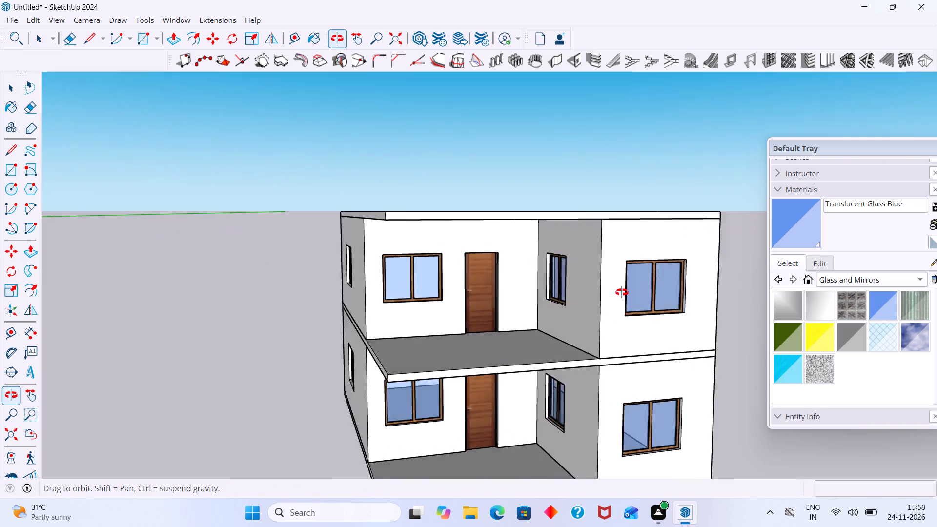
pyautogui.moveTo(622, 292); pyautogui.dragTo(652, 294, button='middle')
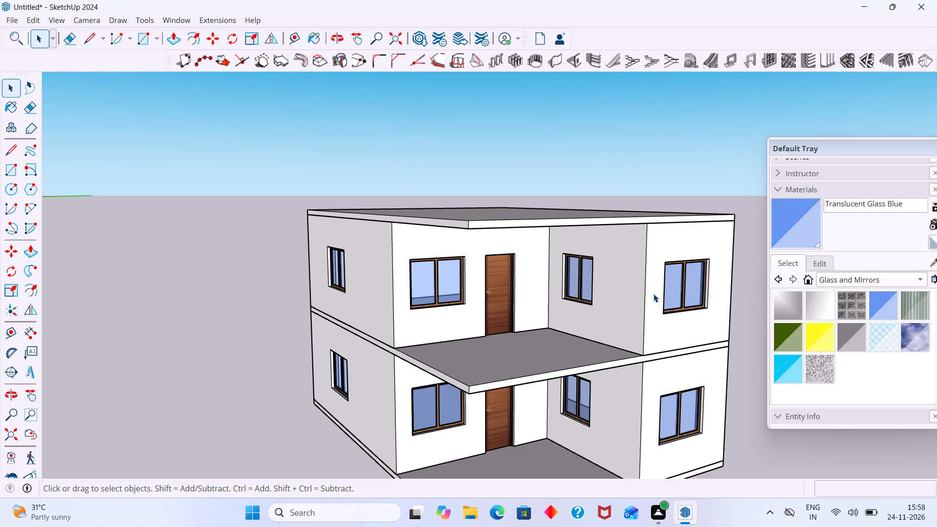
pyautogui.scroll(-9, 612, 280)
pyautogui.keyDown('shift'); pyautogui.moveTo(523, 283); pyautogui.dragTo(166, 295, button='middle'); pyautogui.keyUp('shift')
pyautogui.moveTo(294, 301); pyautogui.dragTo(248, 308, button='middle')
pyautogui.scroll(6, 210, 300)
pyautogui.moveTo(240, 300); pyautogui.dragTo(371, 300, button='middle')
pyautogui.moveTo(335, 306); pyautogui.dragTo(535, 304, button='middle')
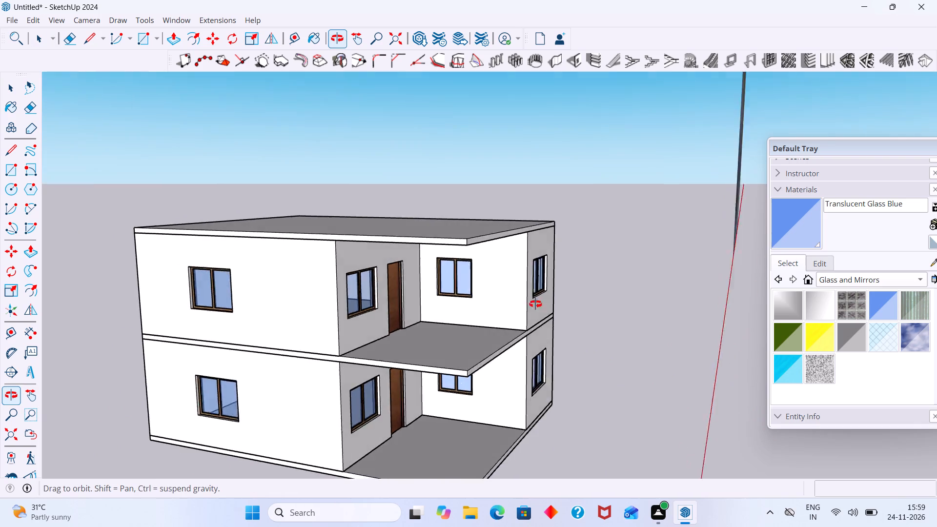
pyautogui.moveTo(535, 304); pyautogui.dragTo(364, 289, button='middle')
pyautogui.scroll(7, 360, 289)
pyautogui.scroll(-5, 342, 278)
pyautogui.moveTo(384, 310); pyautogui.dragTo(501, 325, button='middle')
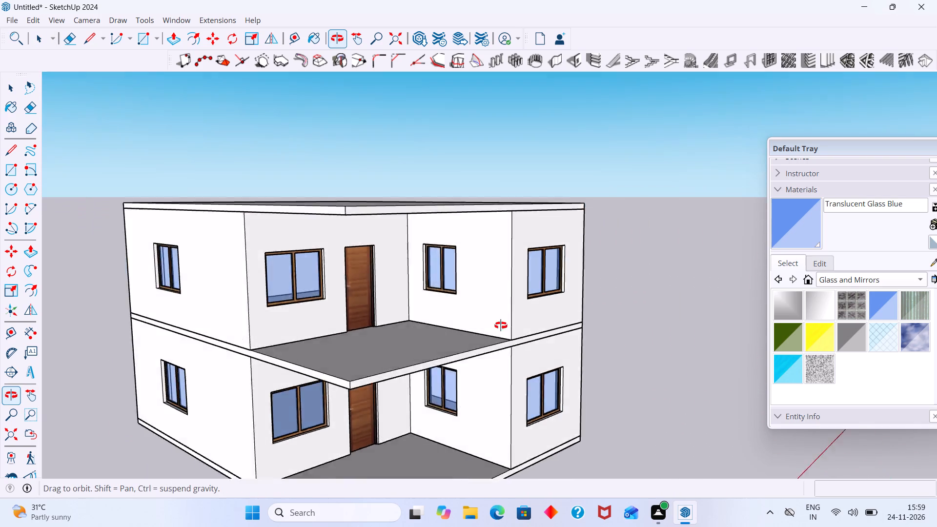
pyautogui.moveTo(501, 325); pyautogui.dragTo(296, 385, button='middle')
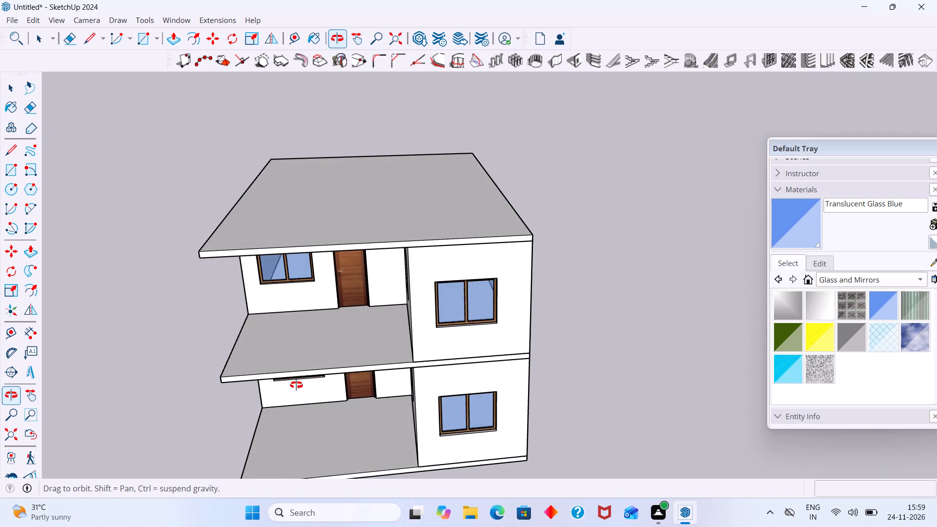
pyautogui.moveTo(296, 385); pyautogui.dragTo(285, 338, button='middle')
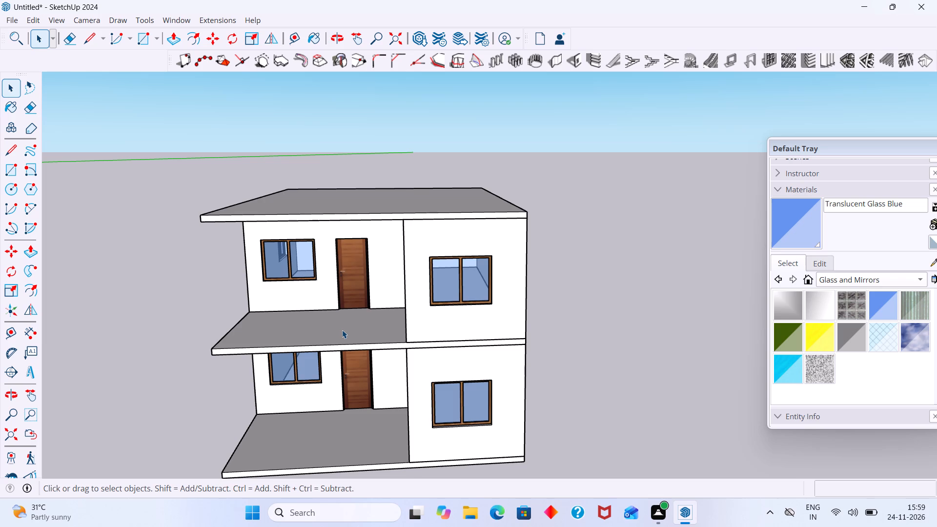
# Examine the reference image's balcony surround, vertical slats and top storey, and compare them with the house model.
pyautogui.scroll(-16, 476, 281)
pyautogui.scroll(-11, 495, 303)
pyautogui.keyDown('shift'); pyautogui.moveTo(496, 301); pyautogui.dragTo(249, 323, button='middle'); pyautogui.keyUp('shift')
pyautogui.scroll(-2, 276, 316)
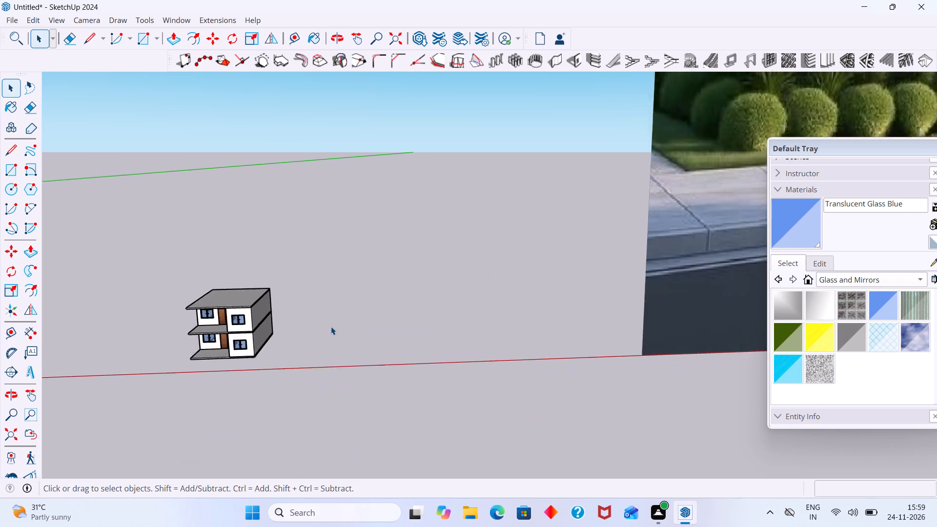
pyautogui.scroll(-19, 331, 326)
pyautogui.moveTo(377, 336); pyautogui.dragTo(401, 329, button='middle')
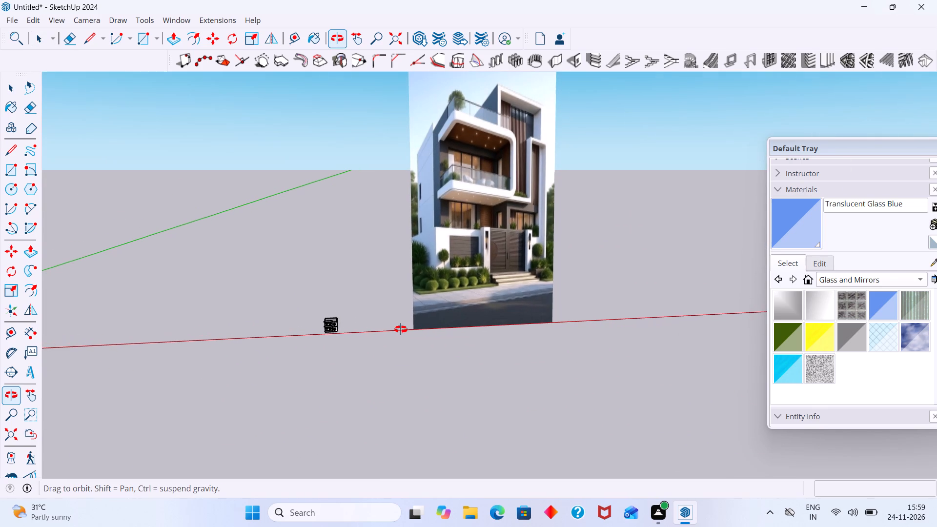
pyautogui.moveTo(401, 329); pyautogui.dragTo(393, 334, button='middle')
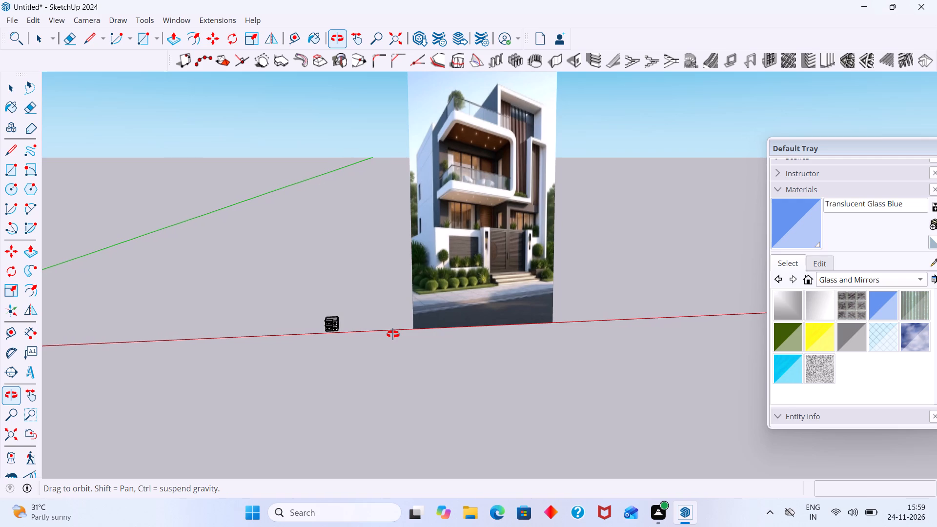
pyautogui.moveTo(393, 334); pyautogui.dragTo(389, 333, button='middle')
pyautogui.scroll(7, 543, 134)
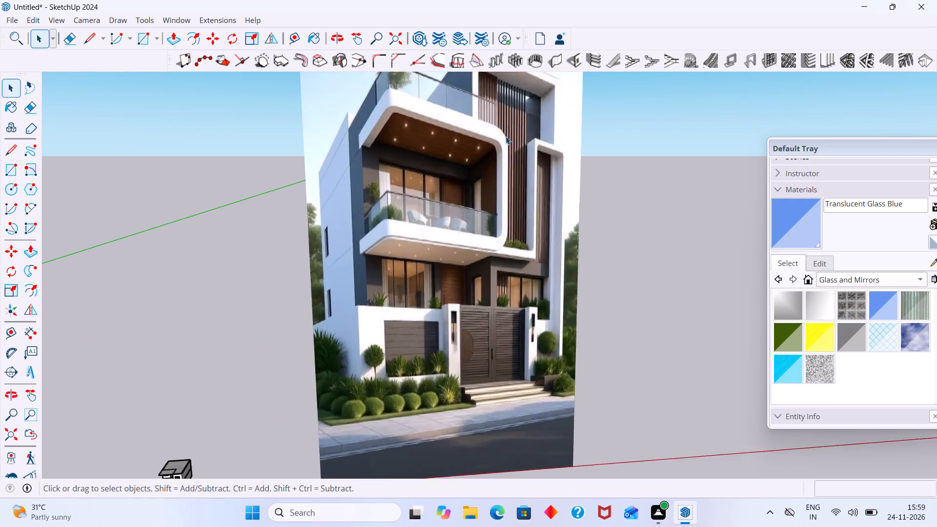
pyautogui.scroll(5, 506, 136)
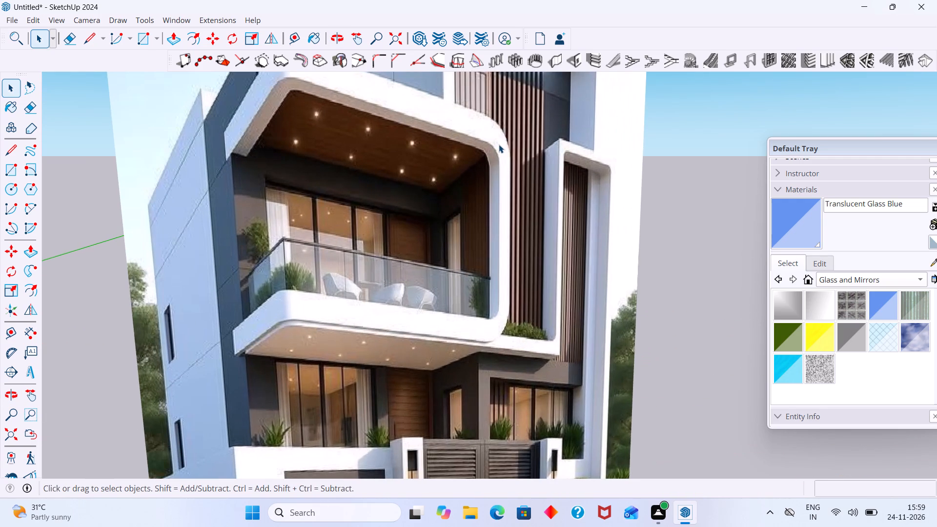
pyautogui.scroll(-4, 537, 147)
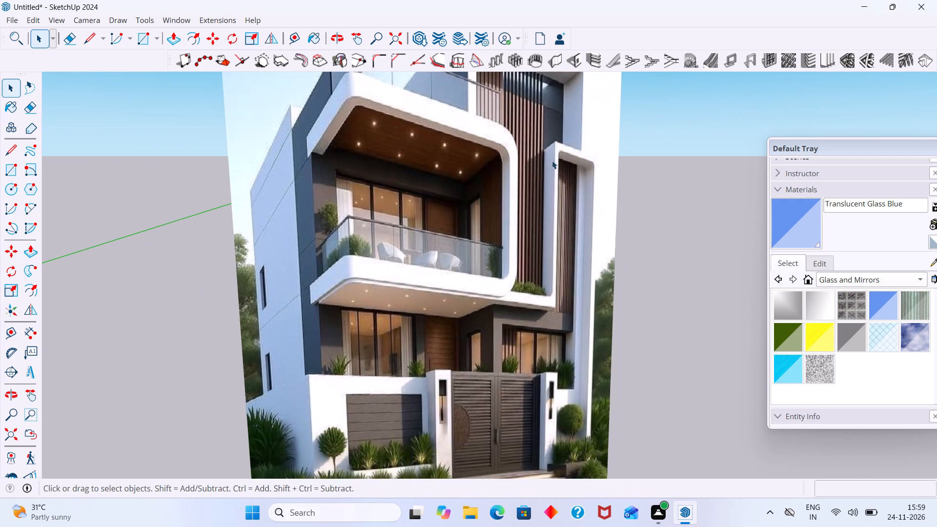
pyautogui.scroll(-2, 552, 161)
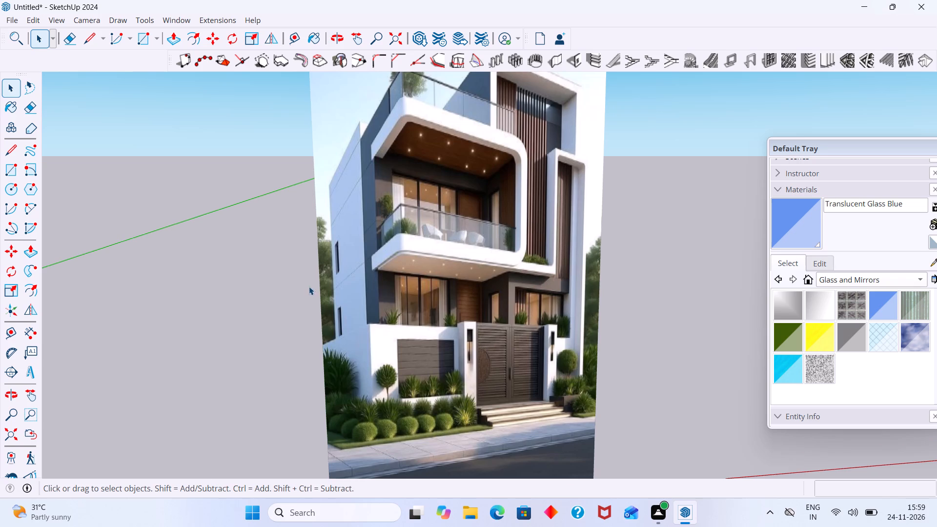
pyautogui.scroll(-5, 308, 288)
pyautogui.keyDown('shift'); pyautogui.moveTo(252, 411); pyautogui.dragTo(360, 369, button='middle'); pyautogui.keyUp('shift')
pyautogui.scroll(2, 334, 380)
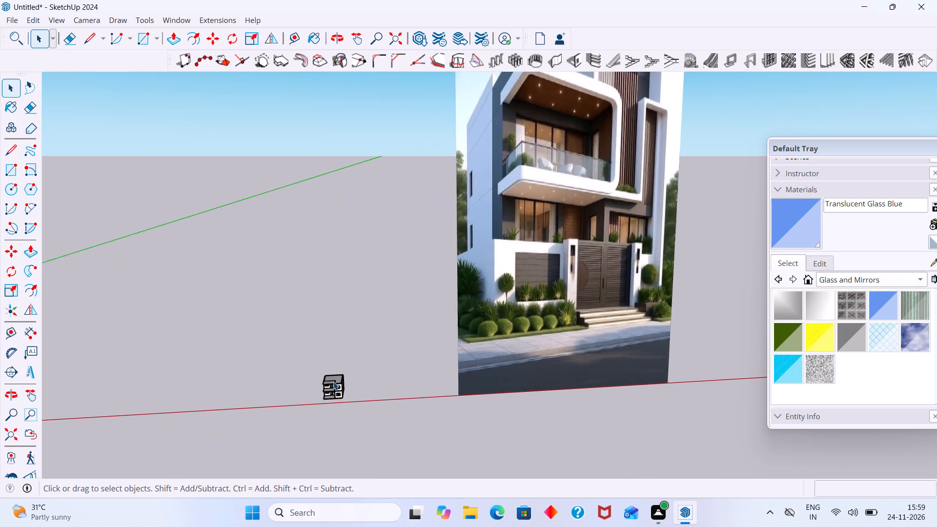
pyautogui.scroll(4, 333, 382)
pyautogui.scroll(-6, 373, 372)
pyautogui.scroll(17, 340, 384)
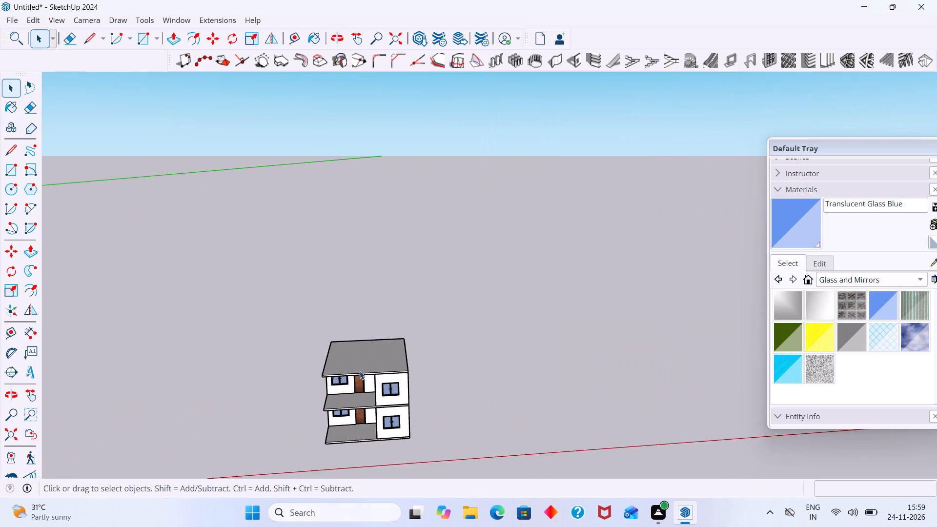
pyautogui.scroll(1, 360, 371)
pyautogui.scroll(-16, 392, 368)
pyautogui.moveTo(411, 362); pyautogui.dragTo(335, 398, button='middle')
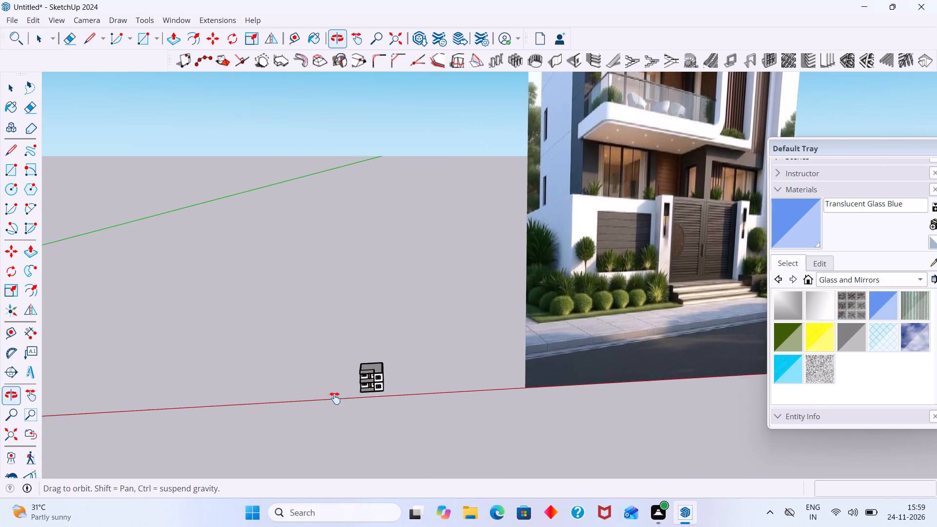
pyautogui.moveTo(335, 398); pyautogui.dragTo(323, 428, button='middle')
pyautogui.scroll(-2, 379, 400)
pyautogui.keyDown('shift'); pyautogui.moveTo(386, 397); pyautogui.dragTo(378, 472, button='middle'); pyautogui.keyUp('shift')
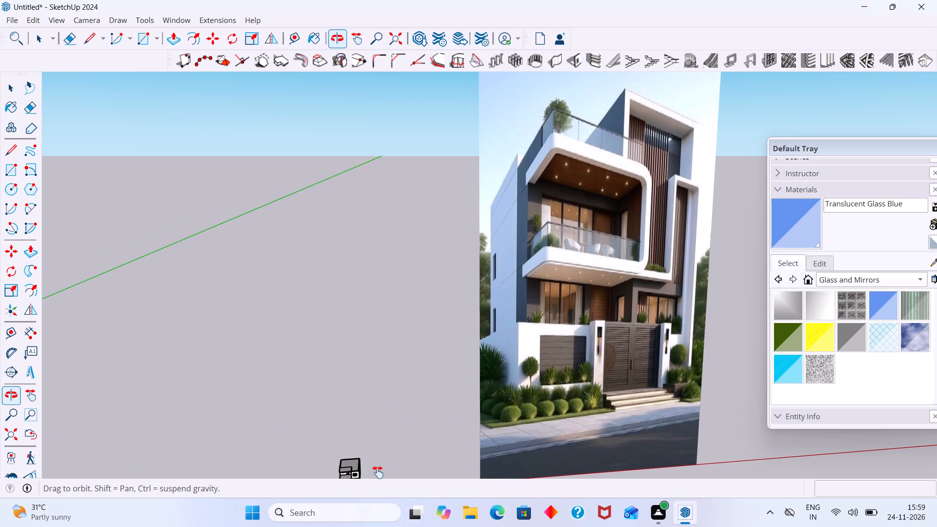
# Compare the reference image's storeys, balcony and facade proportions with the two-storey house model beside it.
pyautogui.keyDown('shift'); pyautogui.moveTo(378, 472); pyautogui.dragTo(379, 463, button='middle'); pyautogui.keyUp('shift')
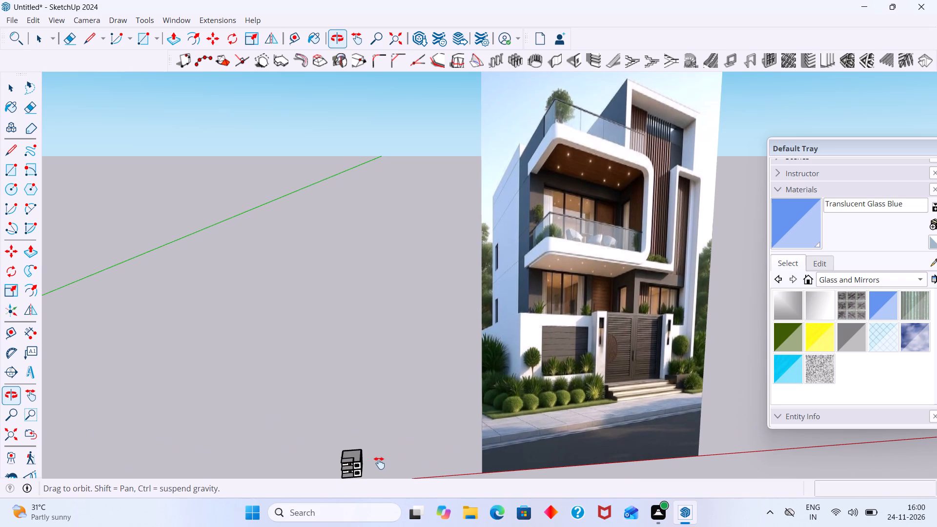
pyautogui.keyDown('shift'); pyautogui.moveTo(379, 463); pyautogui.dragTo(380, 461, button='middle'); pyautogui.keyUp('shift')
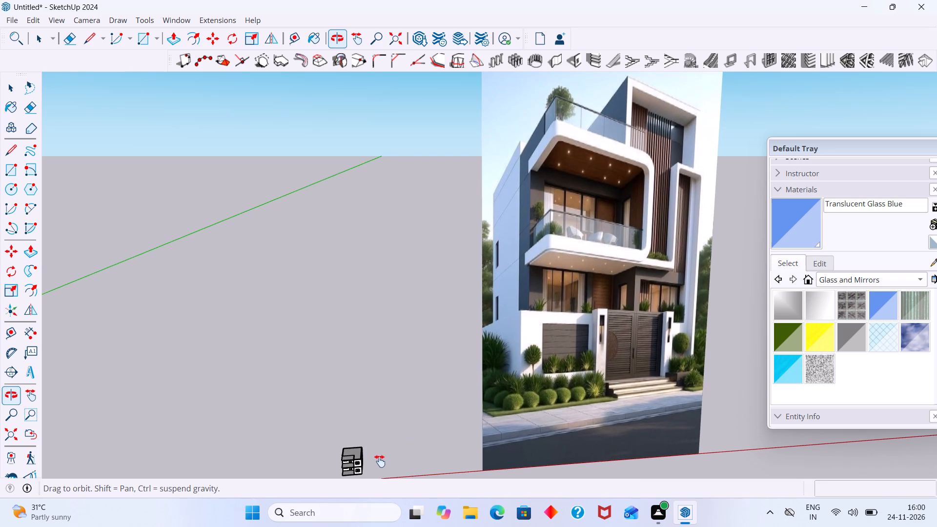
pyautogui.keyDown('shift'); pyautogui.moveTo(380, 461); pyautogui.dragTo(379, 461, button='middle'); pyautogui.keyUp('shift')
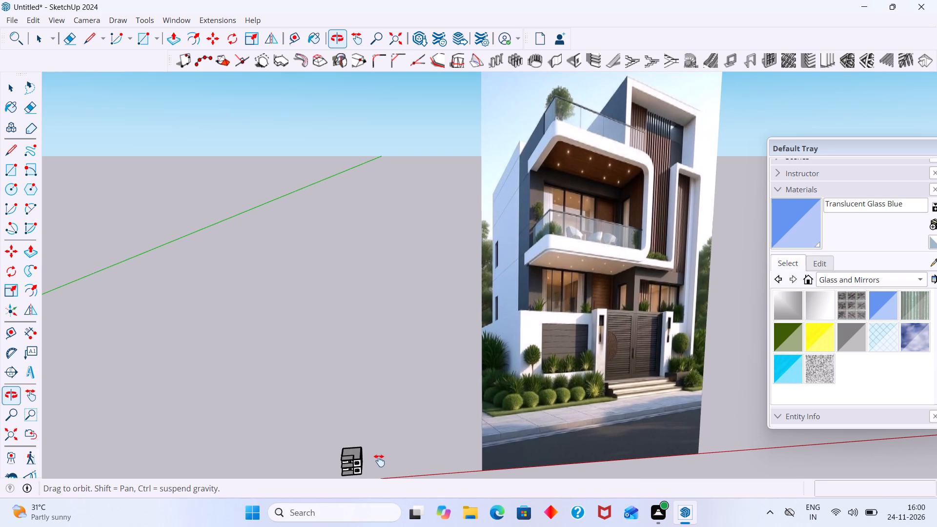
pyautogui.keyDown('shift'); pyautogui.moveTo(379, 461); pyautogui.dragTo(381, 452, button='middle'); pyautogui.keyUp('shift')
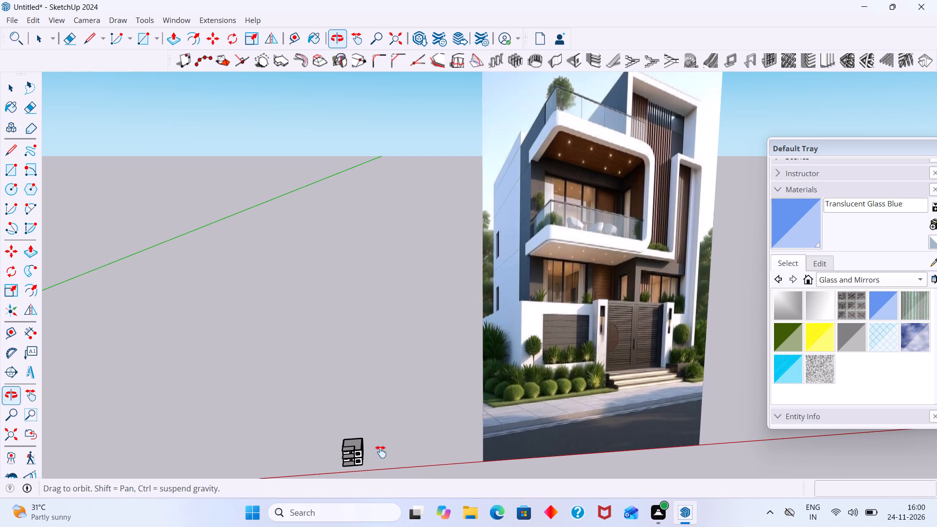
pyautogui.keyDown('shift'); pyautogui.moveTo(381, 452); pyautogui.dragTo(383, 450, button='middle'); pyautogui.keyUp('shift')
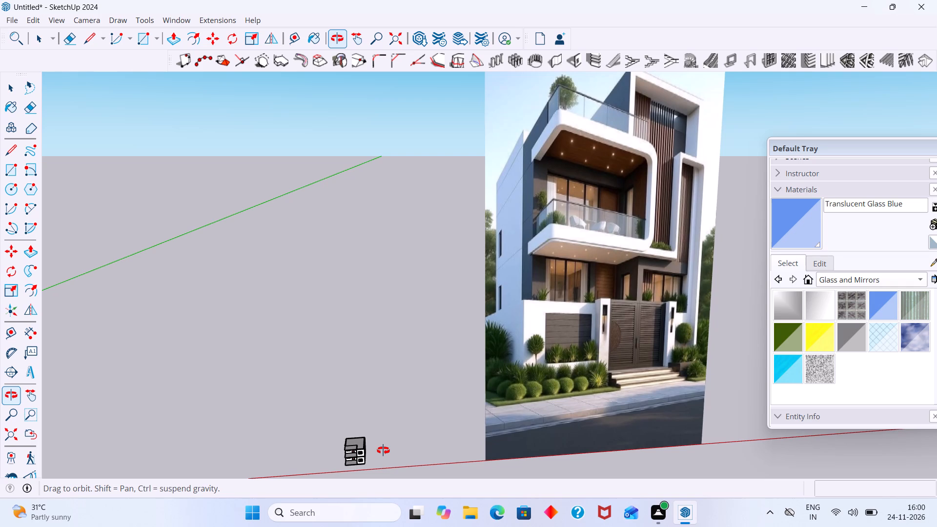
pyautogui.keyDown('shift'); pyautogui.moveTo(383, 450); pyautogui.dragTo(407, 396, button='middle'); pyautogui.keyUp('shift')
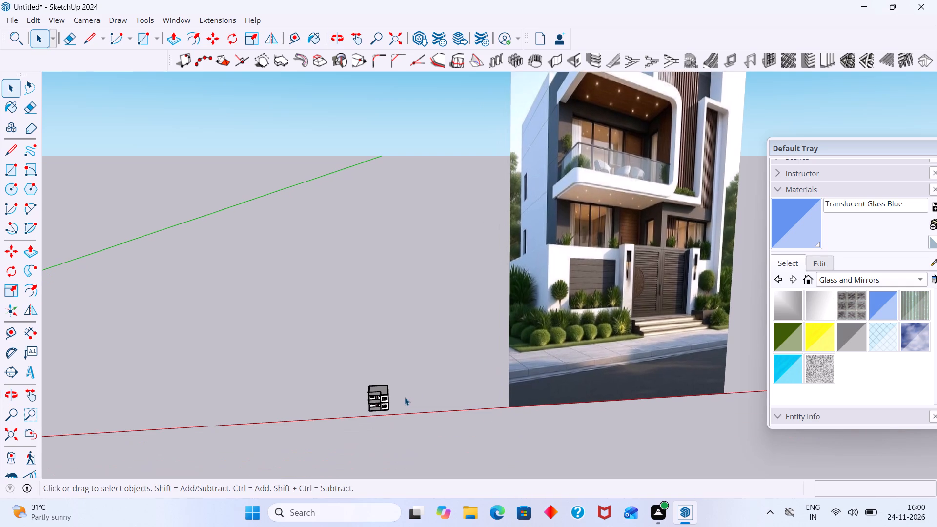
pyautogui.scroll(7, 375, 409)
pyautogui.moveTo(374, 407); pyautogui.dragTo(417, 400, button='middle')
pyautogui.scroll(-13, 417, 398)
pyautogui.moveTo(413, 398); pyautogui.dragTo(351, 403, button='middle')
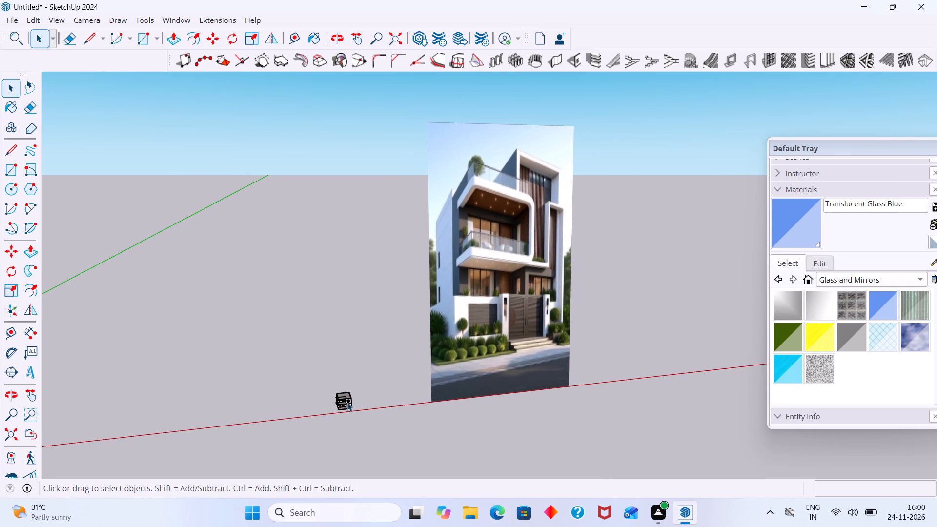
pyautogui.scroll(2, 344, 403)
pyautogui.scroll(-3, 353, 397)
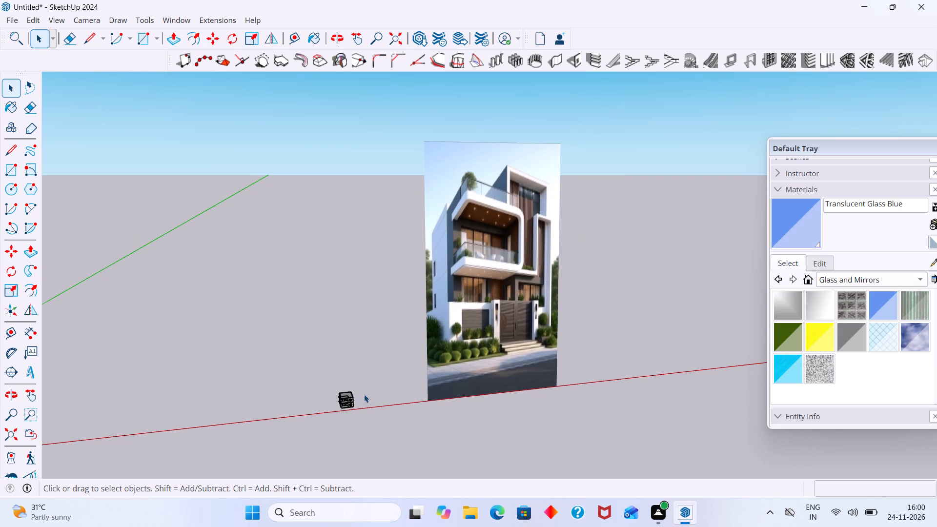
pyautogui.scroll(19, 361, 395)
pyautogui.scroll(-11, 368, 397)
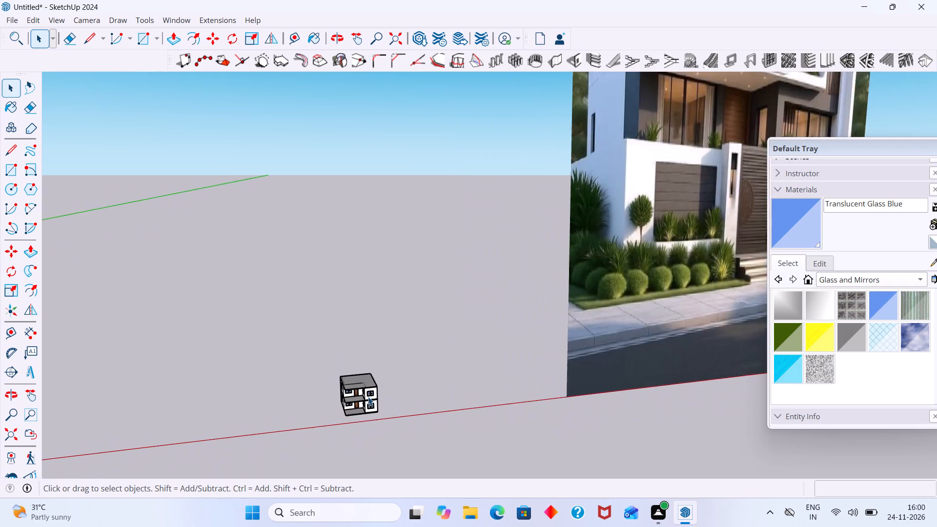
pyautogui.scroll(-8, 368, 397)
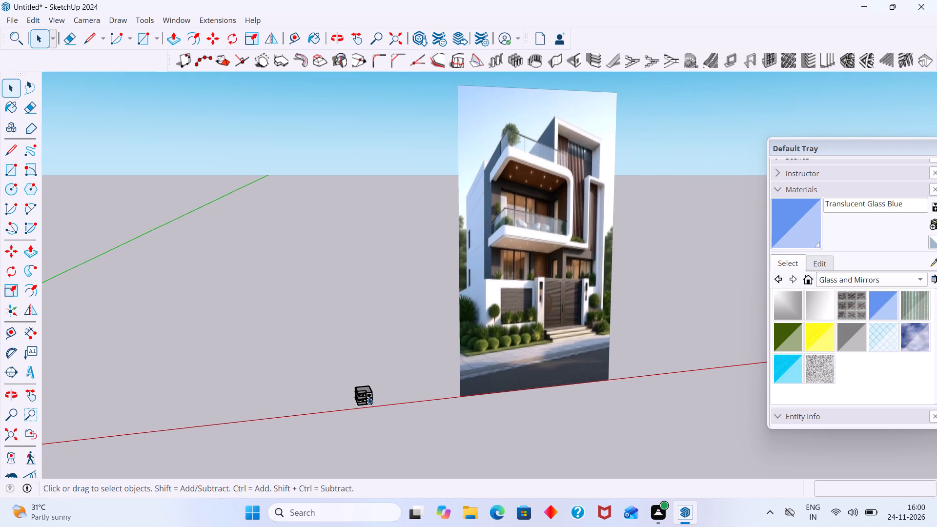
pyautogui.scroll(20, 367, 397)
pyautogui.scroll(3, 367, 397)
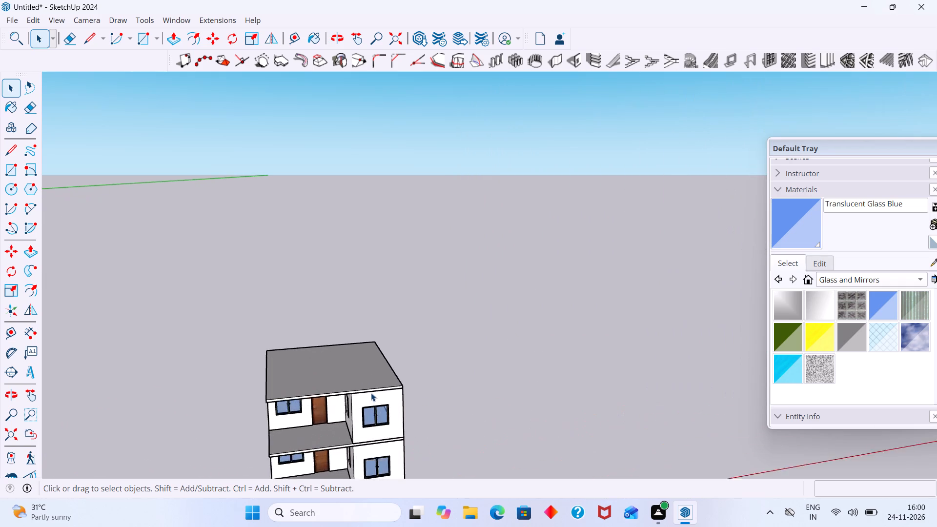
pyautogui.scroll(4, 371, 393)
pyautogui.moveTo(365, 407); pyautogui.dragTo(423, 401, button='middle')
pyautogui.scroll(-2, 421, 401)
pyautogui.moveTo(416, 405); pyautogui.dragTo(511, 358, button='middle')
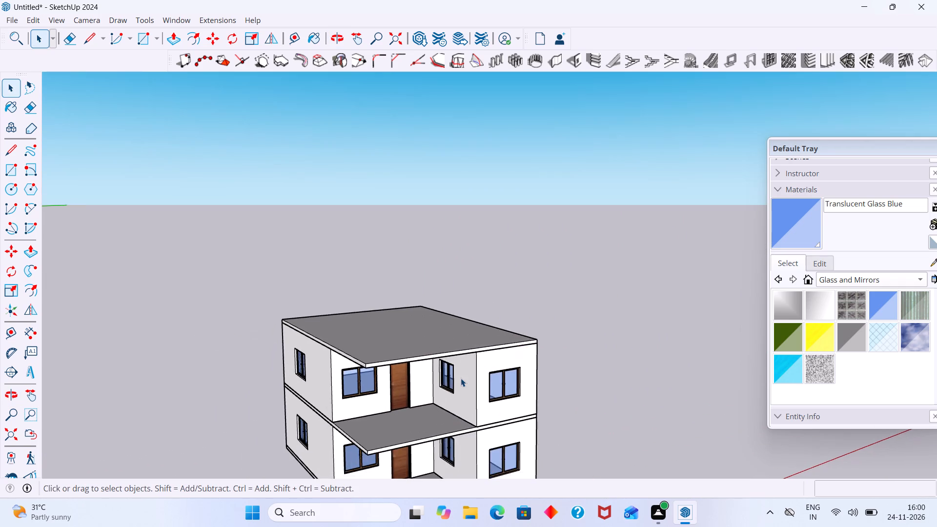
pyautogui.scroll(6, 461, 378)
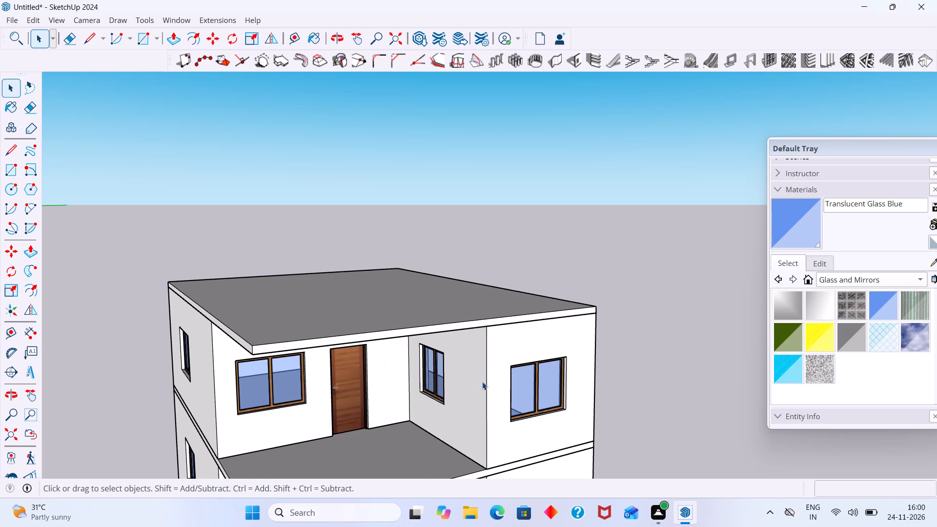
pyautogui.scroll(-11, 485, 385)
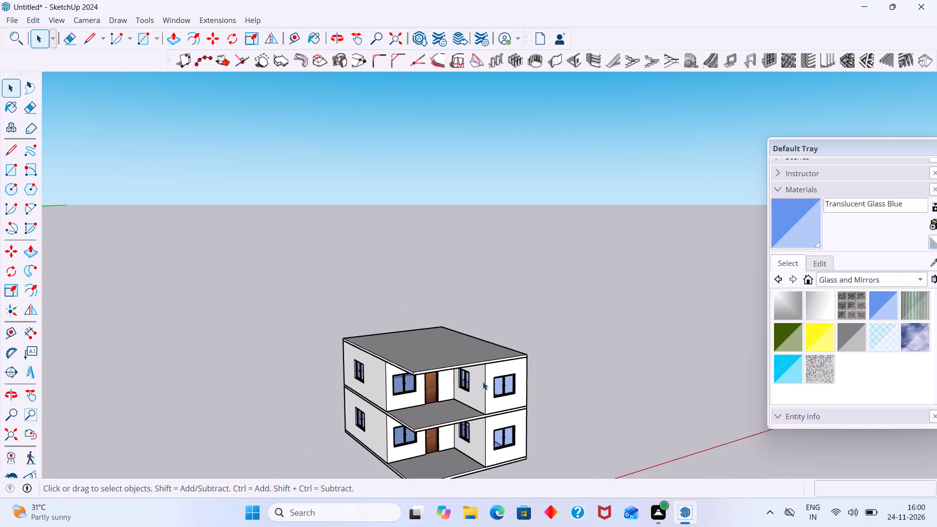
pyautogui.scroll(-8, 483, 382)
pyautogui.moveTo(450, 386); pyautogui.dragTo(327, 389, button='middle')
pyautogui.scroll(-8, 350, 388)
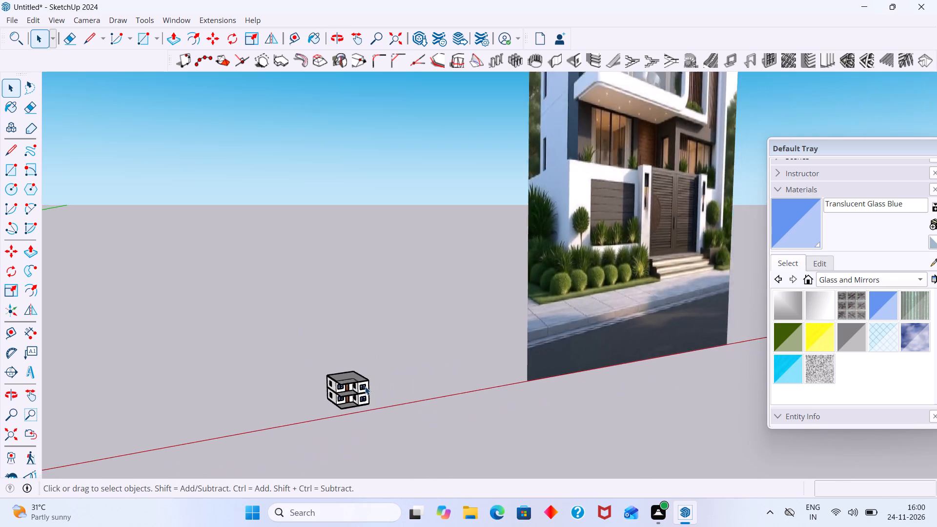
pyautogui.scroll(-9, 365, 386)
pyautogui.moveTo(377, 386); pyautogui.dragTo(303, 394, button='middle')
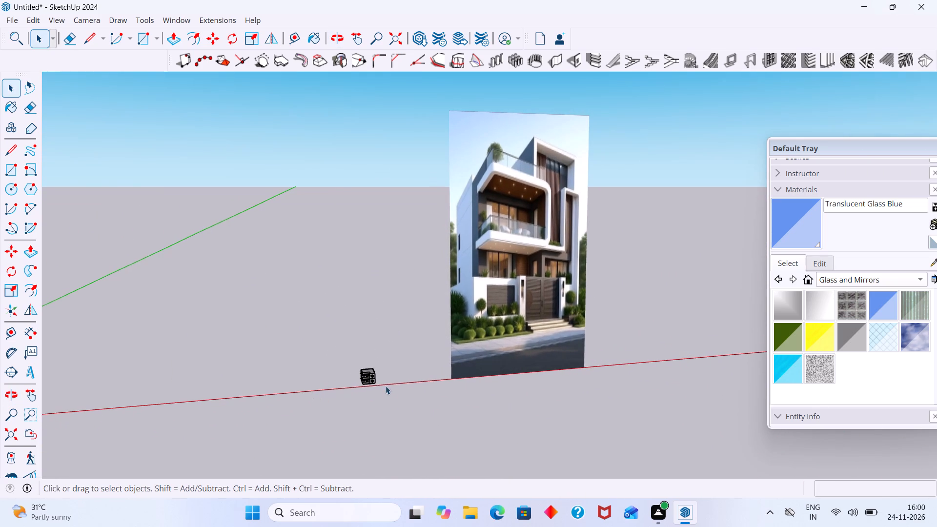
# Examine the house model's two storeys, balcony slab and roof slab from the front and the front corner.
pyautogui.scroll(17, 379, 390)
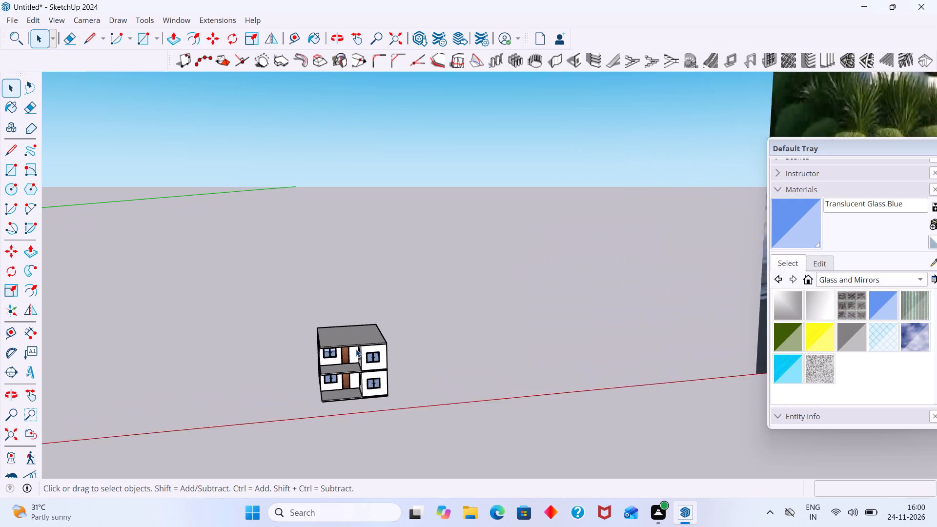
pyautogui.scroll(12, 356, 349)
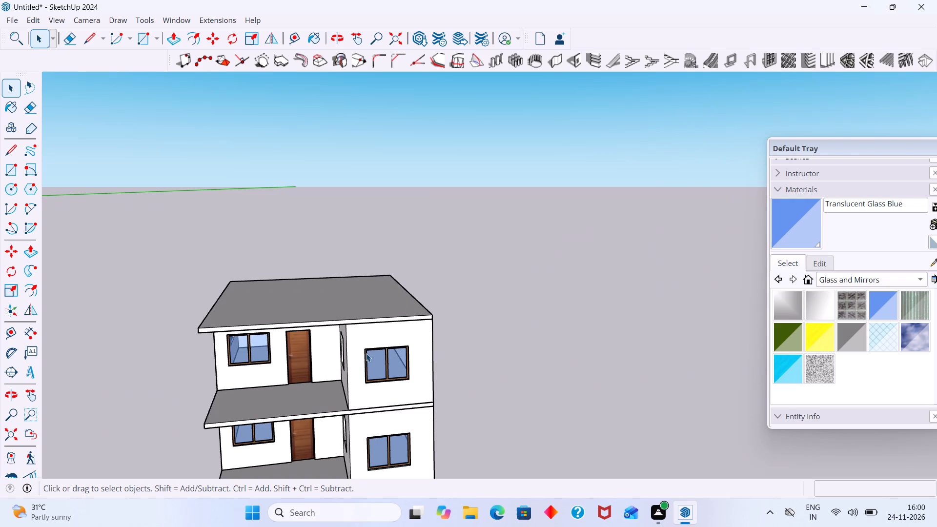
pyautogui.scroll(-12, 387, 348)
pyautogui.moveTo(428, 355); pyautogui.dragTo(530, 347, button='middle')
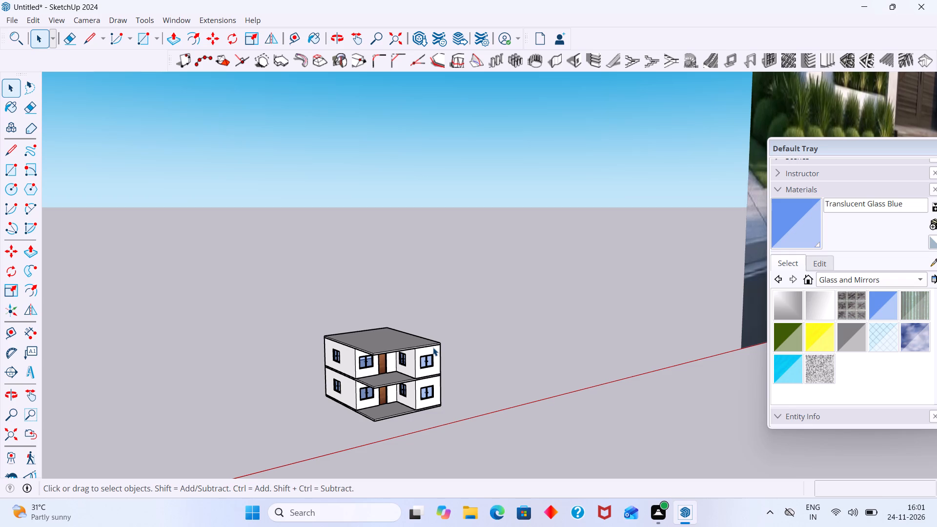
pyautogui.scroll(-5, 433, 347)
pyautogui.moveTo(427, 365); pyautogui.dragTo(372, 380, button='middle')
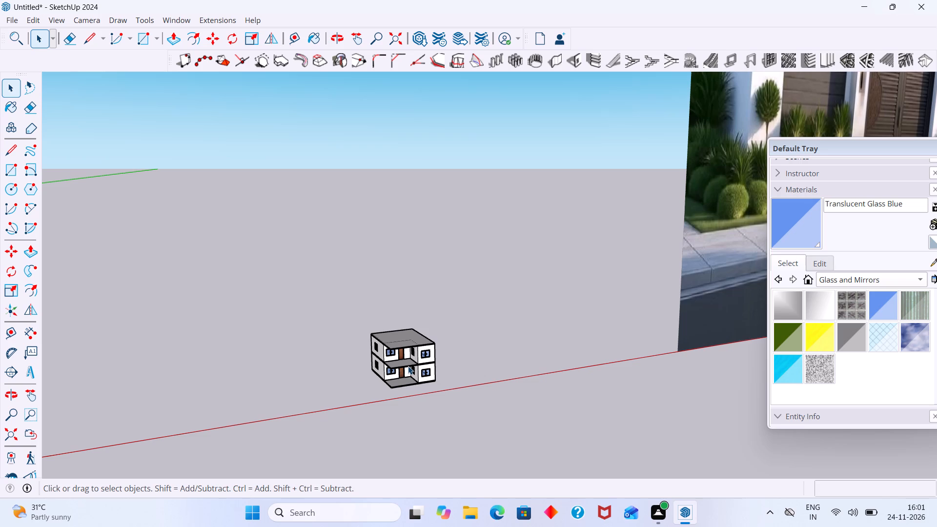
pyautogui.scroll(19, 410, 366)
pyautogui.scroll(-6, 427, 350)
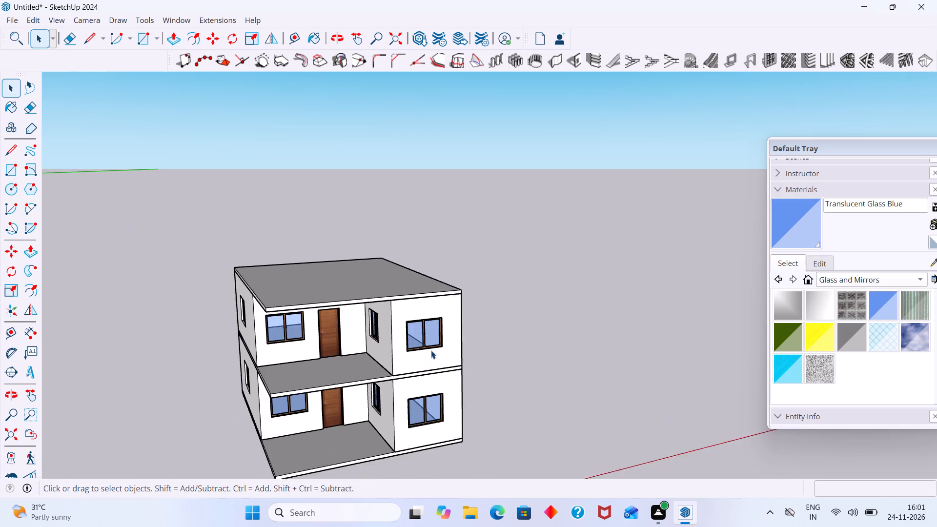
pyautogui.scroll(-3, 431, 350)
pyautogui.moveTo(441, 358); pyautogui.dragTo(488, 362, button='middle')
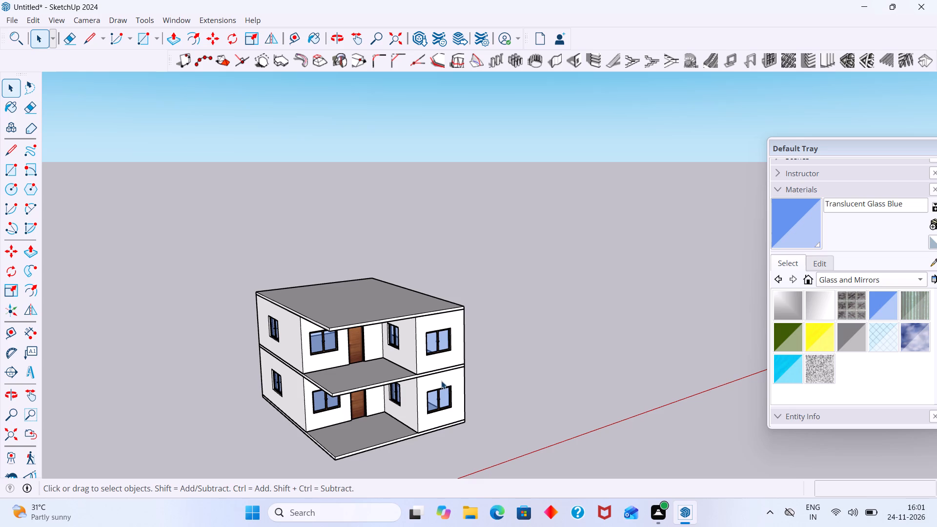
pyautogui.scroll(5, 401, 341)
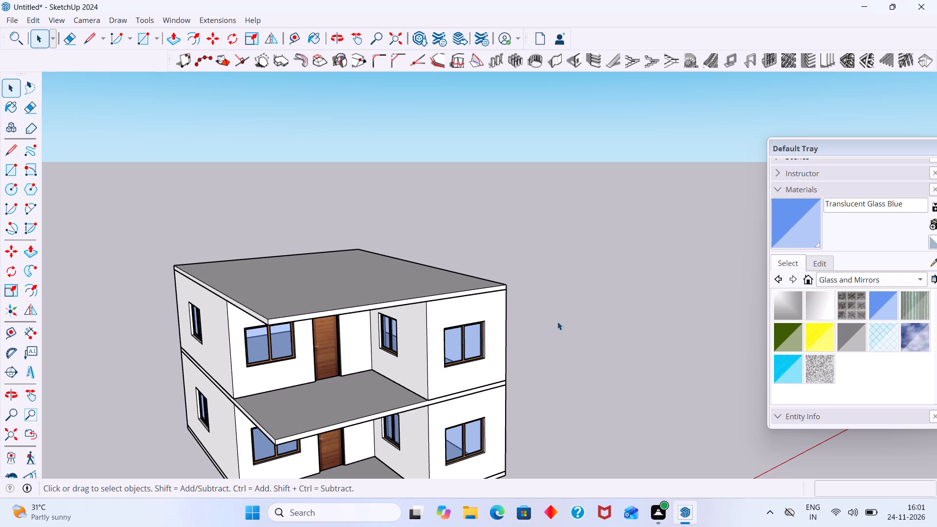
pyautogui.scroll(-4, 268, 346)
pyautogui.scroll(-3, 397, 320)
pyautogui.scroll(2, 446, 352)
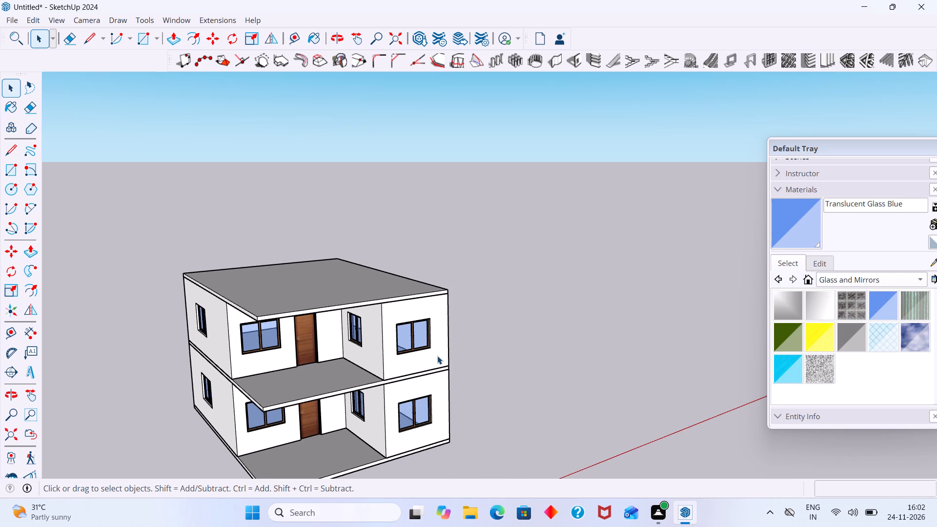
pyautogui.scroll(1, 294, 354)
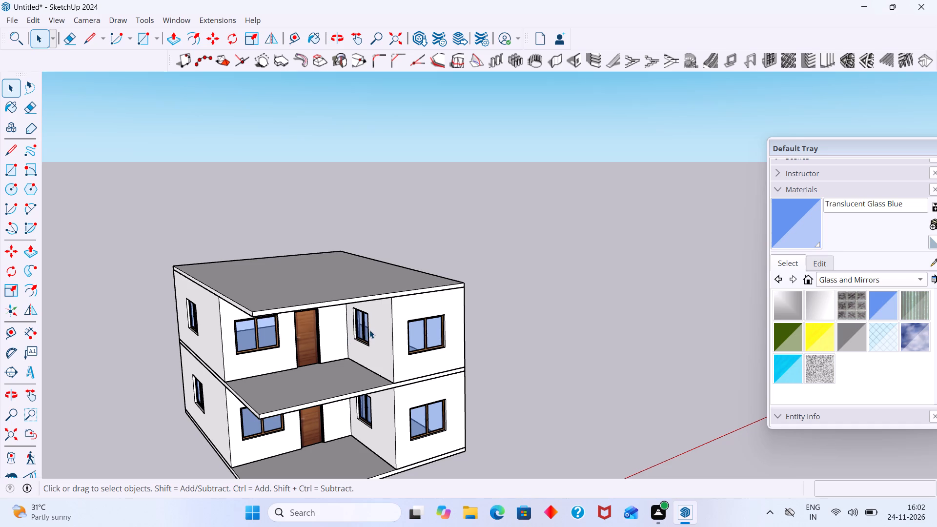
pyautogui.scroll(-2, 374, 330)
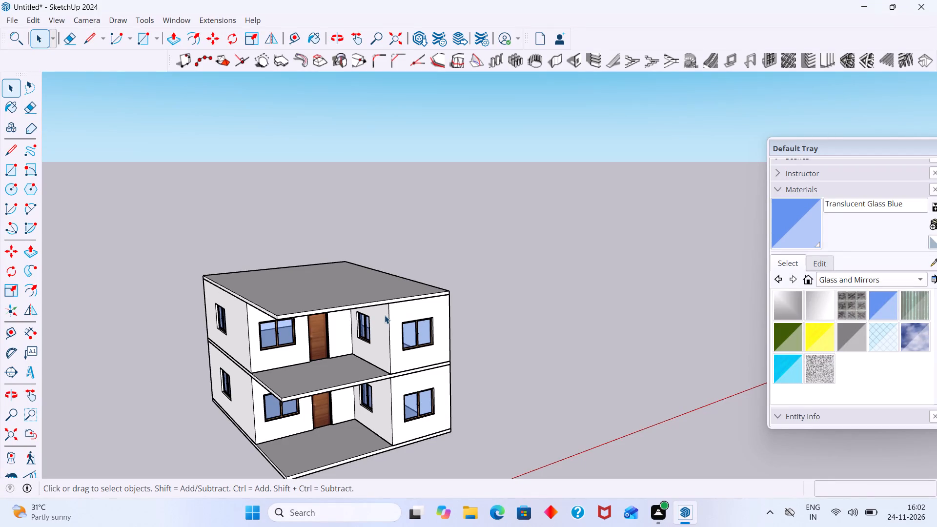
pyautogui.scroll(-3, 250, 324)
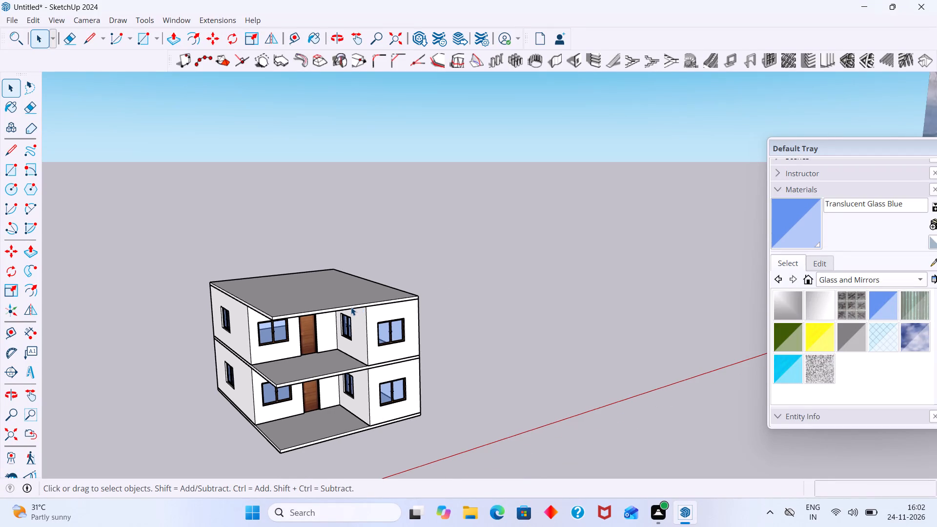
# Copy the second storey's wall group with its windows straight up 10' 6" onto the roof slab as a third storey.
pyautogui.moveTo(330, 312); pyautogui.dragTo(302, 261, button='middle')
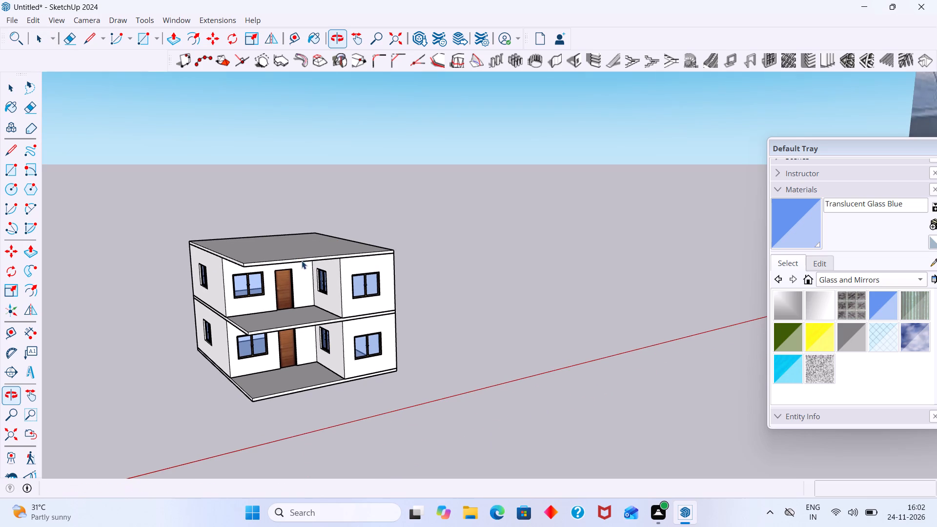
pyautogui.moveTo(331, 291); pyautogui.dragTo(259, 308, button='middle')
pyautogui.scroll(15, 319, 286)
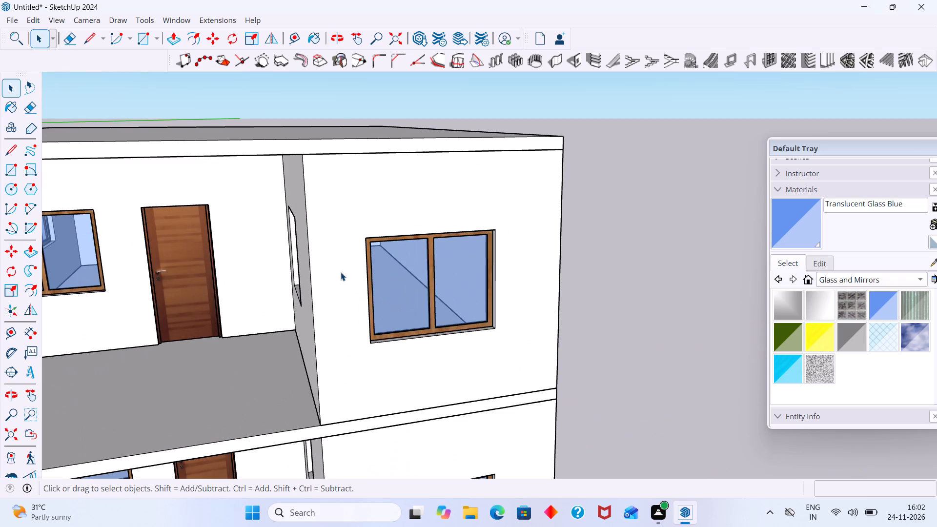
pyautogui.click(341, 272)
pyautogui.press('m')
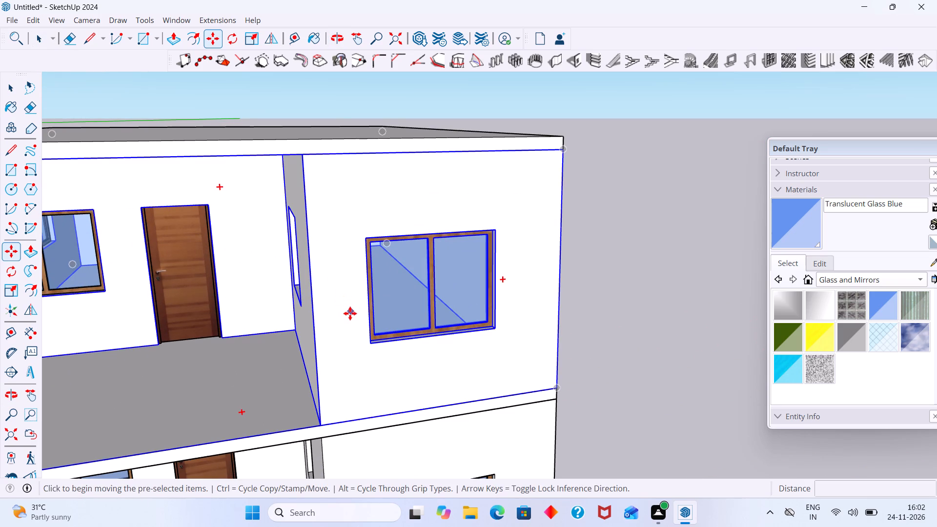
pyautogui.scroll(1, 337, 369)
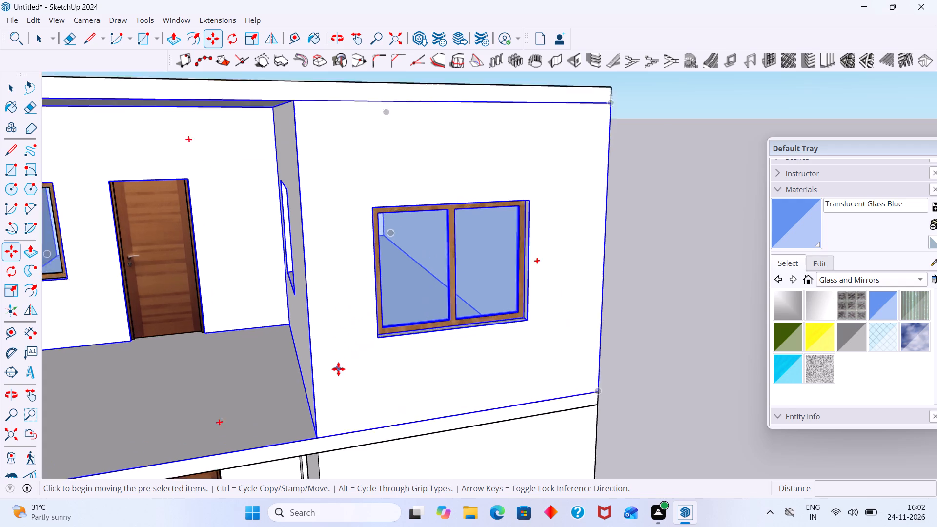
pyautogui.scroll(3, 338, 369)
pyautogui.scroll(-11, 331, 440)
pyautogui.moveTo(483, 407); pyautogui.dragTo(422, 407, button='middle')
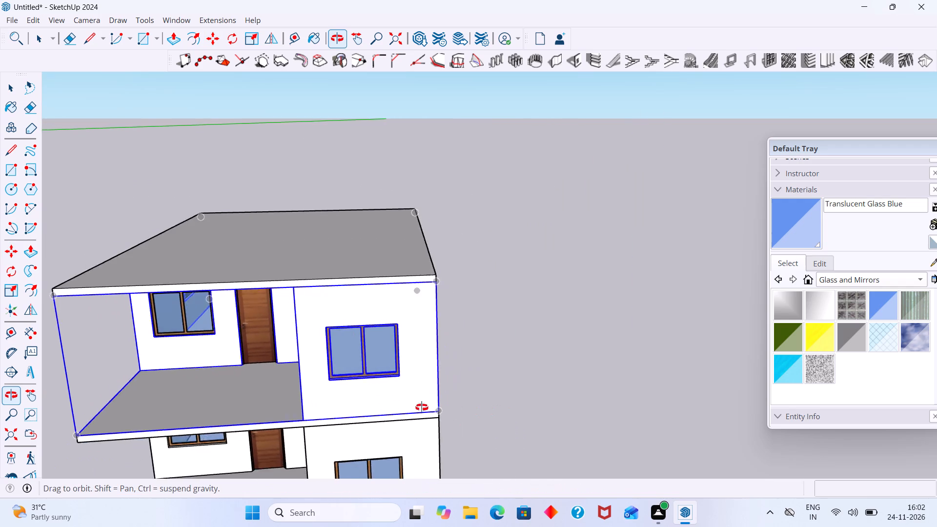
pyautogui.moveTo(422, 407); pyautogui.dragTo(380, 411, button='middle')
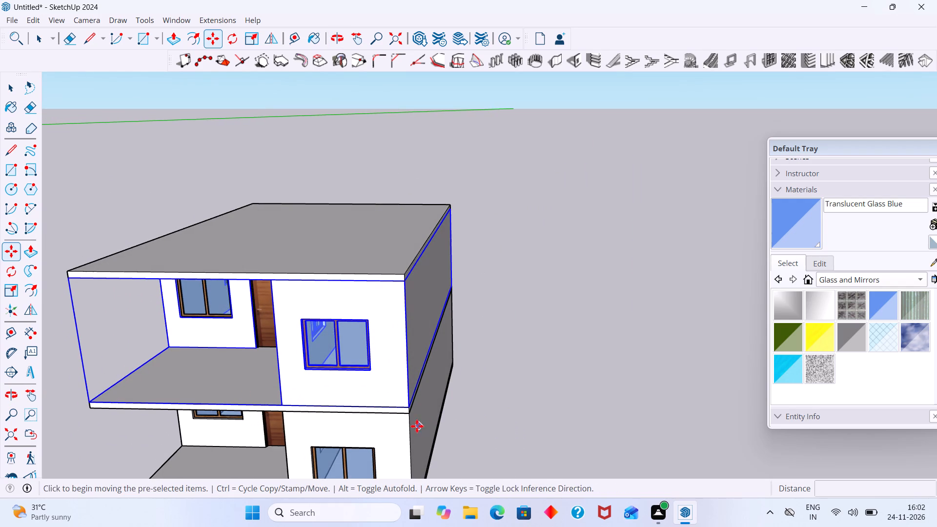
pyautogui.scroll(6, 393, 424)
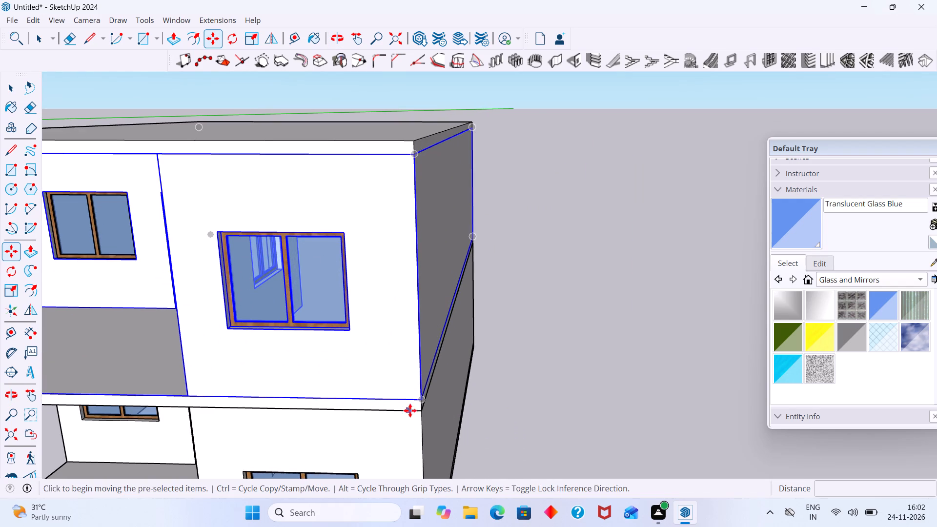
pyautogui.click(421, 399)
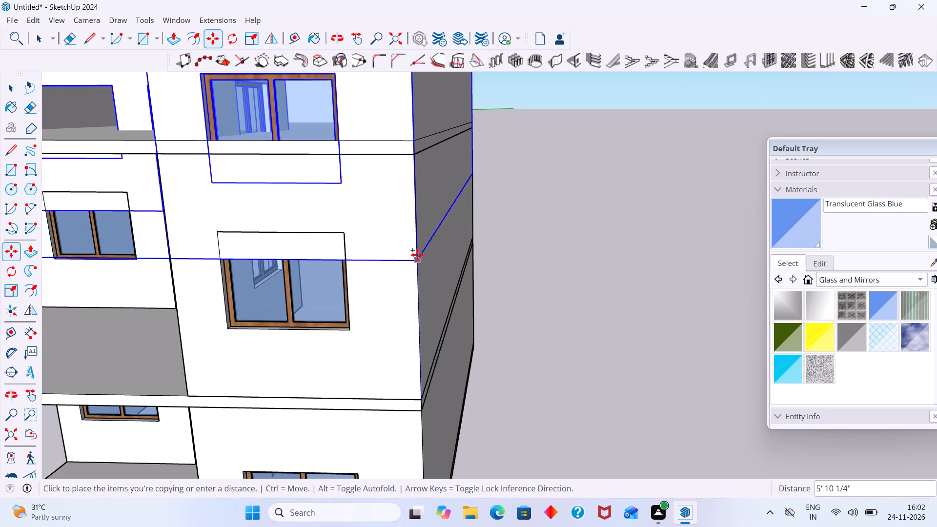
pyautogui.moveTo(396, 170); pyautogui.dragTo(386, 261, button='middle')
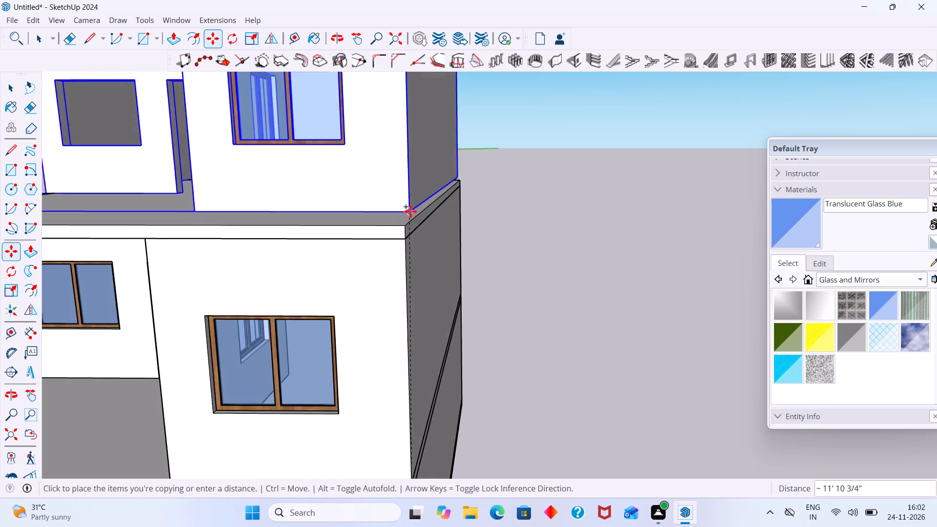
pyautogui.scroll(5, 411, 210)
pyautogui.click(400, 241)
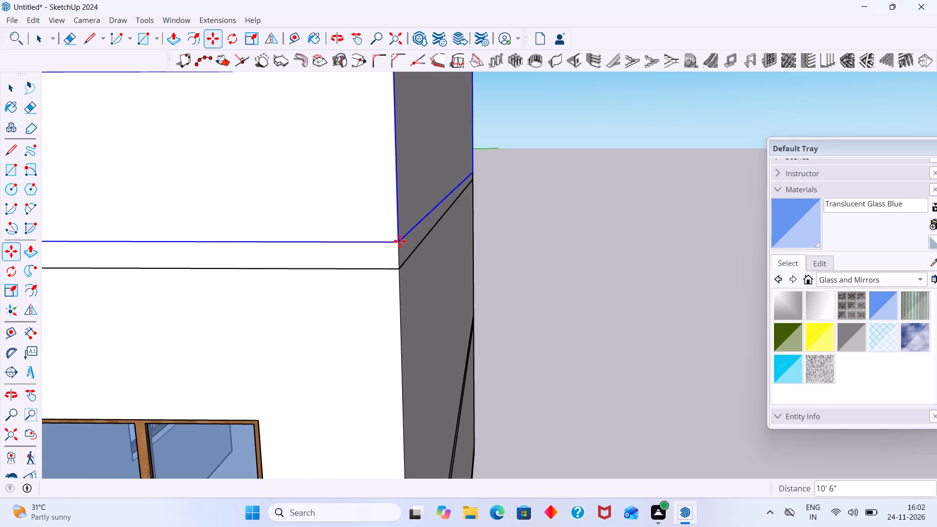
pyautogui.press('space')
pyautogui.scroll(-6, 591, 197)
pyautogui.click(588, 205)
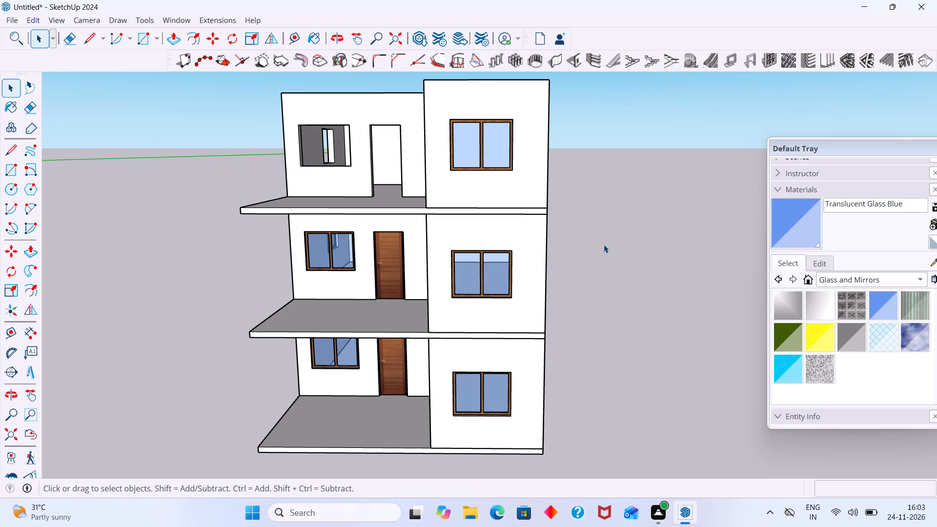
# Examine the third storey's open wall tops, window and door openings and inner corner from above.
pyautogui.scroll(-7, 536, 254)
pyautogui.moveTo(488, 287); pyautogui.dragTo(534, 398, button='middle')
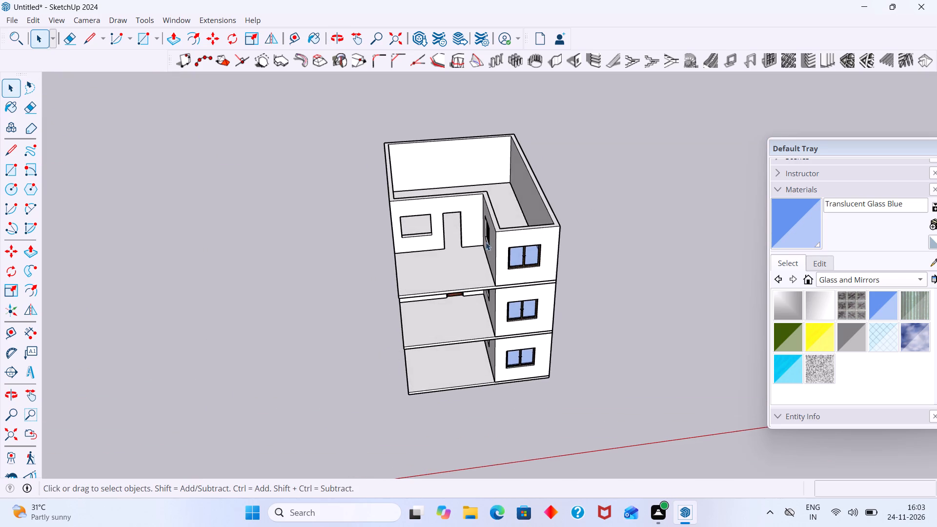
pyautogui.scroll(5, 472, 223)
pyautogui.moveTo(511, 195); pyautogui.dragTo(439, 193, button='middle')
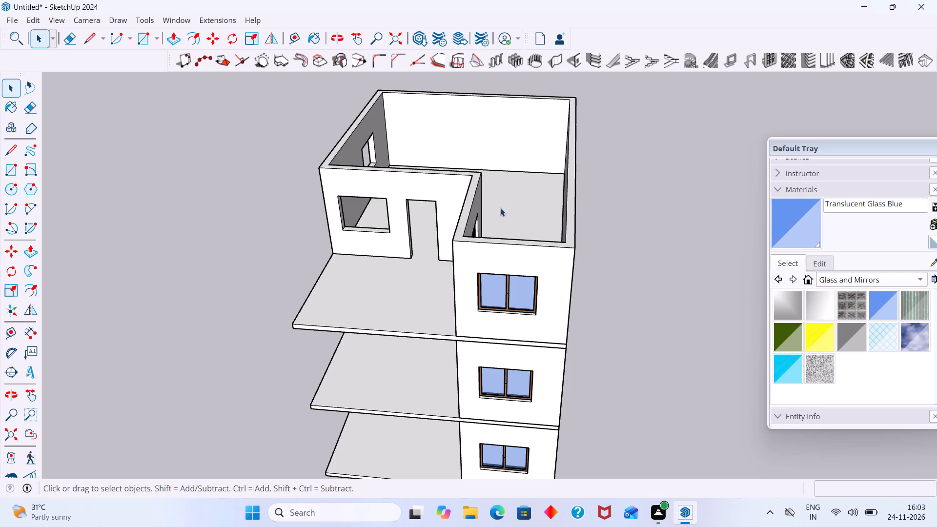
pyautogui.moveTo(442, 194); pyautogui.dragTo(289, 178, button='middle')
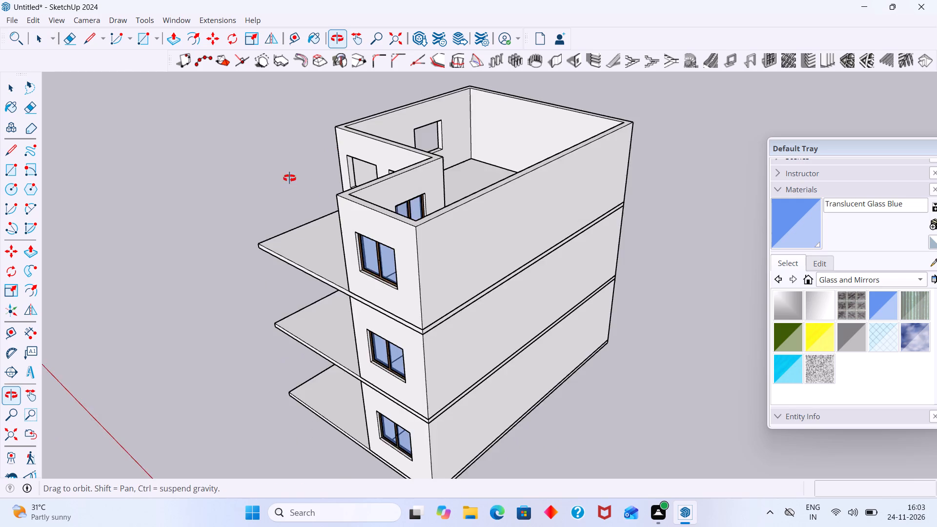
pyautogui.moveTo(289, 178); pyautogui.dragTo(290, 178, button='middle')
pyautogui.scroll(7, 392, 182)
pyautogui.scroll(-10, 441, 168)
pyautogui.moveTo(469, 173); pyautogui.dragTo(445, 214, button='middle')
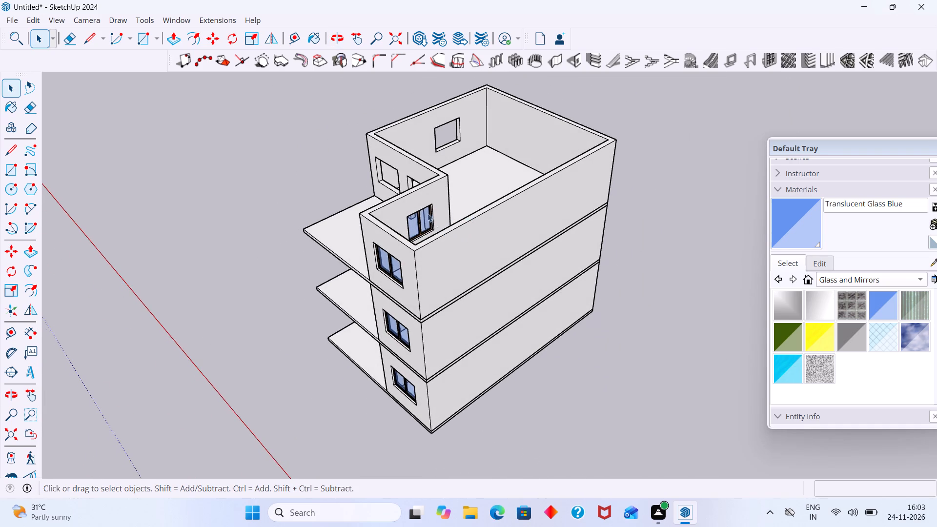
pyautogui.scroll(14, 427, 213)
pyautogui.scroll(-7, 440, 176)
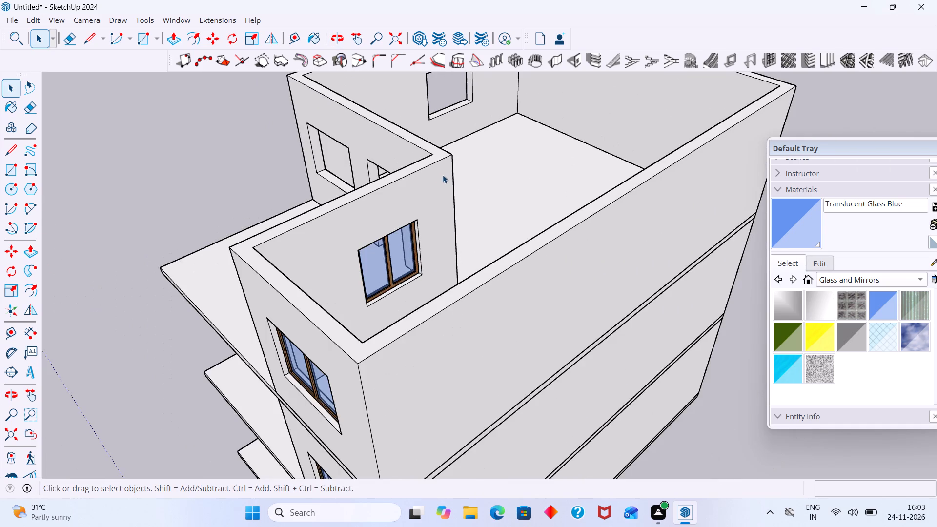
pyautogui.moveTo(405, 176); pyautogui.dragTo(333, 187, button='middle')
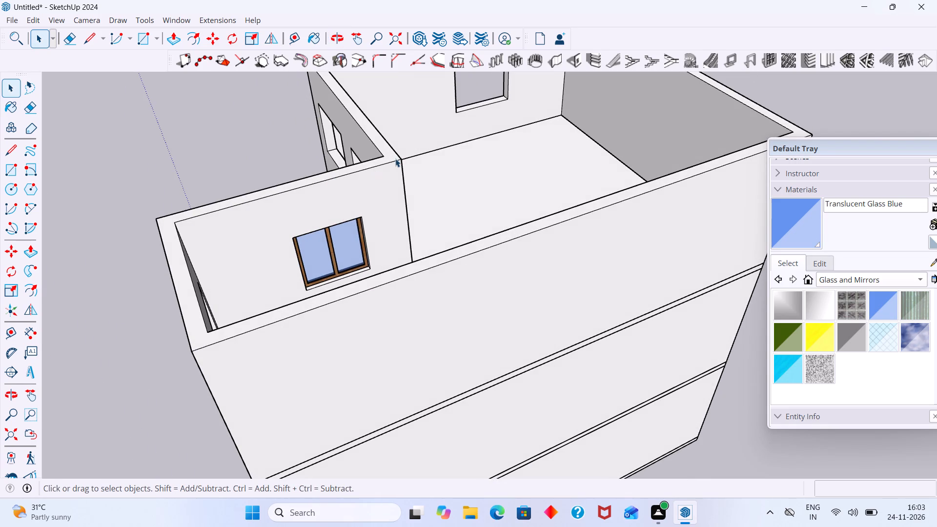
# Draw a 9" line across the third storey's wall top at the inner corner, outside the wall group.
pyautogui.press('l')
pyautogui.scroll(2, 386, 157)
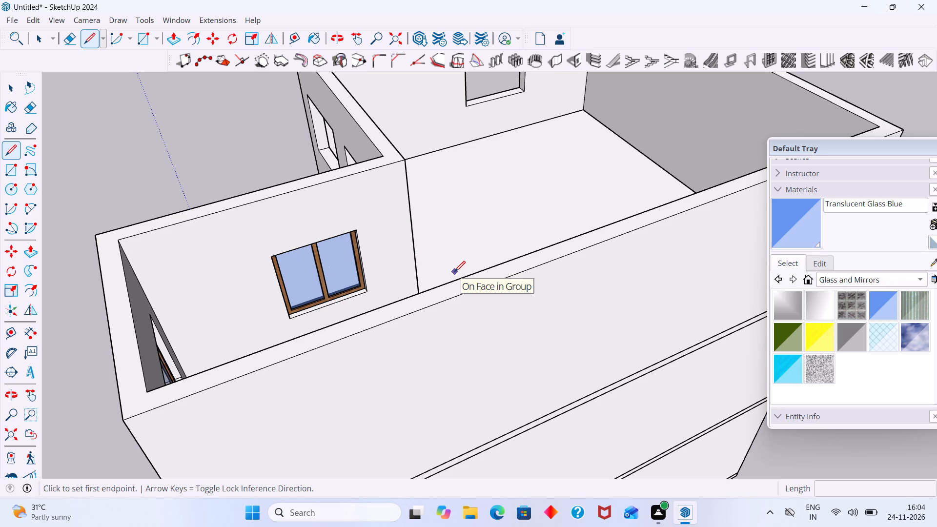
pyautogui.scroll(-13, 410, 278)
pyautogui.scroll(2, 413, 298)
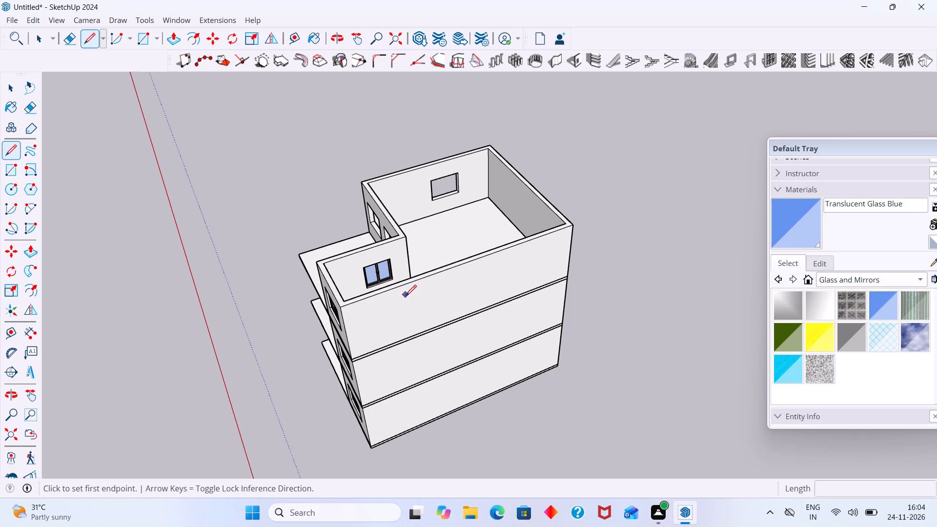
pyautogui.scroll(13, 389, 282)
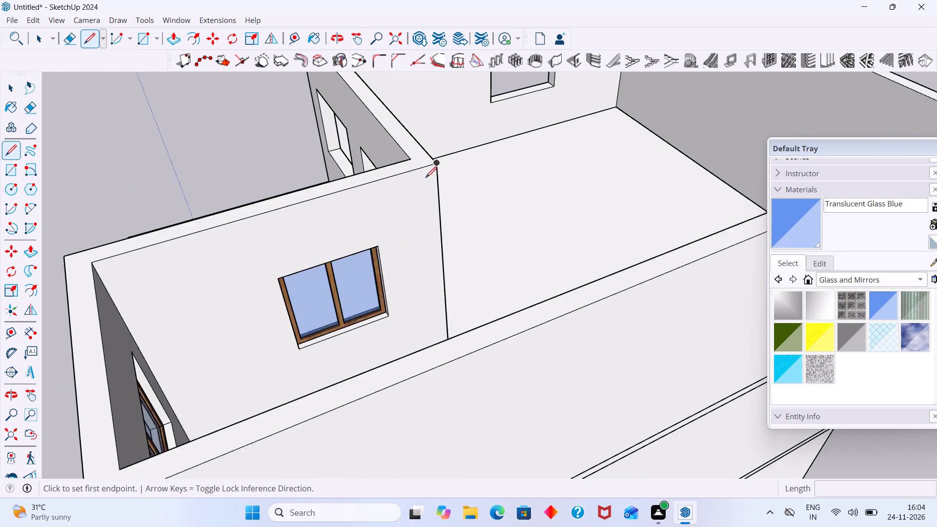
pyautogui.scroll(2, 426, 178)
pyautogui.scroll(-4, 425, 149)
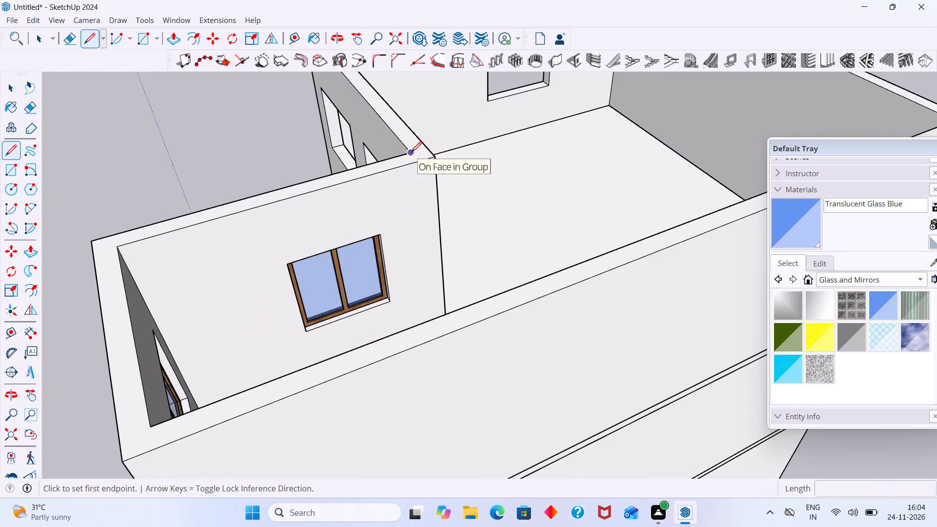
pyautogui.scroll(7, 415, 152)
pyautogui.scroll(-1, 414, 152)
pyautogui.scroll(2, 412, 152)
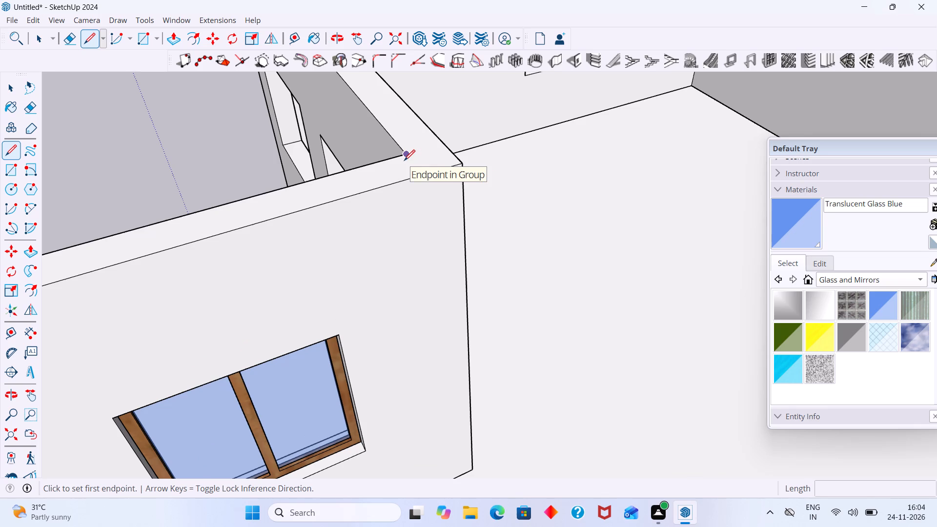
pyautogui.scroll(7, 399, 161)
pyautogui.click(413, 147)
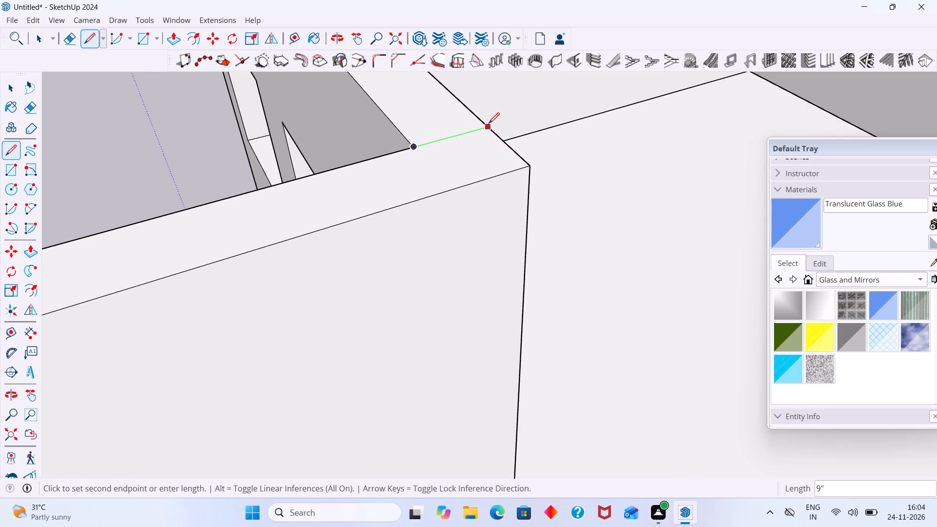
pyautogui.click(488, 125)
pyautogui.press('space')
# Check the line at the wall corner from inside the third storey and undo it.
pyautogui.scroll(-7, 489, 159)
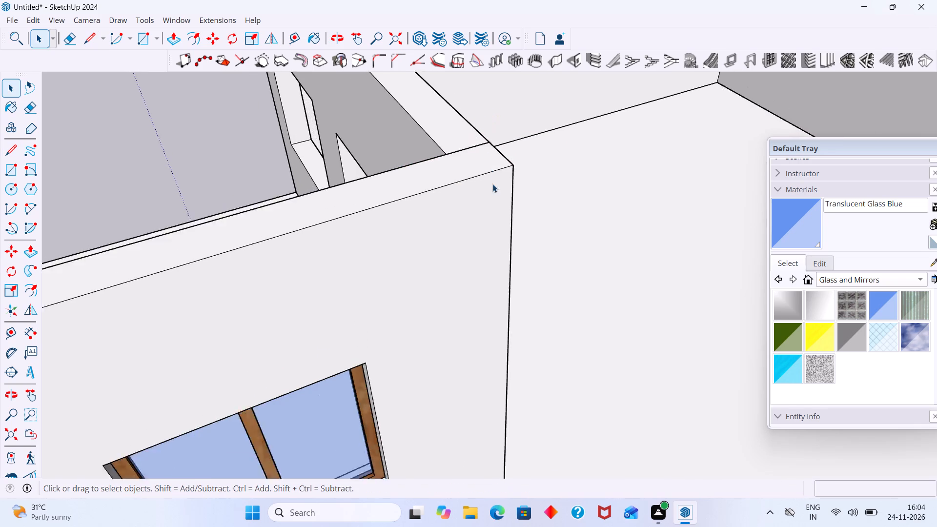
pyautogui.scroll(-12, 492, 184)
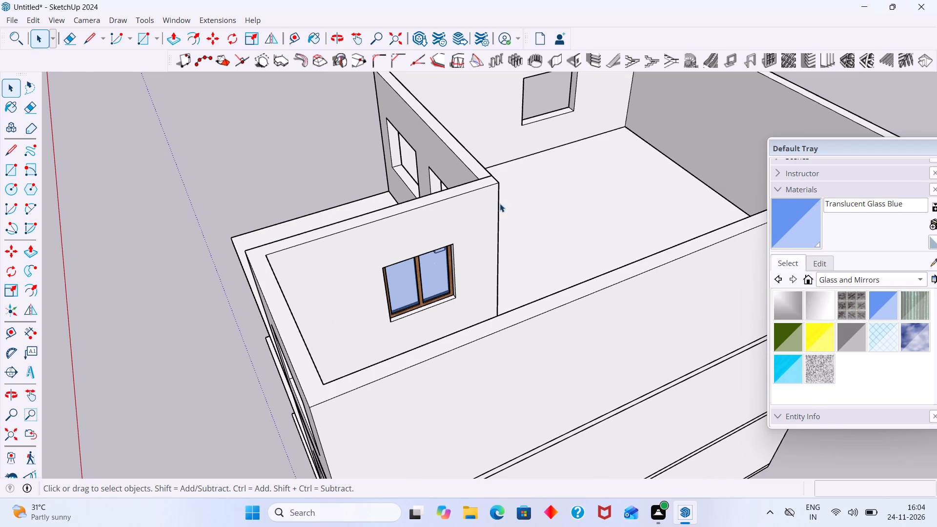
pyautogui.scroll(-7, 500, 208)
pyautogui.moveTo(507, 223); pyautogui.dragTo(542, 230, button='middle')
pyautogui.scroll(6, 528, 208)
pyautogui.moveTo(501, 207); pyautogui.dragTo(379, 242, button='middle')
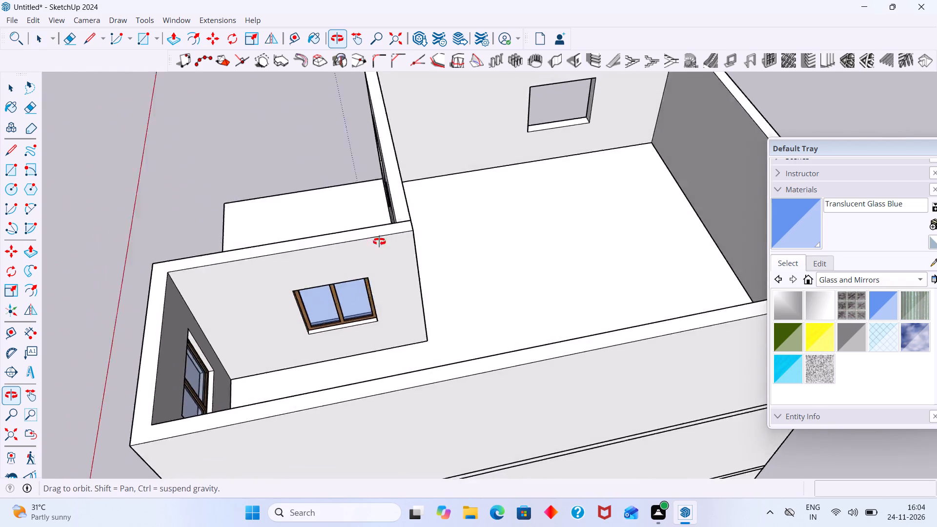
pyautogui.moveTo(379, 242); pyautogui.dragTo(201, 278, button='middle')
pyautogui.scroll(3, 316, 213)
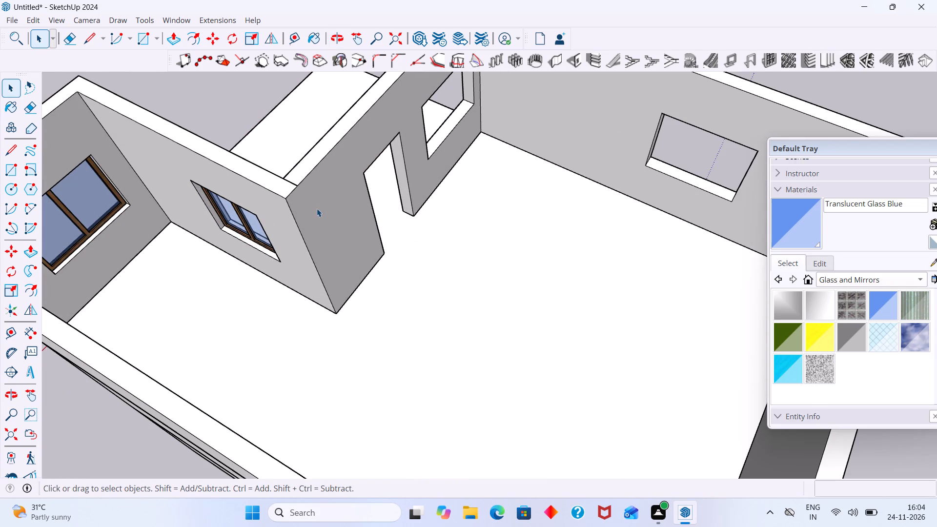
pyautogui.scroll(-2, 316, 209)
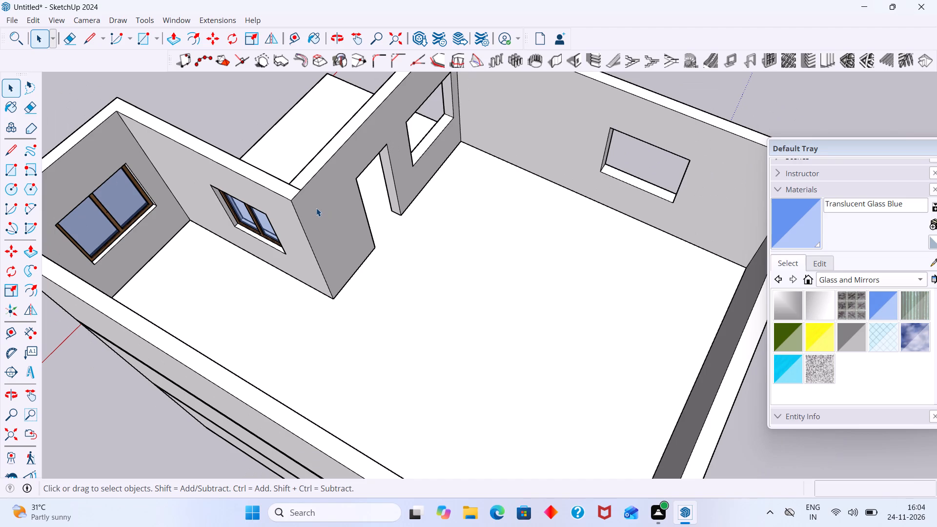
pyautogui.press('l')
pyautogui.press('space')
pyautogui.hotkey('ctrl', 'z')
# Draw a 9" line across the third storey's wall top at the inner corner, inside the wall group, along the green axis.
pyautogui.scroll(7, 297, 191)
pyautogui.tripleClick(292, 186)
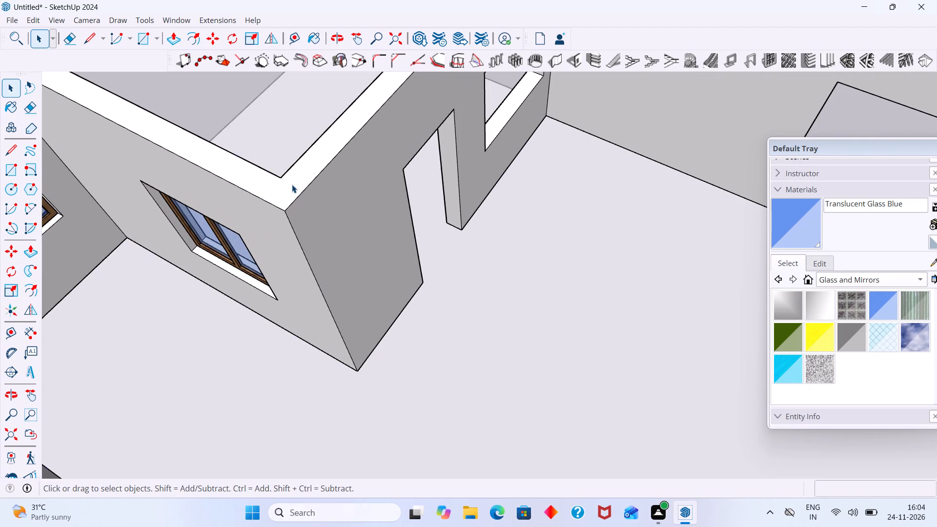
pyautogui.click(295, 184)
pyautogui.press('l')
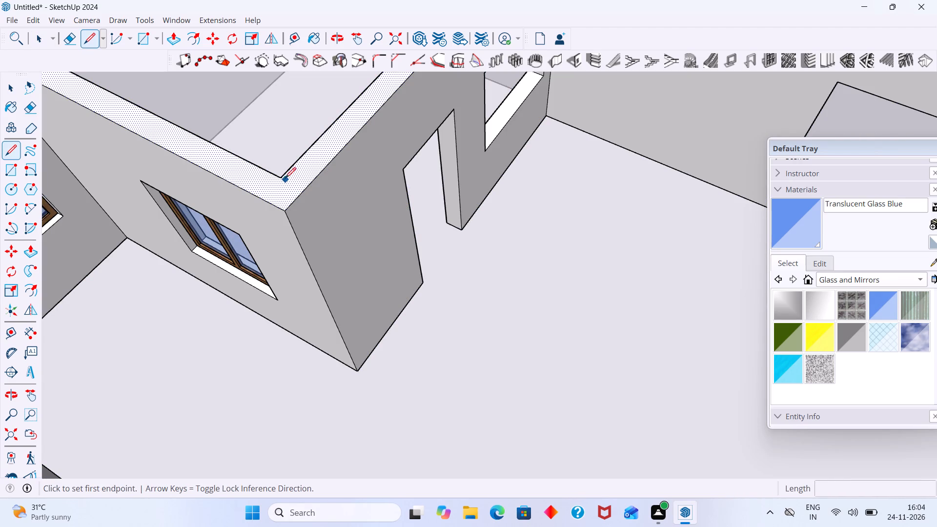
pyautogui.click(284, 176)
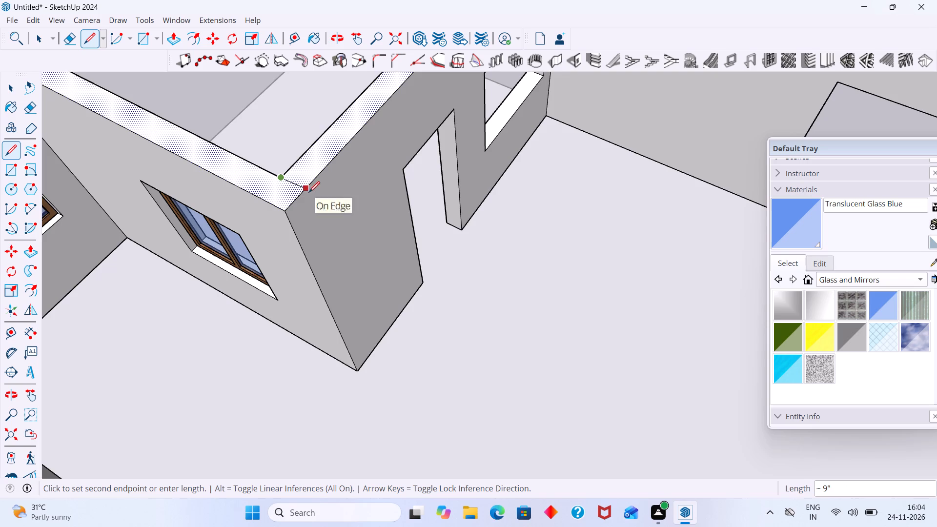
pyautogui.scroll(6, 309, 192)
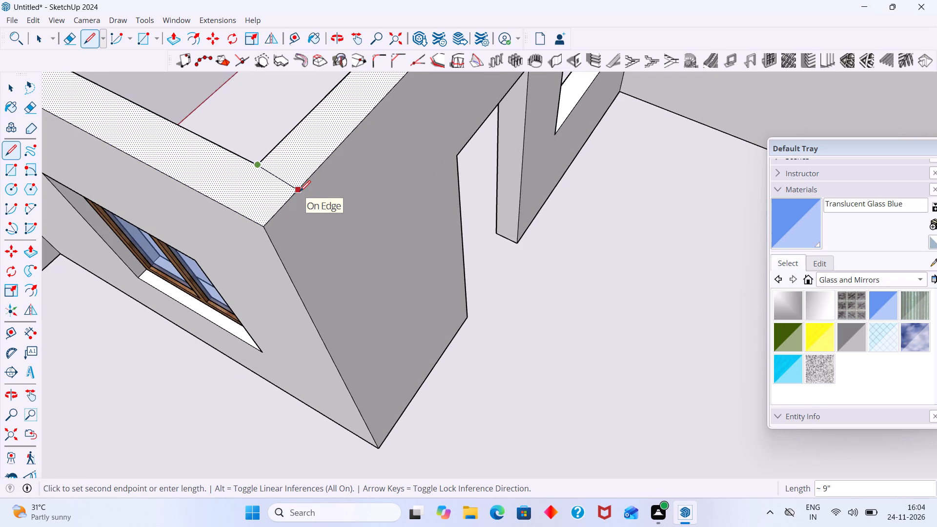
pyautogui.press('Right')
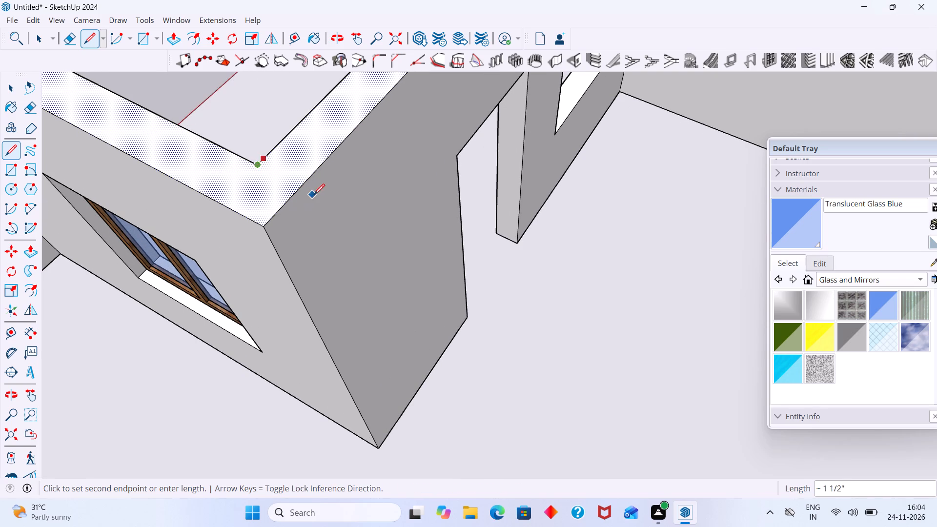
pyautogui.press('Left')
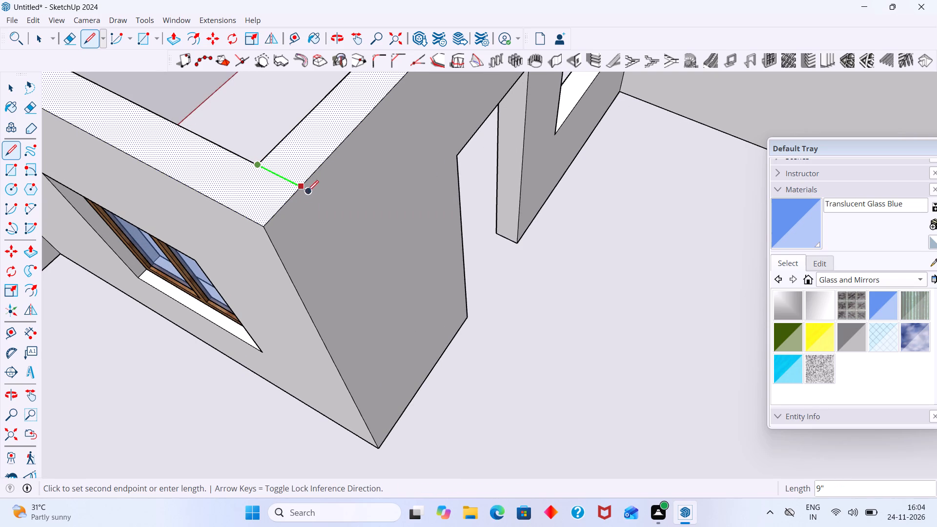
pyautogui.click(304, 187)
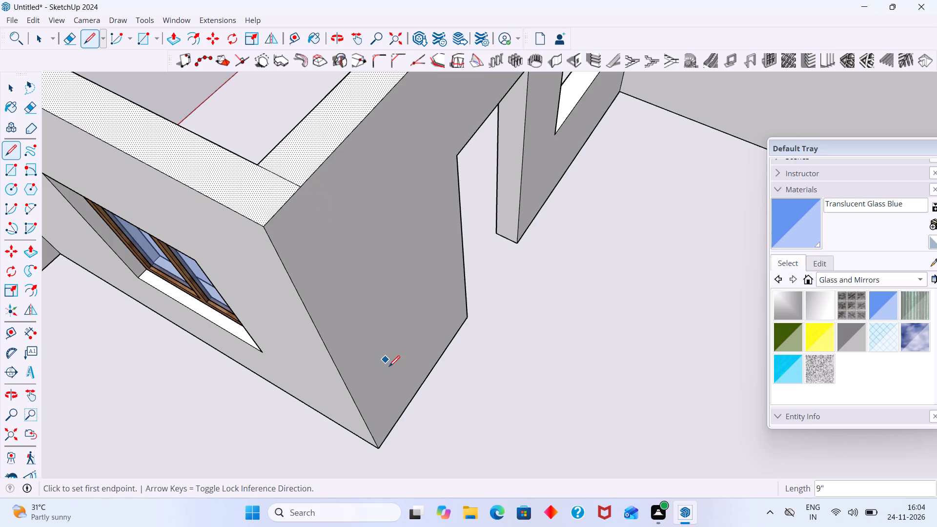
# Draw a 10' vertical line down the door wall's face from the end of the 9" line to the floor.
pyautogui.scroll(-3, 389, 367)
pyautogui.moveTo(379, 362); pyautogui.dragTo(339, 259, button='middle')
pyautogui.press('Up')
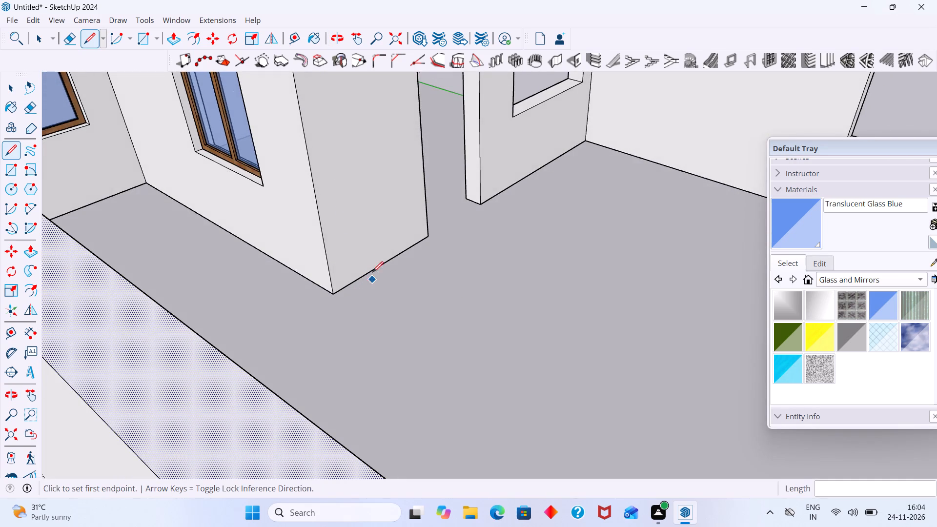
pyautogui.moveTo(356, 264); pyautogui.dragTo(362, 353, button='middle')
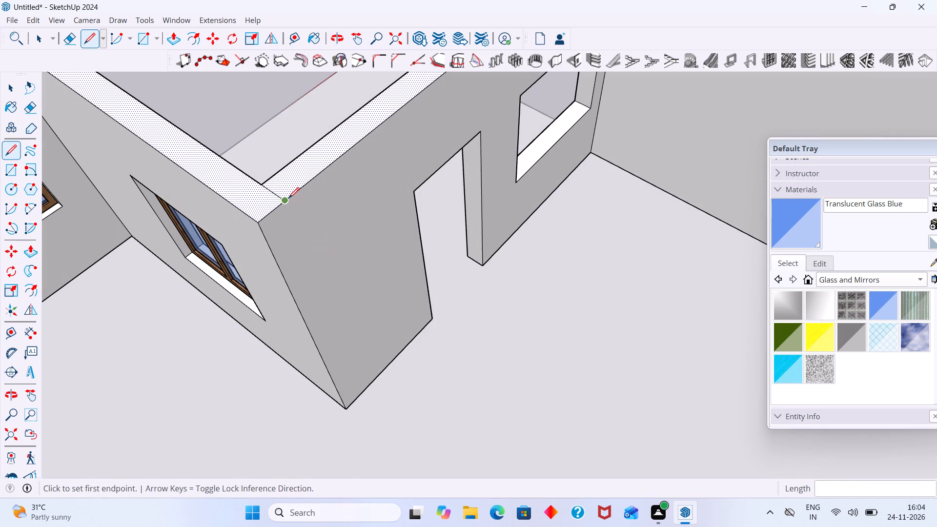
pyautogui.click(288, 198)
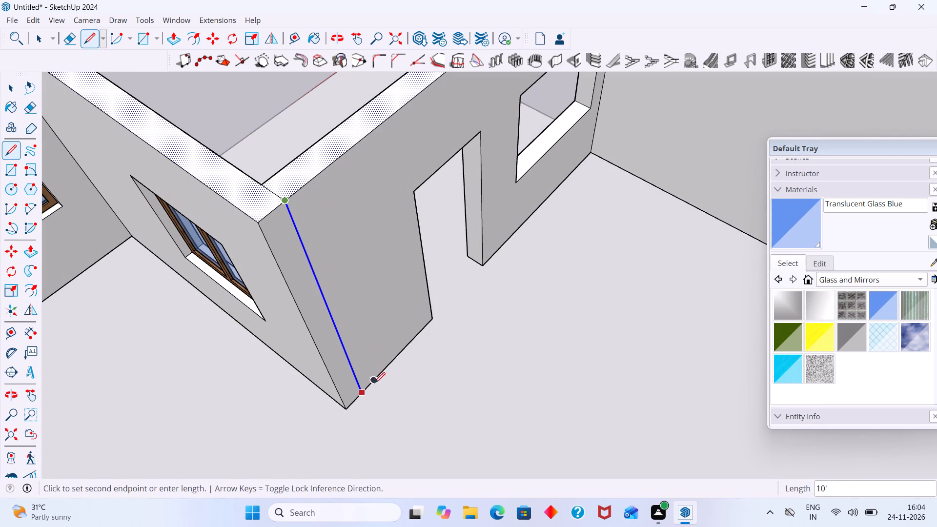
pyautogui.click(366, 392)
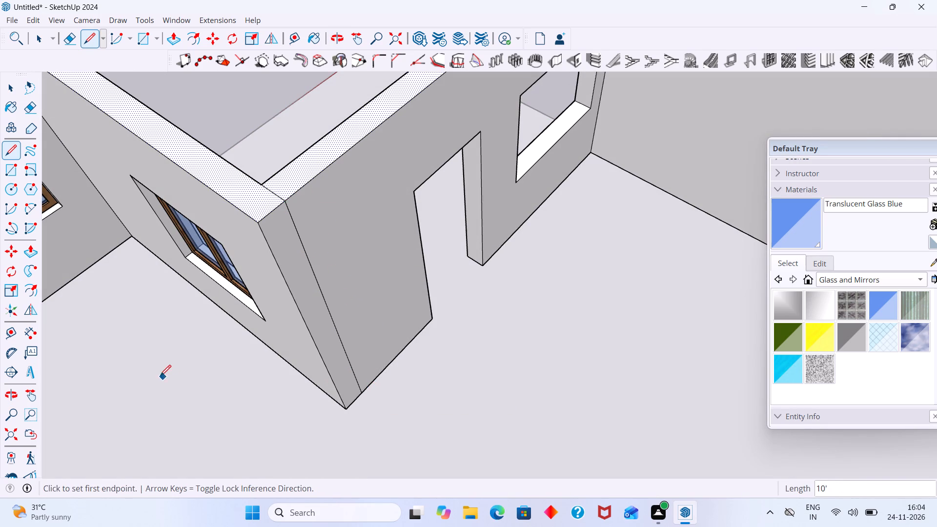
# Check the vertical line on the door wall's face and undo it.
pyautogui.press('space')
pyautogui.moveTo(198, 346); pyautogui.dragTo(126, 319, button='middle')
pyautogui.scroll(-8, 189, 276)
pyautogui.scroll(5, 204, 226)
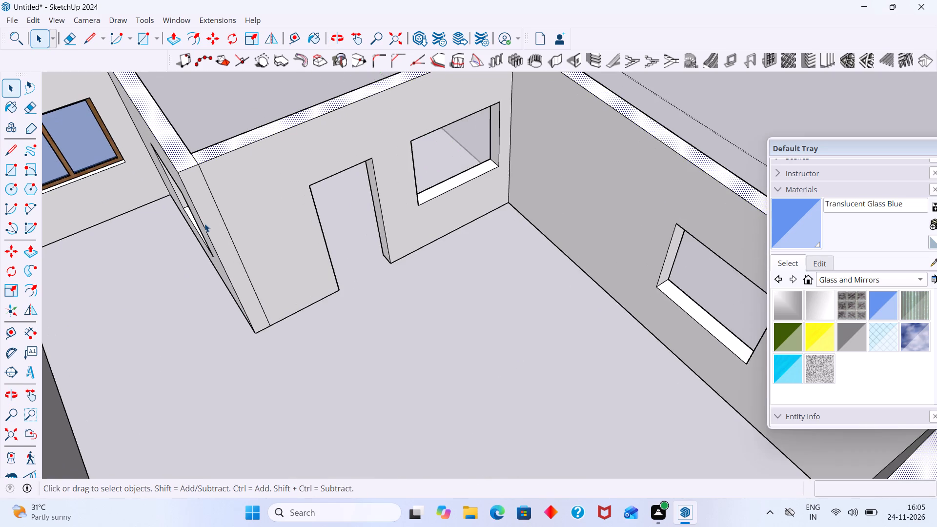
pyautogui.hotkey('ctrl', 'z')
# Redraw the 10' vertical line from the wall-top line's end to the floor, splitting a narrow strip off the door wall's face.
pyautogui.doubleClick(217, 194)
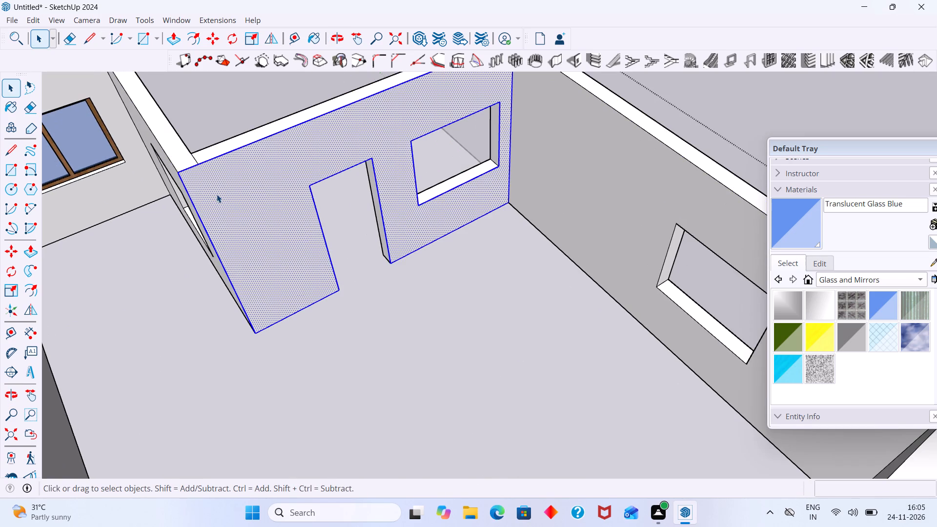
pyautogui.press('l')
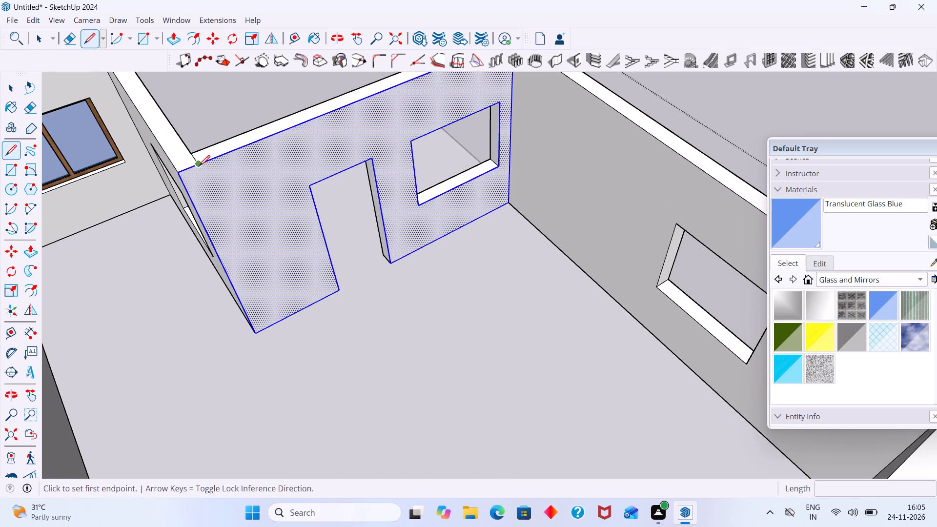
pyautogui.click(199, 167)
pyautogui.click(273, 324)
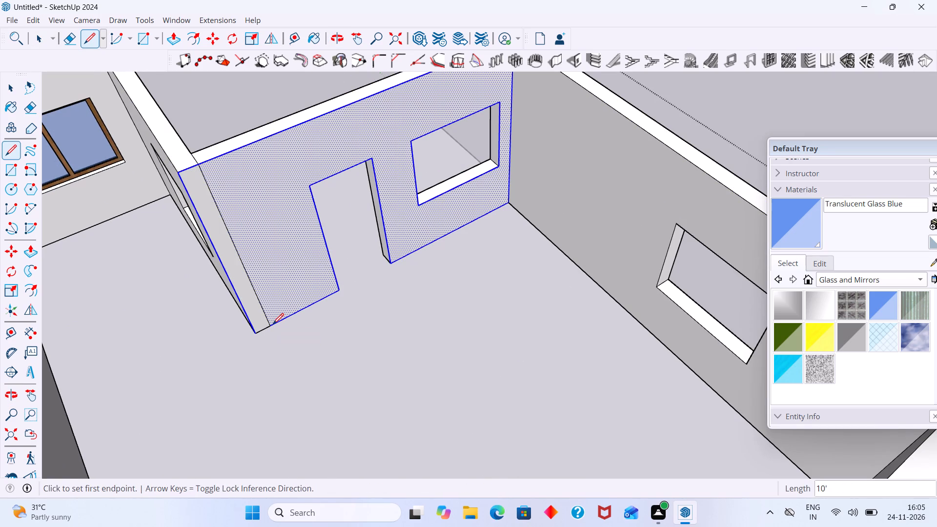
pyautogui.press('space')
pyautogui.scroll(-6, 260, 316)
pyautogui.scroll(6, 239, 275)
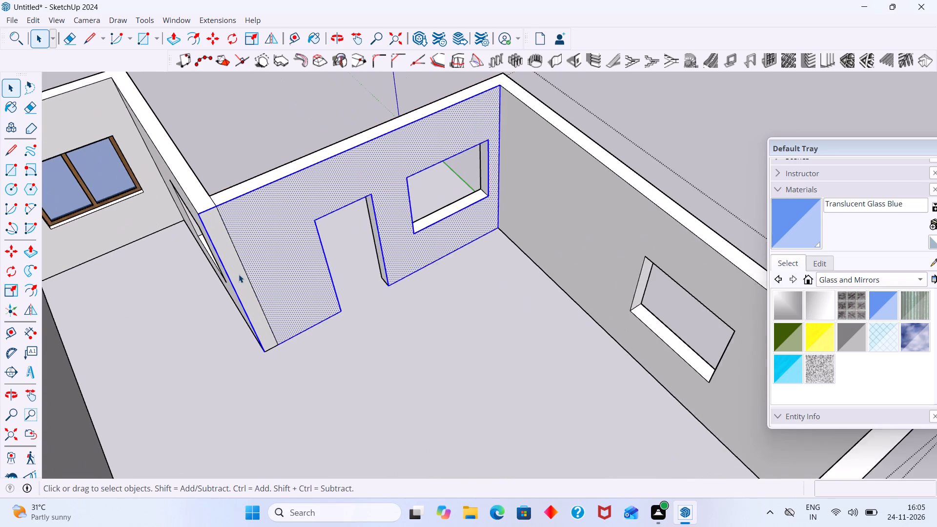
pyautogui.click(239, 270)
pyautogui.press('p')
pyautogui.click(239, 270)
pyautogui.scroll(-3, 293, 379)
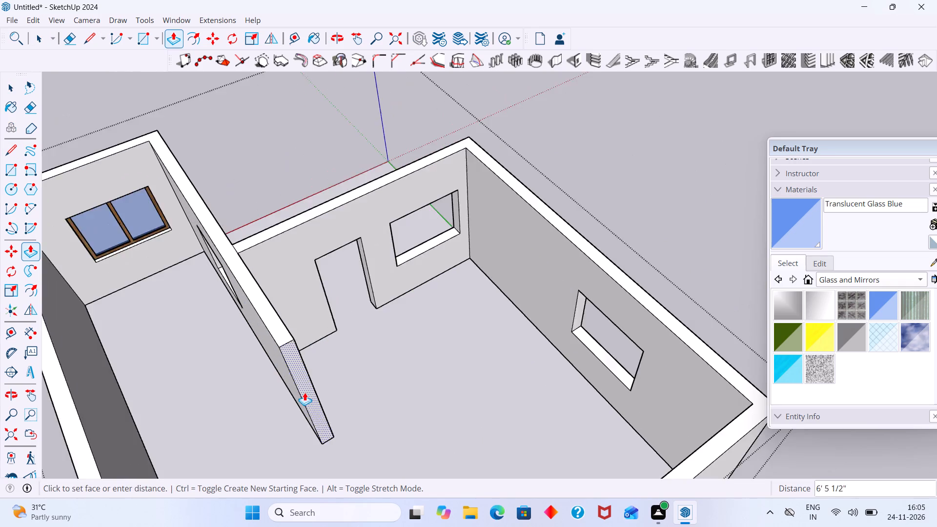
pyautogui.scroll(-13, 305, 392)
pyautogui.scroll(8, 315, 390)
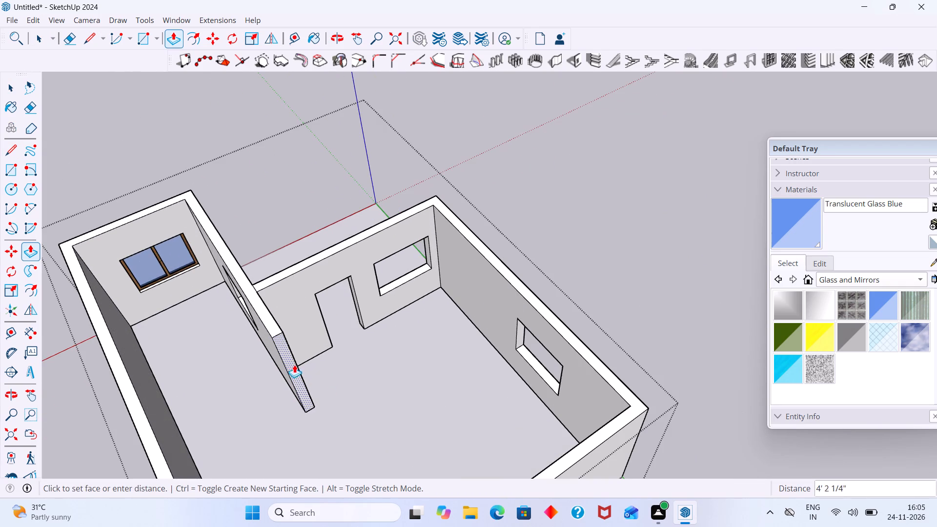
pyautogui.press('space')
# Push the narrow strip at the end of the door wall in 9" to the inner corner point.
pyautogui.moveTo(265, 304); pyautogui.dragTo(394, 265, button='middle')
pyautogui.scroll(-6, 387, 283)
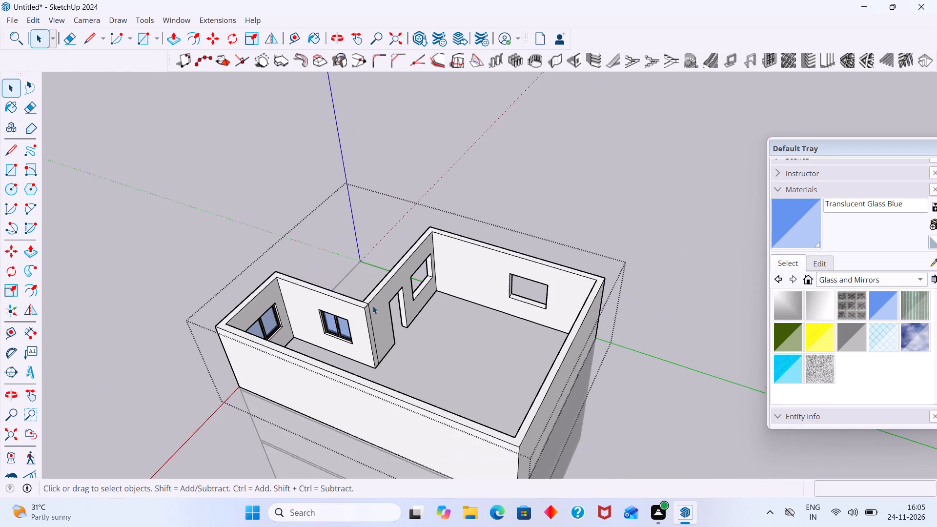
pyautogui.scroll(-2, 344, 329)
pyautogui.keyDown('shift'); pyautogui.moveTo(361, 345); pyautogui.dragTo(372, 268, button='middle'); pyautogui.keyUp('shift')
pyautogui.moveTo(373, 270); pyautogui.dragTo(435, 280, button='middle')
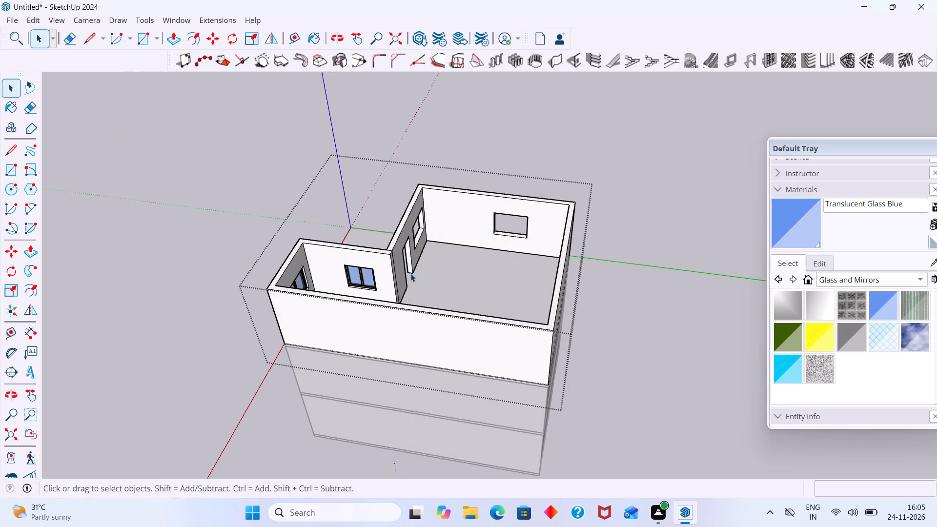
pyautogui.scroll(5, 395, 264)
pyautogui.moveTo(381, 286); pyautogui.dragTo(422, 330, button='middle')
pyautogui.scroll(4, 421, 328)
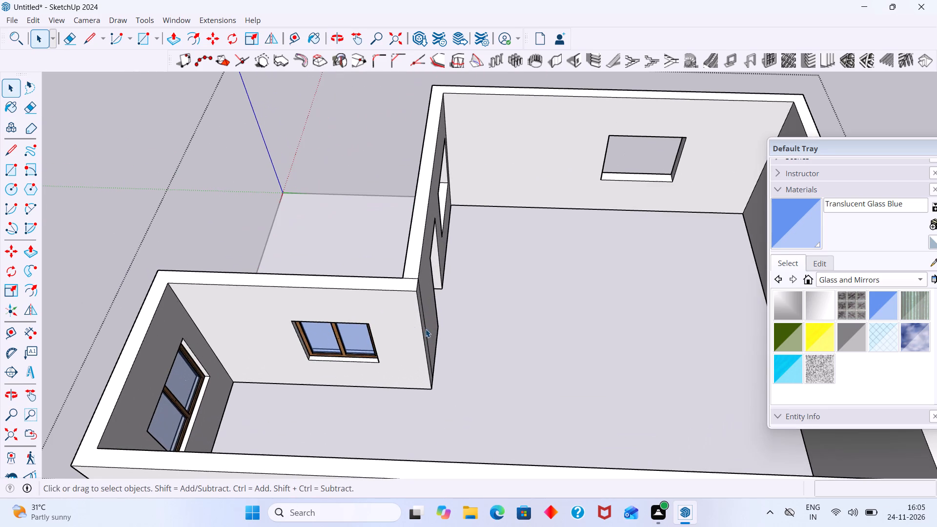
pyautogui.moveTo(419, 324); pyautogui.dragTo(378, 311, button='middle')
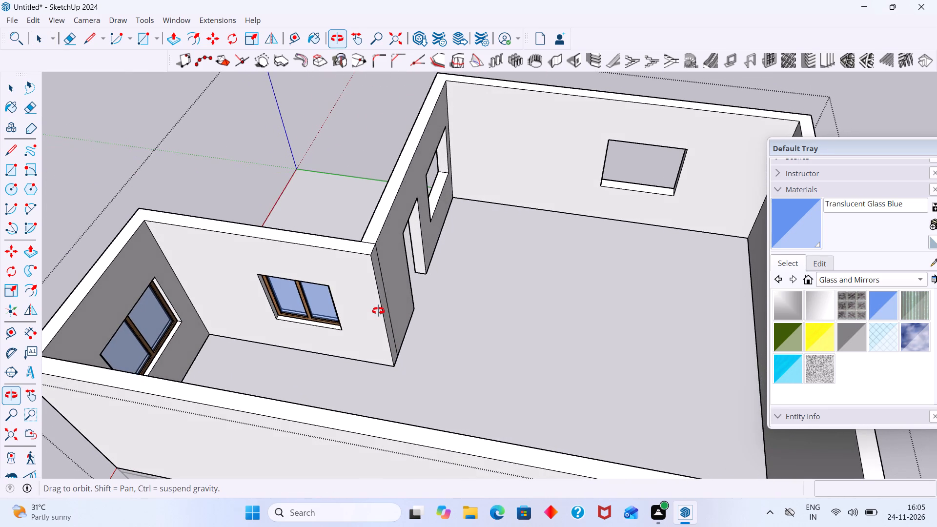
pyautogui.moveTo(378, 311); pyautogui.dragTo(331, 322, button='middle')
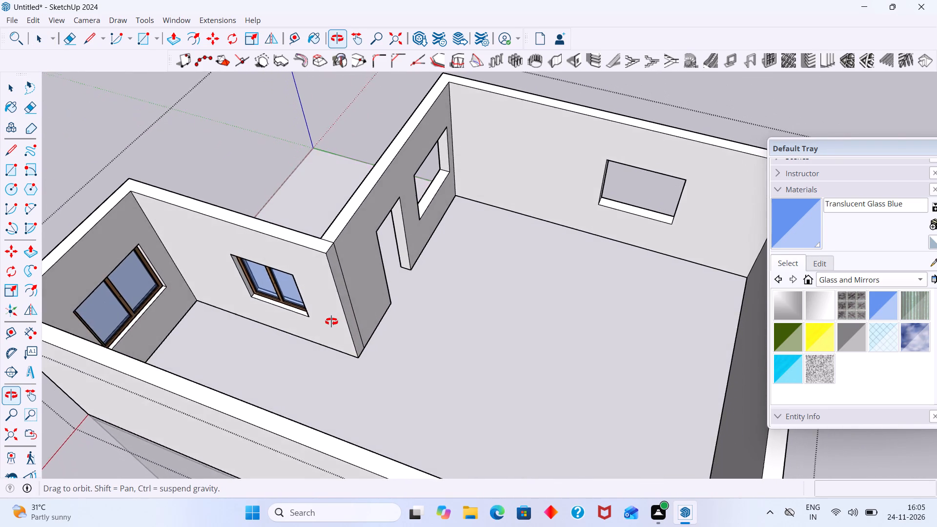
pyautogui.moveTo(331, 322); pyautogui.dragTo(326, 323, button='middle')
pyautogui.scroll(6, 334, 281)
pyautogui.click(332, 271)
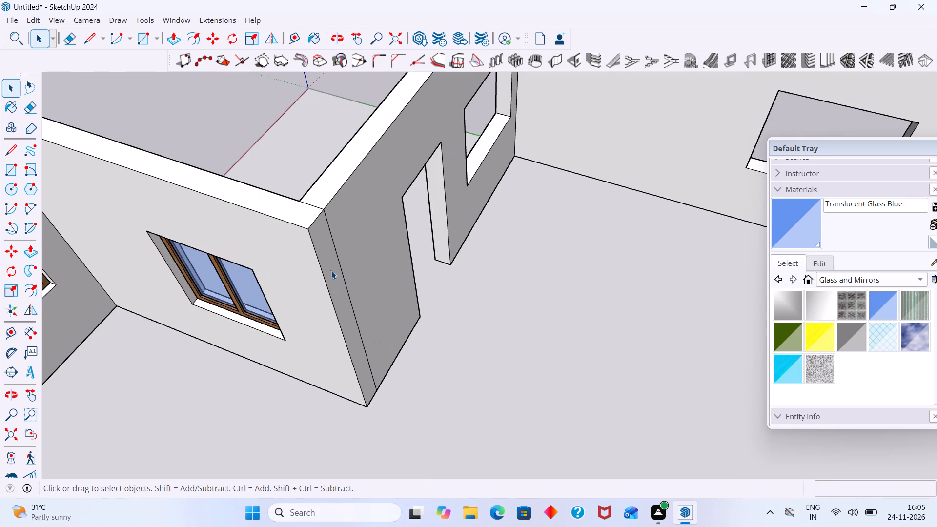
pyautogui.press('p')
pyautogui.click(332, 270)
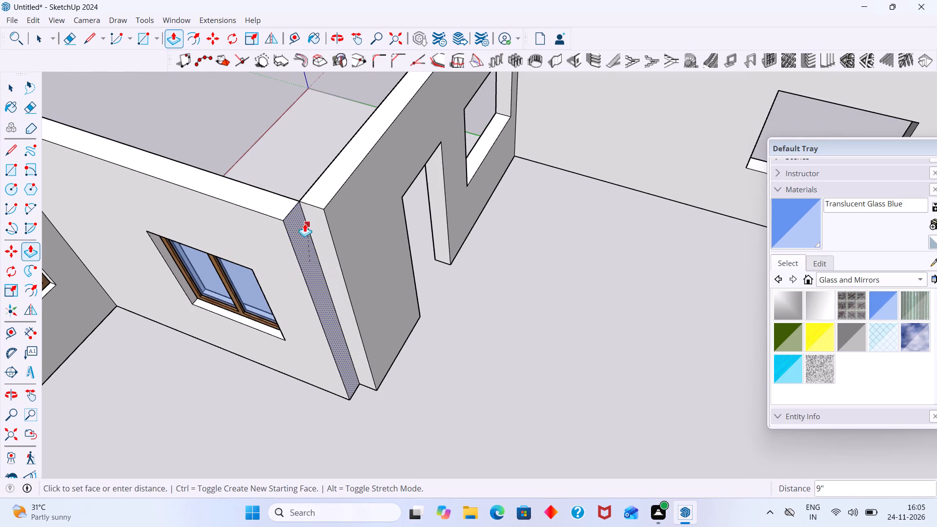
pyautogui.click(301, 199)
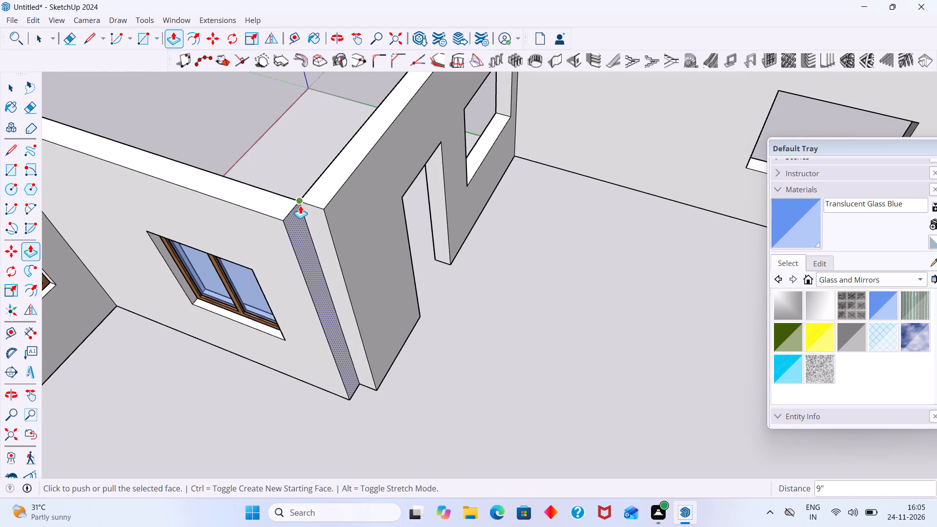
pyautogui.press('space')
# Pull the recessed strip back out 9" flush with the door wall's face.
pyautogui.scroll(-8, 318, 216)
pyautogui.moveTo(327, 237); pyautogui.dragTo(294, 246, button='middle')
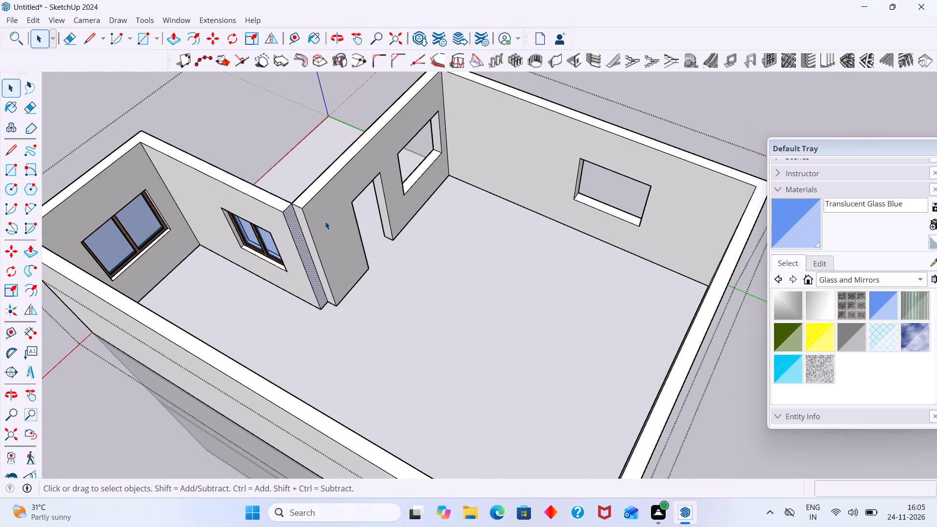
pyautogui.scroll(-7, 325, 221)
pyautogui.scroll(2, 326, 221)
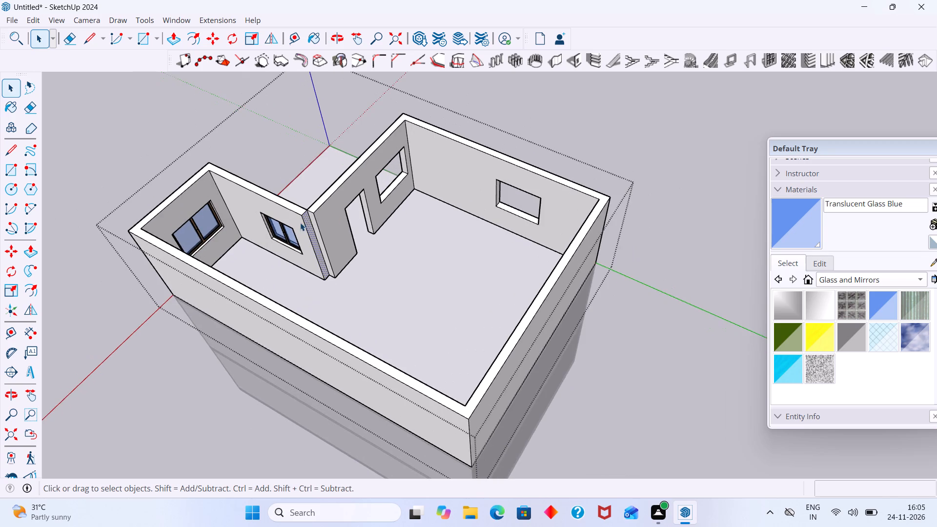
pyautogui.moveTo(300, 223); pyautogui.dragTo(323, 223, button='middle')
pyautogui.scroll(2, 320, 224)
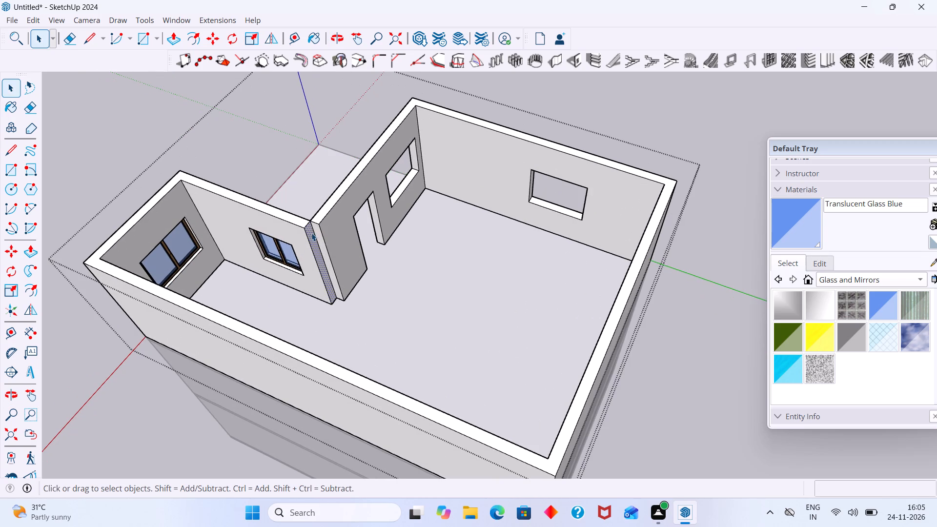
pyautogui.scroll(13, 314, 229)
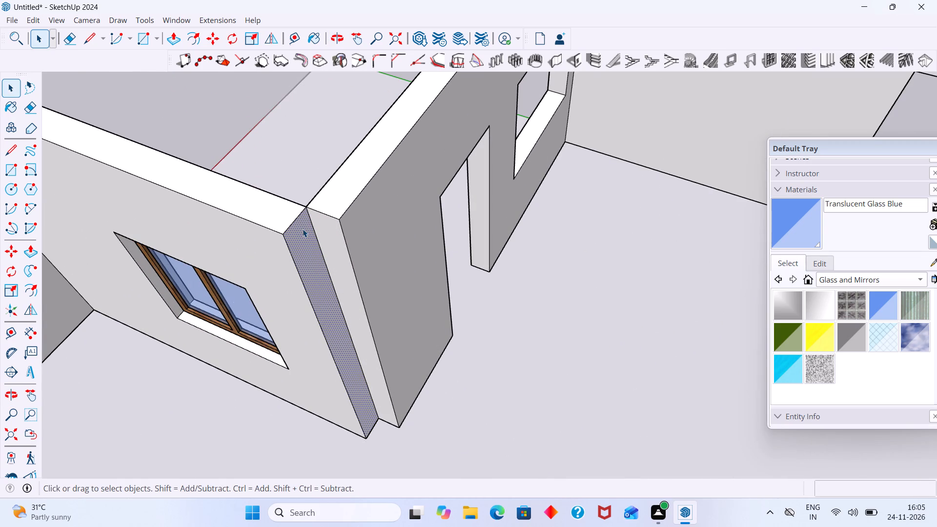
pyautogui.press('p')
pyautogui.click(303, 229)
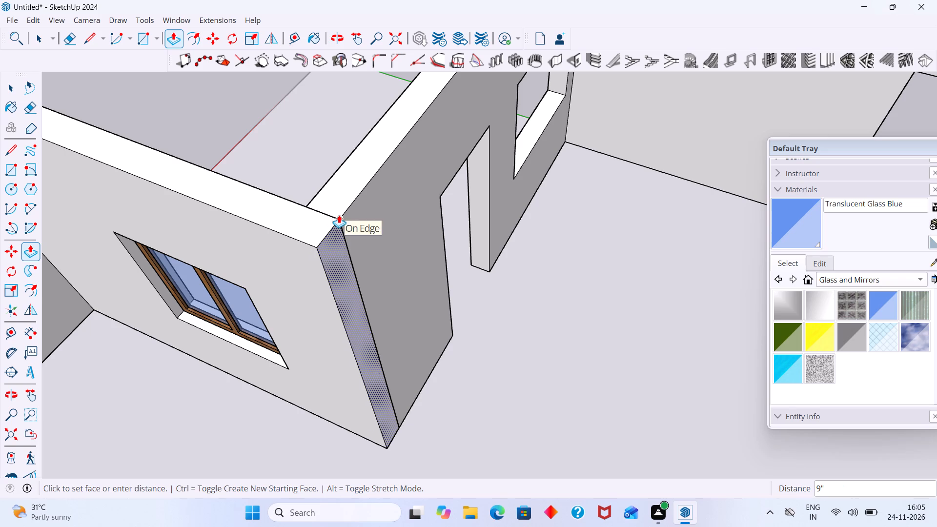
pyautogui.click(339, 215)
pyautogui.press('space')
# Delete the third storey's inner wall face containing the door and window openings, together with its bounding edges.
pyautogui.click(349, 194)
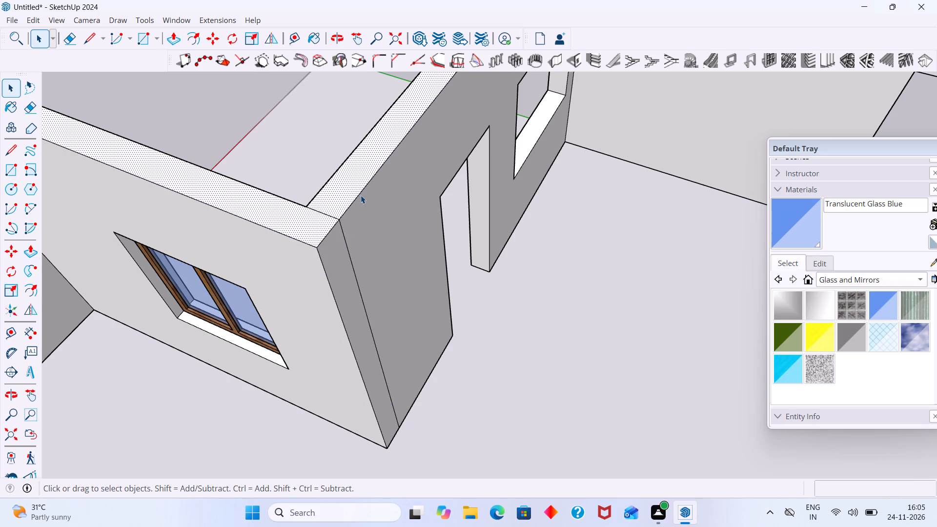
pyautogui.scroll(-4, 361, 195)
pyautogui.doubleClick(361, 202)
pyautogui.doubleClick(362, 196)
pyautogui.moveTo(361, 195); pyautogui.dragTo(311, 197, button='middle')
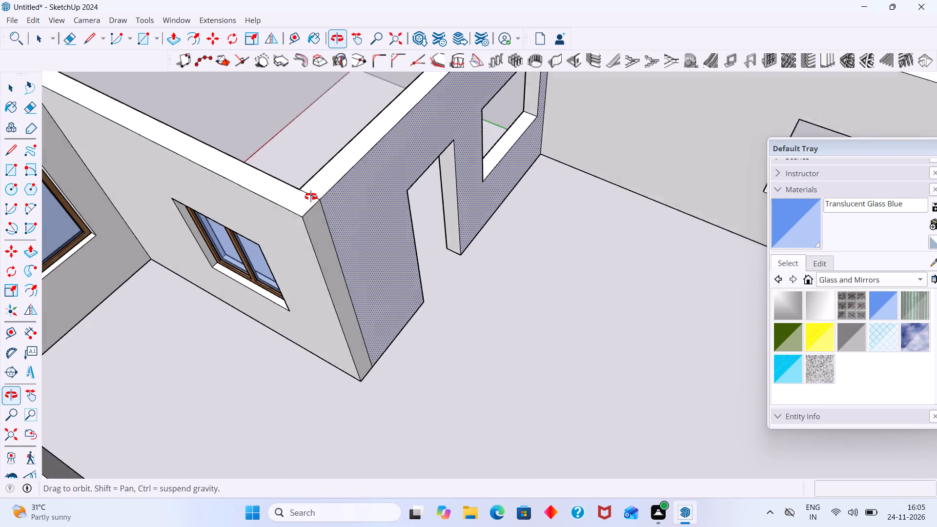
pyautogui.moveTo(311, 197); pyautogui.dragTo(309, 198, button='middle')
pyautogui.scroll(-3, 325, 196)
pyautogui.click(342, 185)
pyautogui.doubleClick(345, 185)
pyautogui.scroll(-2, 355, 187)
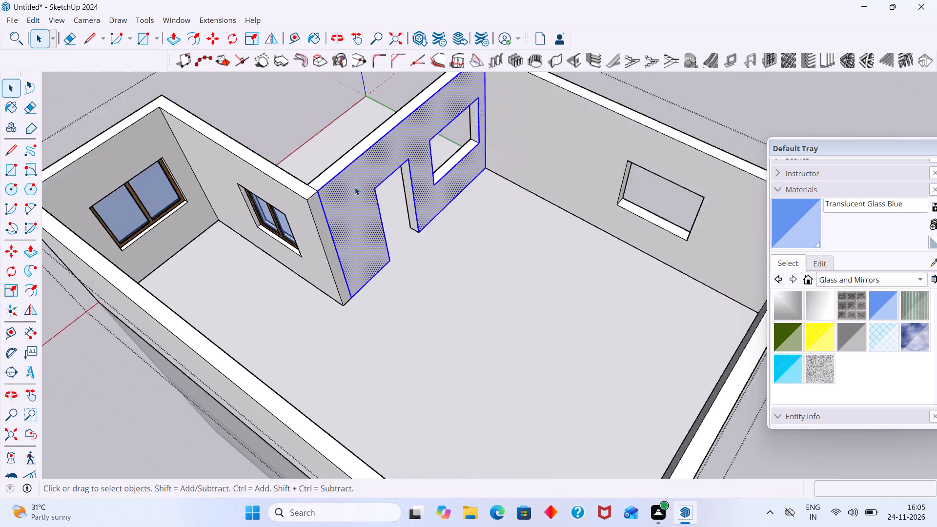
pyautogui.scroll(-5, 355, 187)
pyautogui.press('Delete')
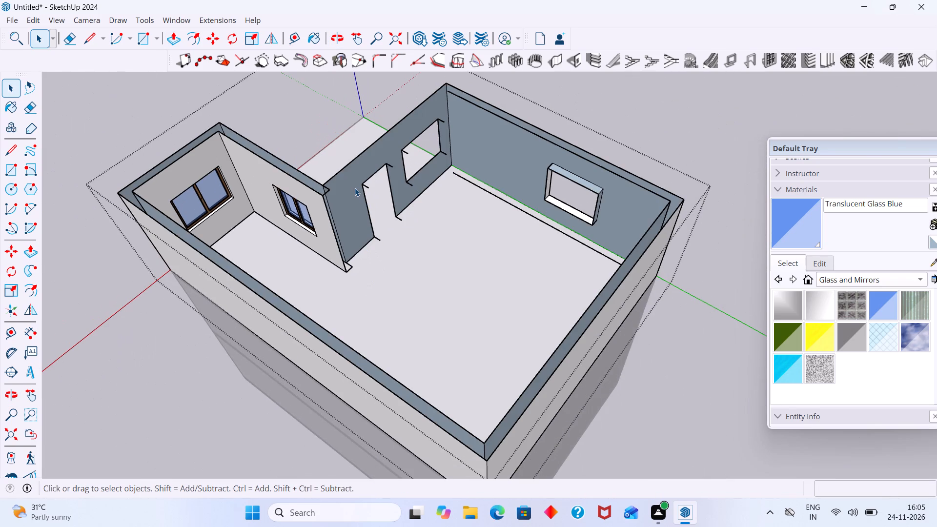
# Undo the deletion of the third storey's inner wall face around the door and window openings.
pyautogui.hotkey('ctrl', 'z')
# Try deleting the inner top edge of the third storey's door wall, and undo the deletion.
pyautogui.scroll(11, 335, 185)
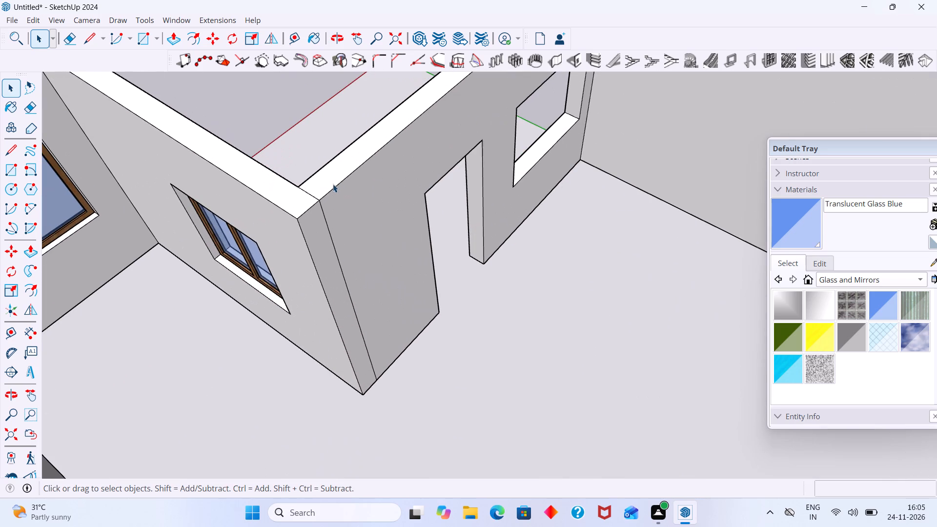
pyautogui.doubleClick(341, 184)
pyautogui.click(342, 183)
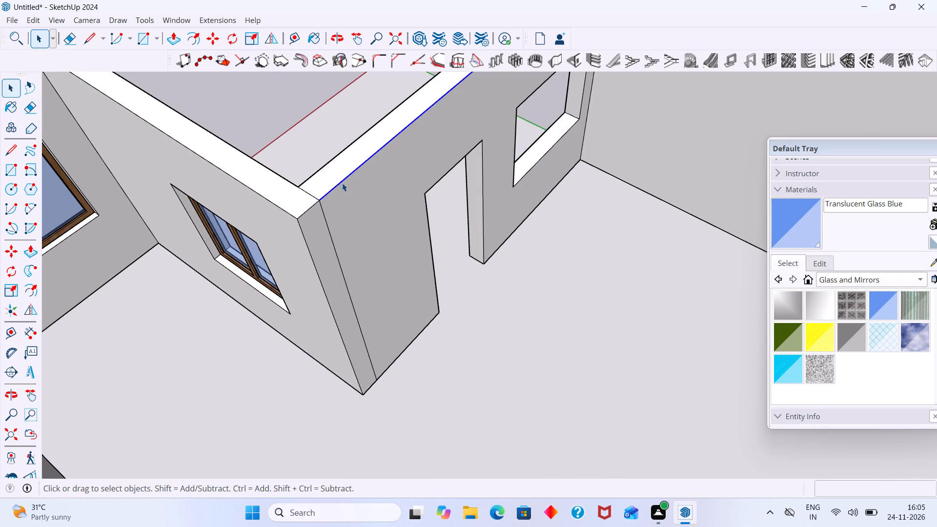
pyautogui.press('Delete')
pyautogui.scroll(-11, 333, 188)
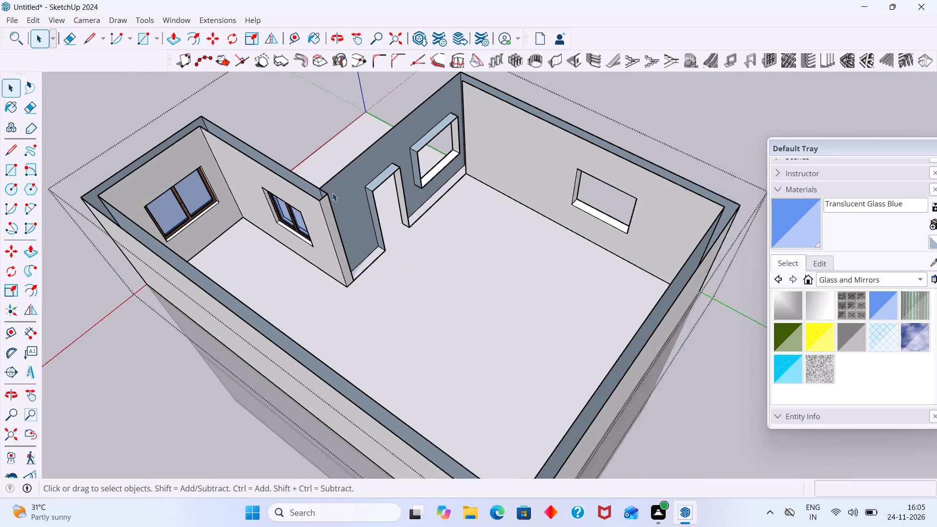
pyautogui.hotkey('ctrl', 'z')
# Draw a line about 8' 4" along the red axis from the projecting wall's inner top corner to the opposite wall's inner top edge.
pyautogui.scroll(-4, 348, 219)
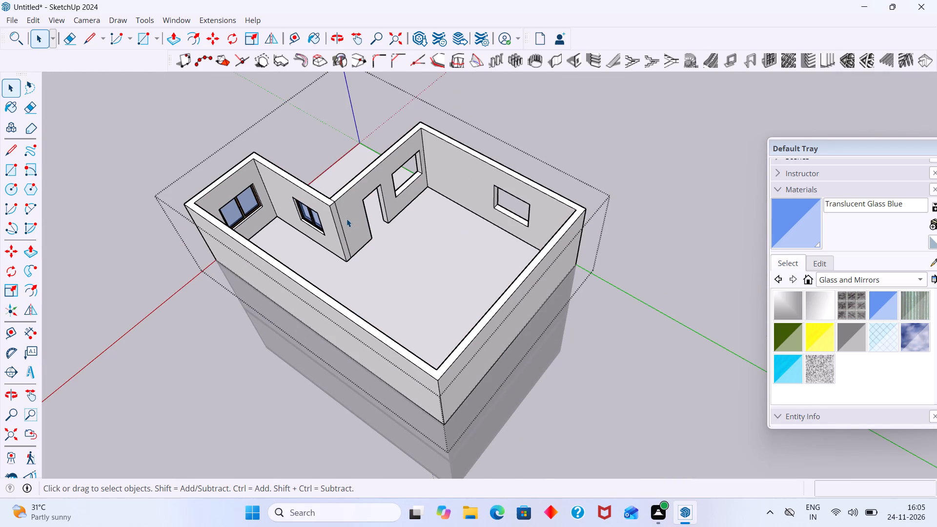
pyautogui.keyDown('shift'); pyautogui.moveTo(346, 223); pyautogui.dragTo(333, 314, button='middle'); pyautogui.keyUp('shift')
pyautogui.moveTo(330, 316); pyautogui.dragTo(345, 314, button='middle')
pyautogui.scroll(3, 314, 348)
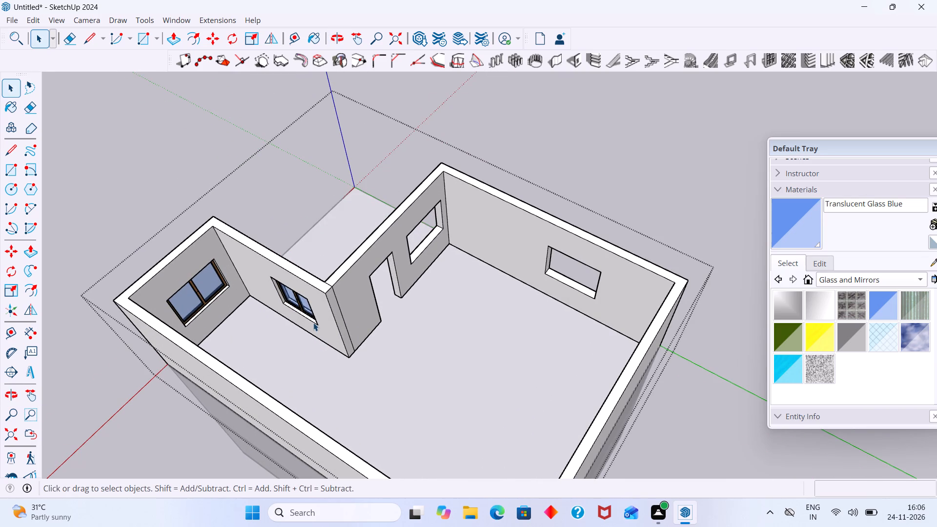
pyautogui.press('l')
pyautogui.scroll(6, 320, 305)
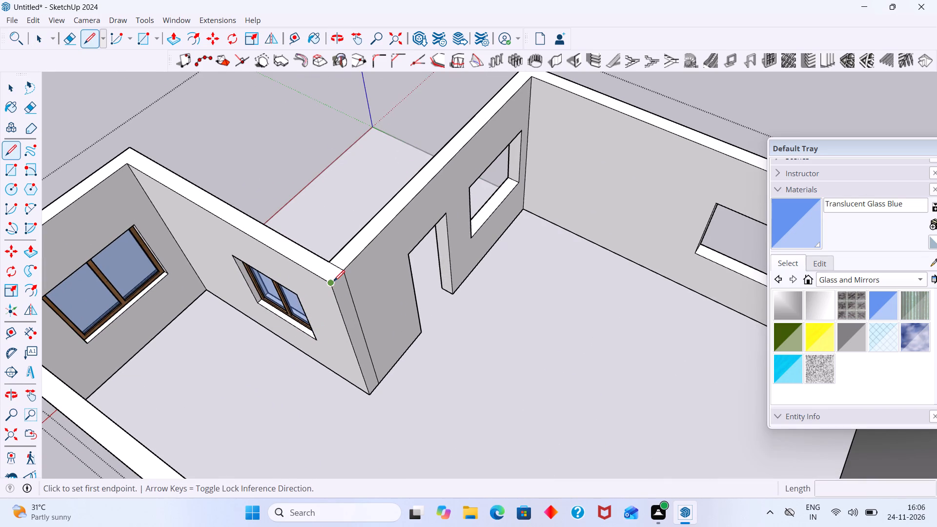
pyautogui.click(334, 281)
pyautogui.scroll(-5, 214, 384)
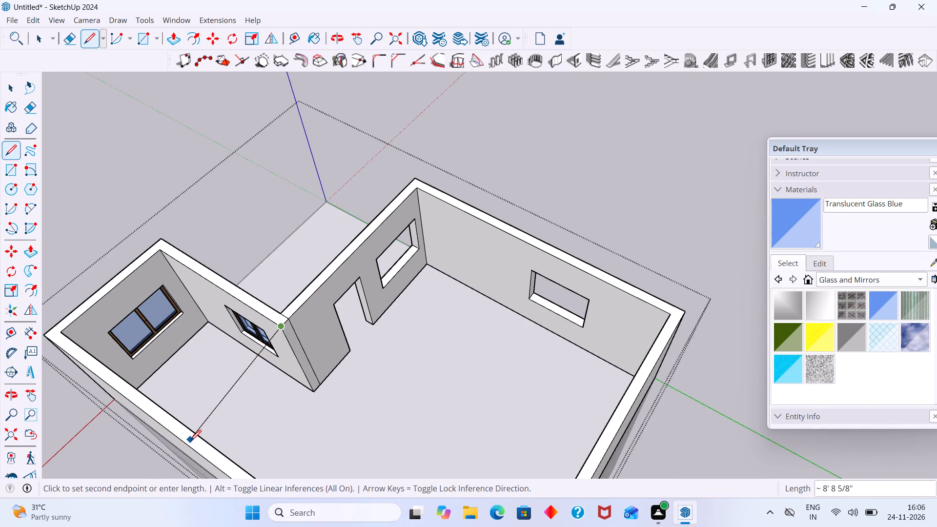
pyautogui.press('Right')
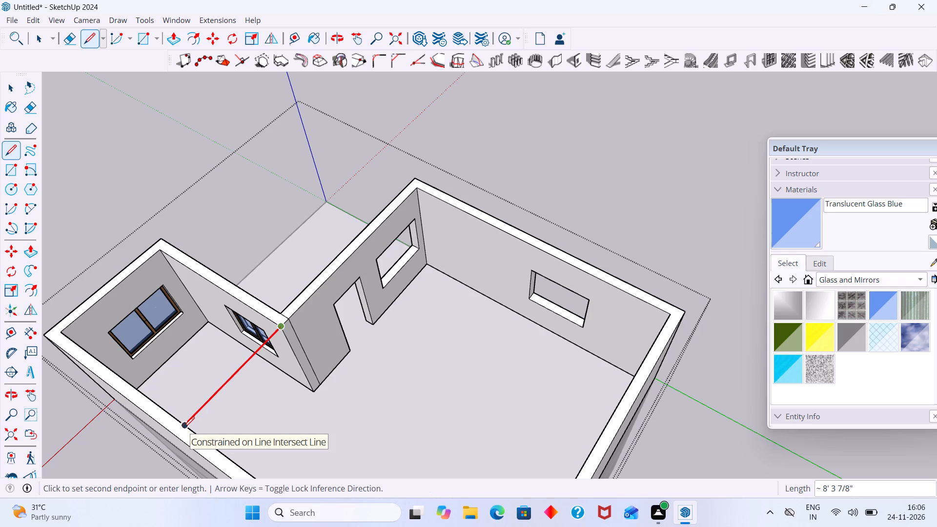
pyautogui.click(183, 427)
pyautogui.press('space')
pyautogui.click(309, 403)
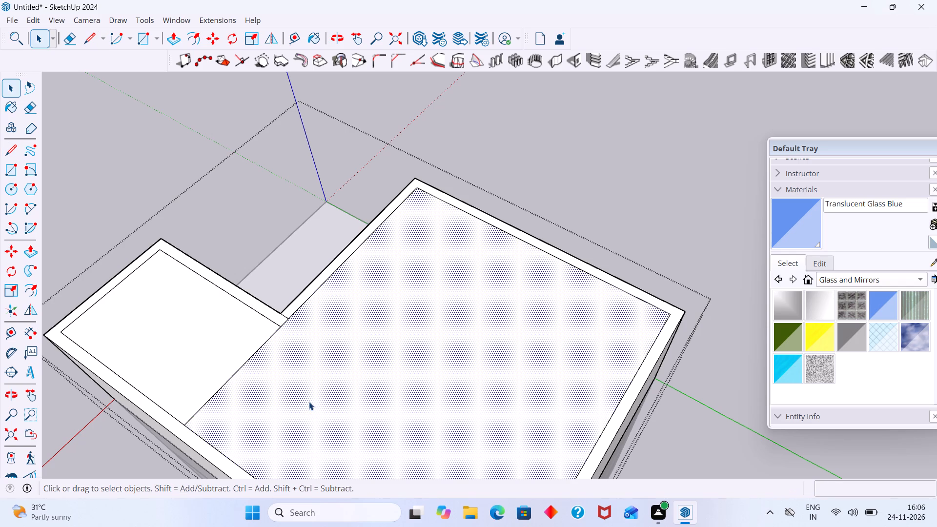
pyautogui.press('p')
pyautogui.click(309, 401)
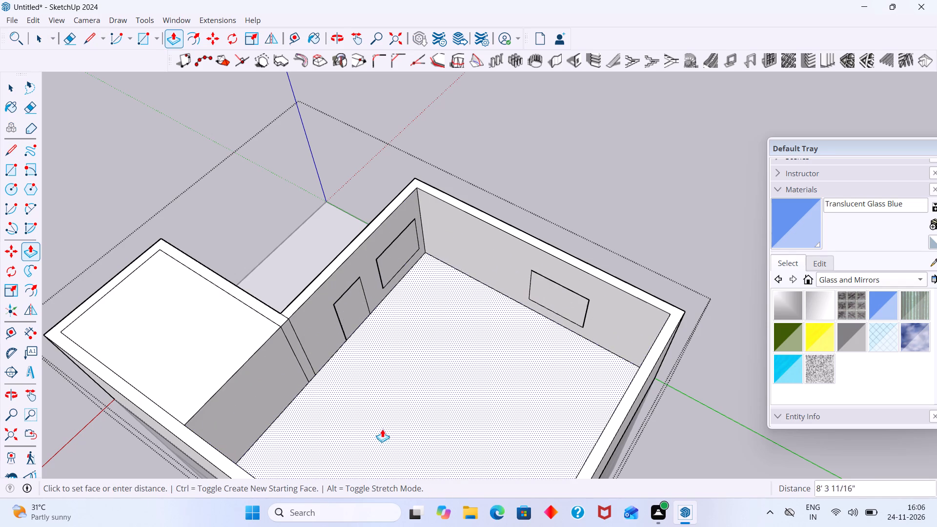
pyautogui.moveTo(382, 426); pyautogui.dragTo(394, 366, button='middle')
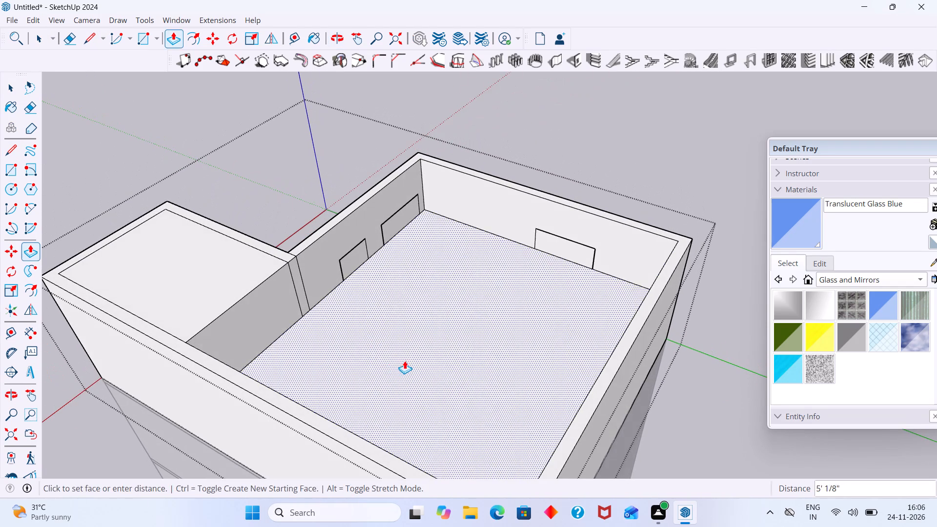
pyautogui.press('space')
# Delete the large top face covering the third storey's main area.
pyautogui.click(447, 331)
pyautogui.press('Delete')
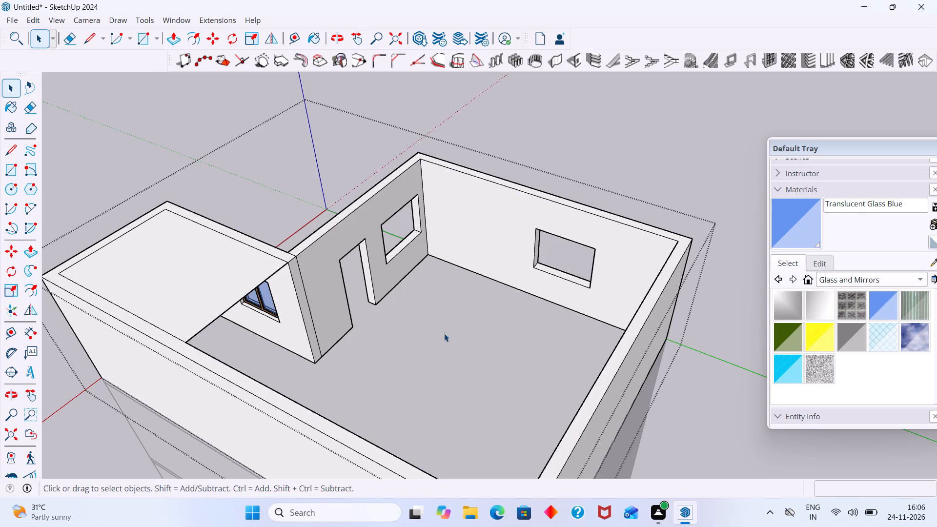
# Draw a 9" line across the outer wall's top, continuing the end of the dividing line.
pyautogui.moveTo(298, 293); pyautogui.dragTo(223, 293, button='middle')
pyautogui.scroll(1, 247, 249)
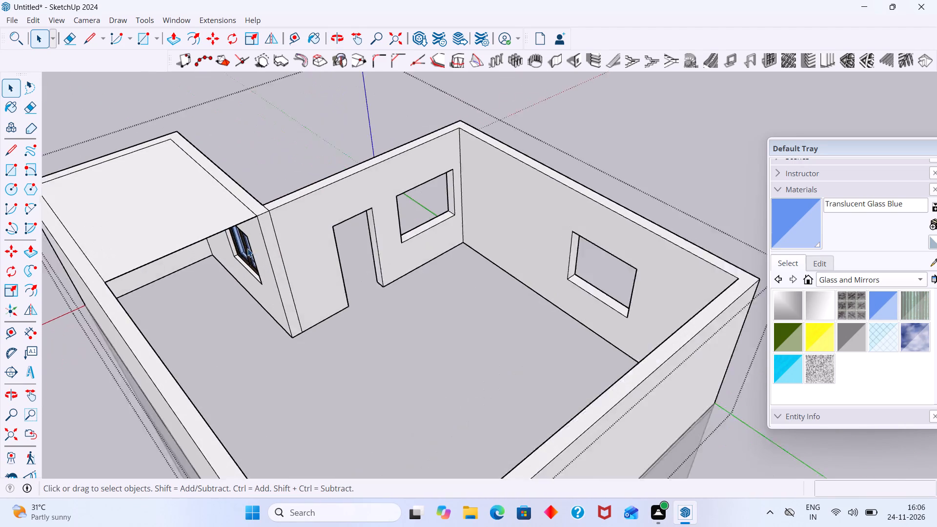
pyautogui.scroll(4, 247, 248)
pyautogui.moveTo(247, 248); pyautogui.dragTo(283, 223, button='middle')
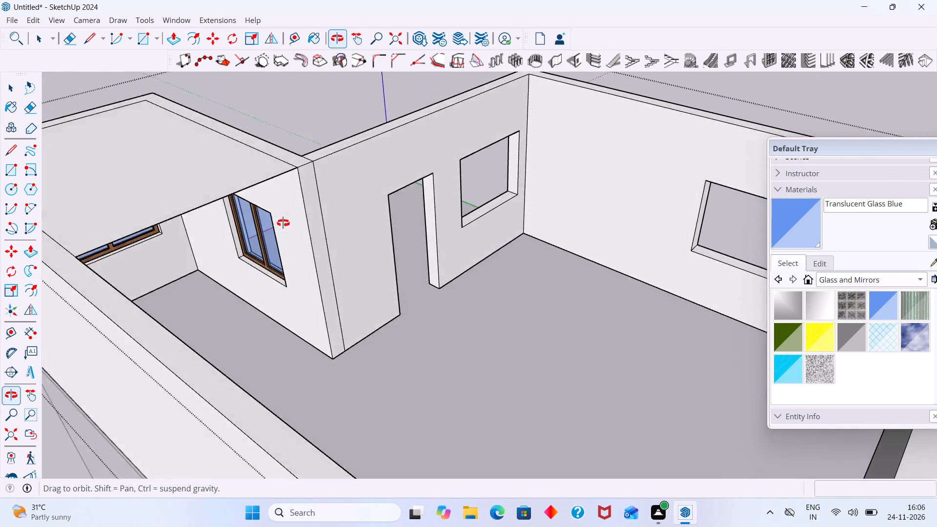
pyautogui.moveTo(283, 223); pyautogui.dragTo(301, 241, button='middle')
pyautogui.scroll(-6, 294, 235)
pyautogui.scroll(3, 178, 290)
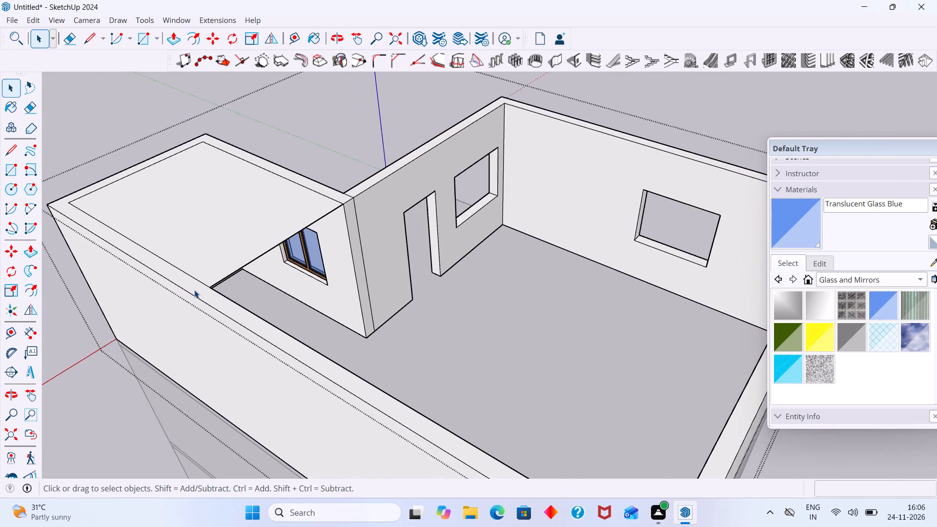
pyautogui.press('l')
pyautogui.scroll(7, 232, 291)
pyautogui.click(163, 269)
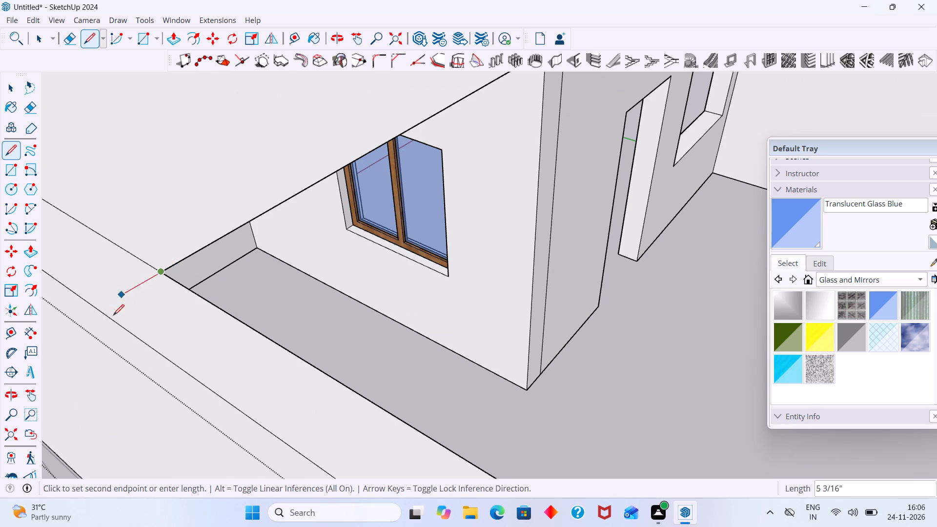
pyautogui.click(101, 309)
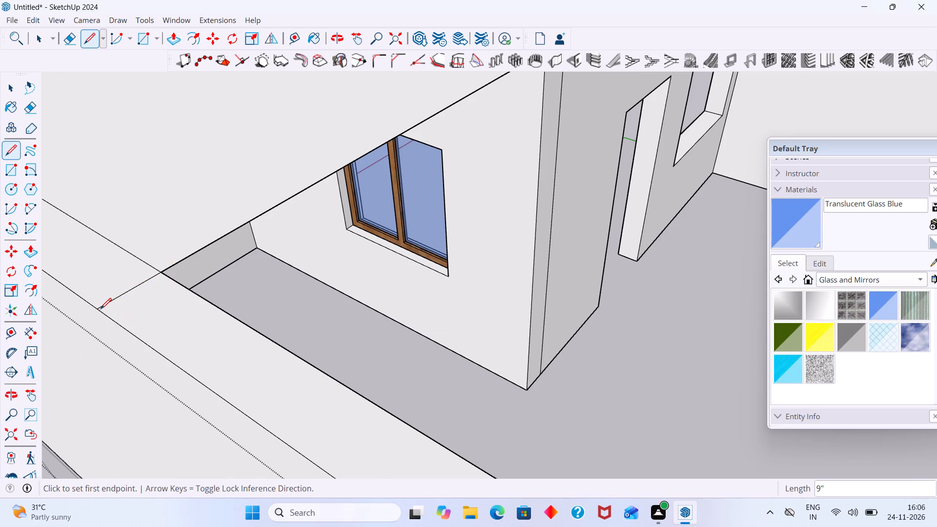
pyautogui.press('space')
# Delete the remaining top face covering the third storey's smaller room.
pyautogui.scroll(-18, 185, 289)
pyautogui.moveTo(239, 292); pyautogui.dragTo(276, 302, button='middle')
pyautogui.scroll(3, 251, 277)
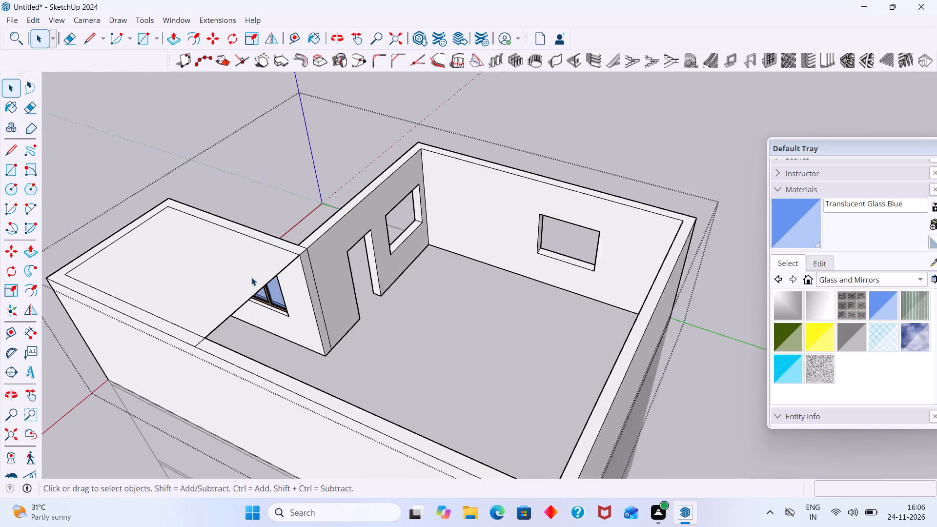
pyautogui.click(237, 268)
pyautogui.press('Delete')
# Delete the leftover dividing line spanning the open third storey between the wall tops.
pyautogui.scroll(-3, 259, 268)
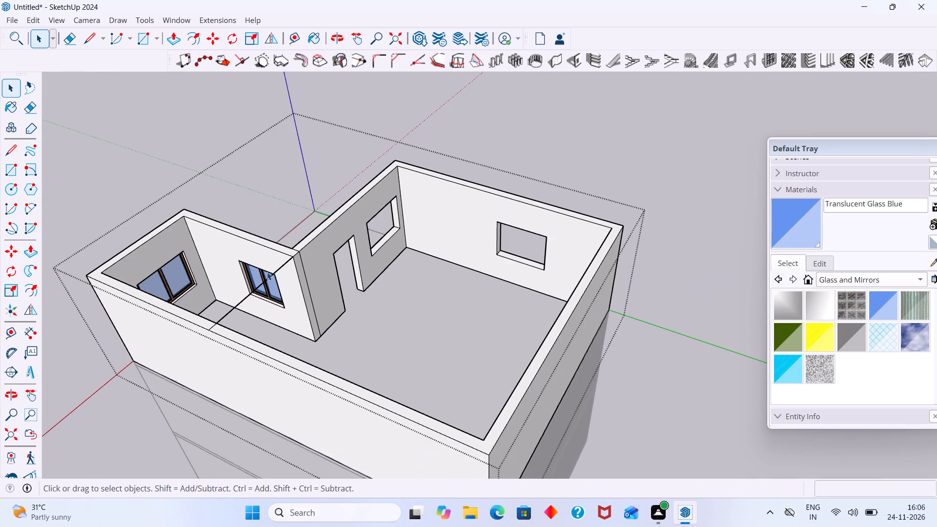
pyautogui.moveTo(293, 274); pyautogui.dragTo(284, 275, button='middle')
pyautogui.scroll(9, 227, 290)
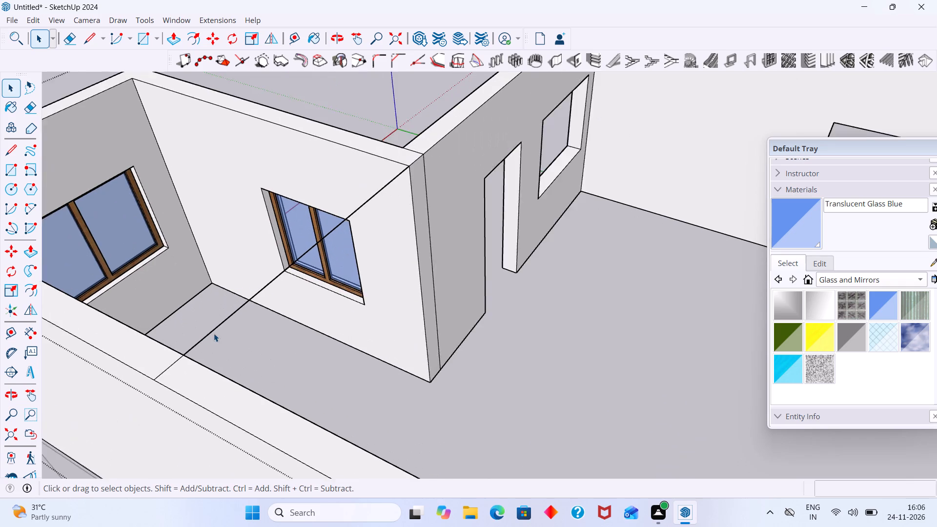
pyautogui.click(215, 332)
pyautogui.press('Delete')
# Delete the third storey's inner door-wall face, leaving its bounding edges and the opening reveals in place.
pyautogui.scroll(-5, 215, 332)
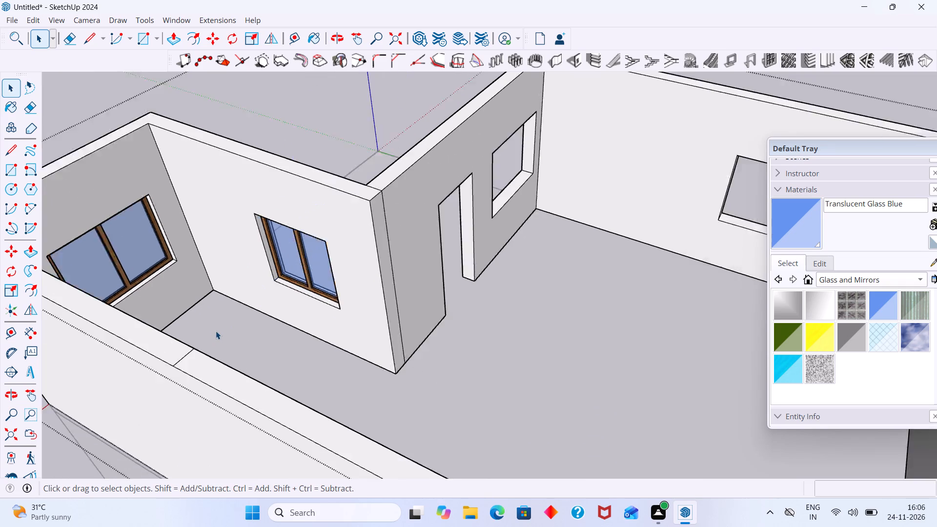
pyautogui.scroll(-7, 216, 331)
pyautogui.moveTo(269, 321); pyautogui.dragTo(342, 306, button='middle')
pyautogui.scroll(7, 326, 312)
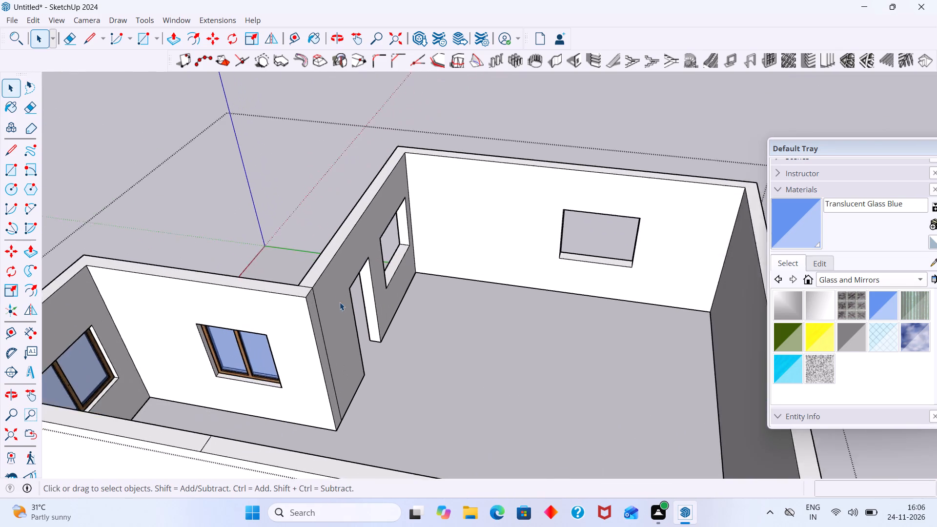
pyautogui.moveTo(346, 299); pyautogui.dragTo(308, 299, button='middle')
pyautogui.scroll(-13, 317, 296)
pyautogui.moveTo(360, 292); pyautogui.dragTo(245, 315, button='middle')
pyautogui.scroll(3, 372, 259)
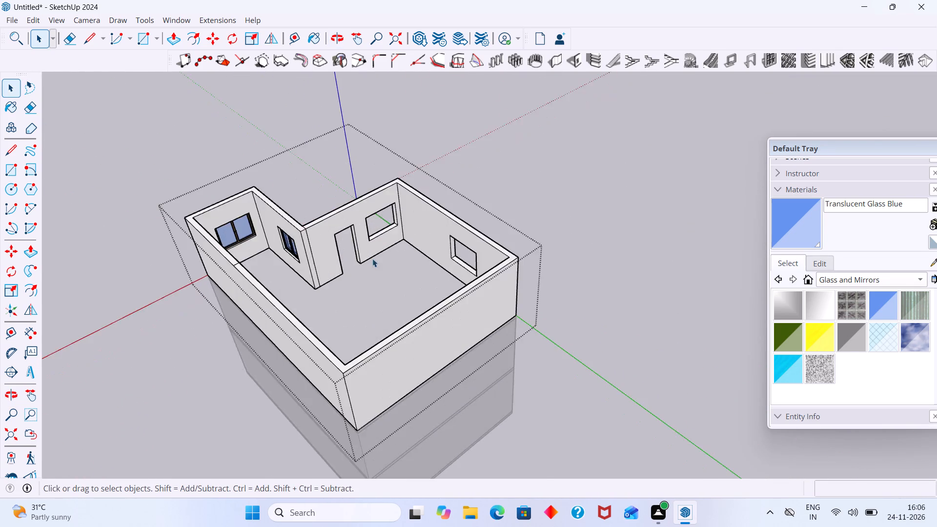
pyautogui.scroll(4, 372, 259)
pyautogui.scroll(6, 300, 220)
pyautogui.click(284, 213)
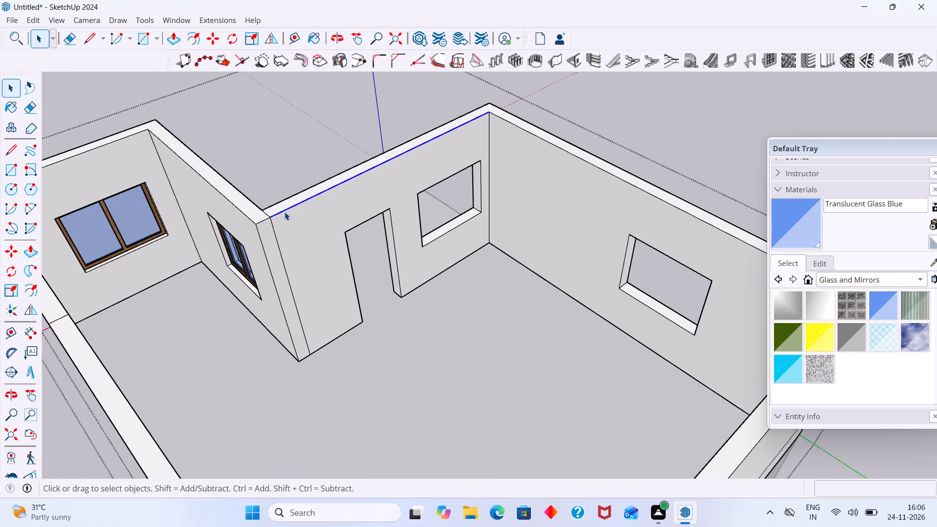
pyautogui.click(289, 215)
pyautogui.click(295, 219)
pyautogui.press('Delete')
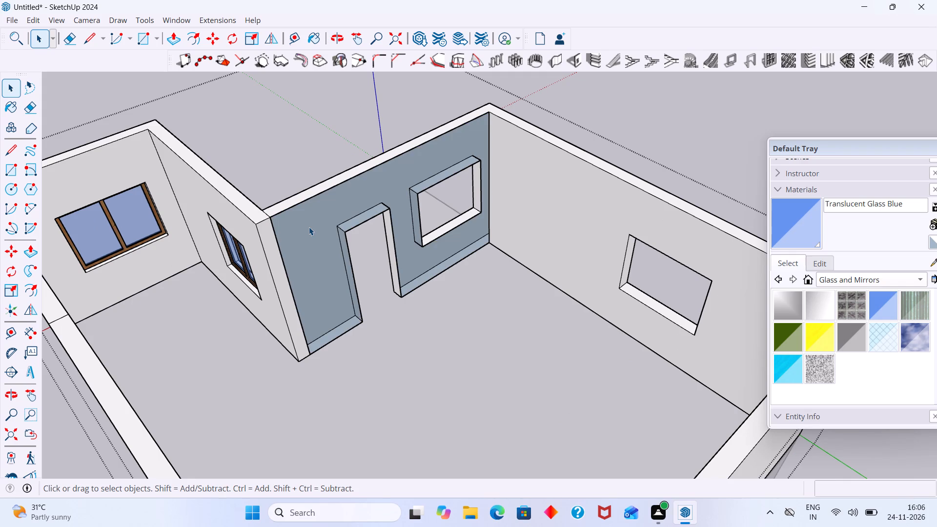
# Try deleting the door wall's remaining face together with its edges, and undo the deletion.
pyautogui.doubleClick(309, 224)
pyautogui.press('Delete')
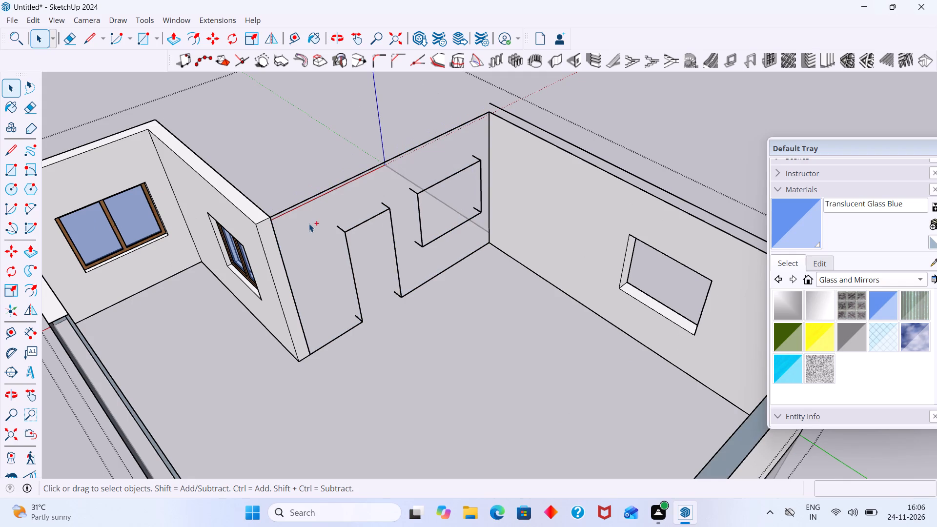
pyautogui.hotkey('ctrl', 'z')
# Leave the third-storey group's editing mode and delete the whole third storey from the top of the house.
pyautogui.scroll(-8, 361, 217)
pyautogui.moveTo(378, 221); pyautogui.dragTo(470, 232, button='middle')
pyautogui.scroll(2, 419, 229)
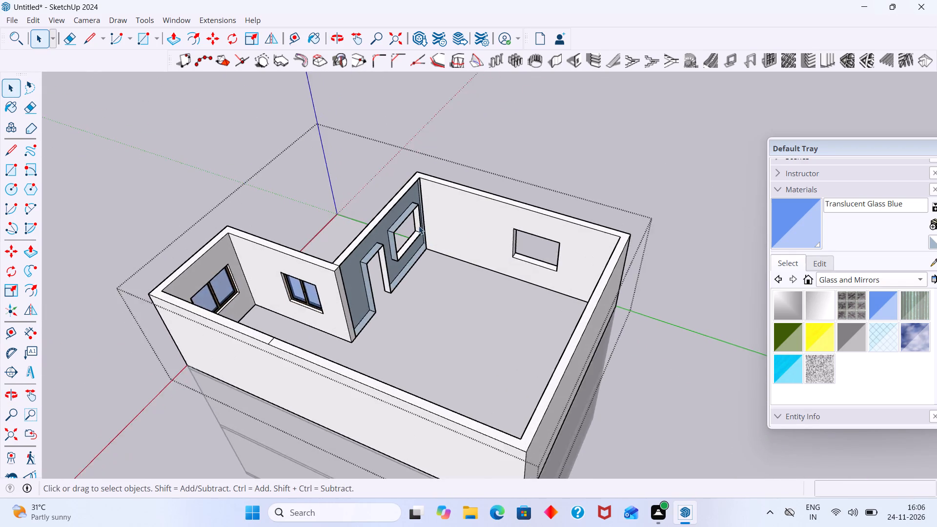
pyautogui.scroll(7, 419, 226)
pyautogui.scroll(-20, 422, 214)
pyautogui.scroll(-6, 422, 214)
pyautogui.scroll(3, 457, 226)
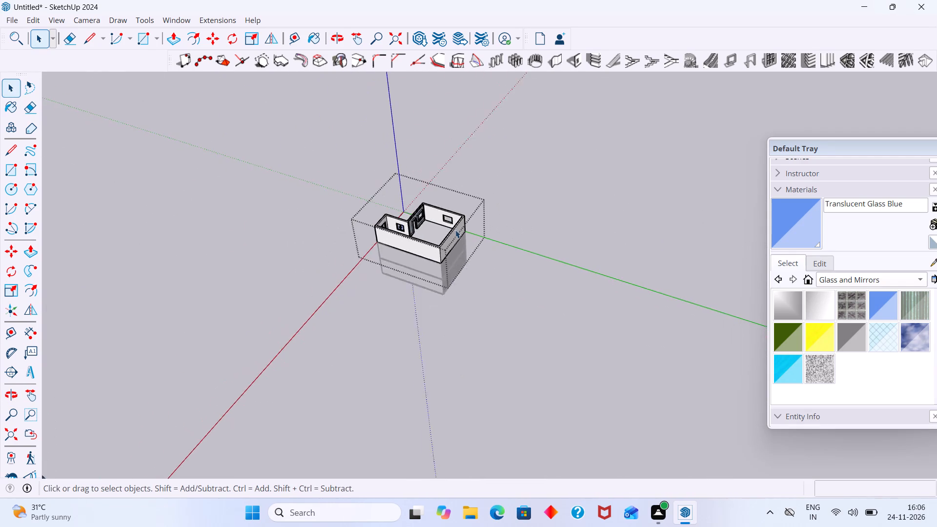
pyautogui.moveTo(455, 230); pyautogui.dragTo(535, 175, button='middle')
pyautogui.scroll(3, 431, 219)
pyautogui.click(536, 191)
pyautogui.click(420, 261)
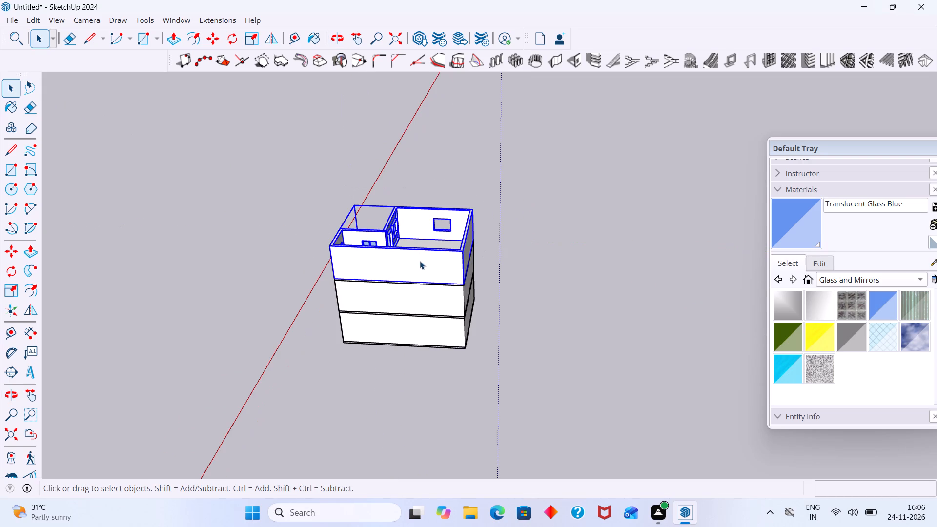
pyautogui.press('Delete')
# Examine the remaining two-storey house from the front and sides, including its roof slab and front openings.
pyautogui.scroll(-4, 419, 261)
pyautogui.moveTo(408, 266); pyautogui.dragTo(660, 216, button='middle')
pyautogui.moveTo(419, 287); pyautogui.dragTo(591, 259, button='middle')
pyautogui.moveTo(561, 263); pyautogui.dragTo(433, 255, button='middle')
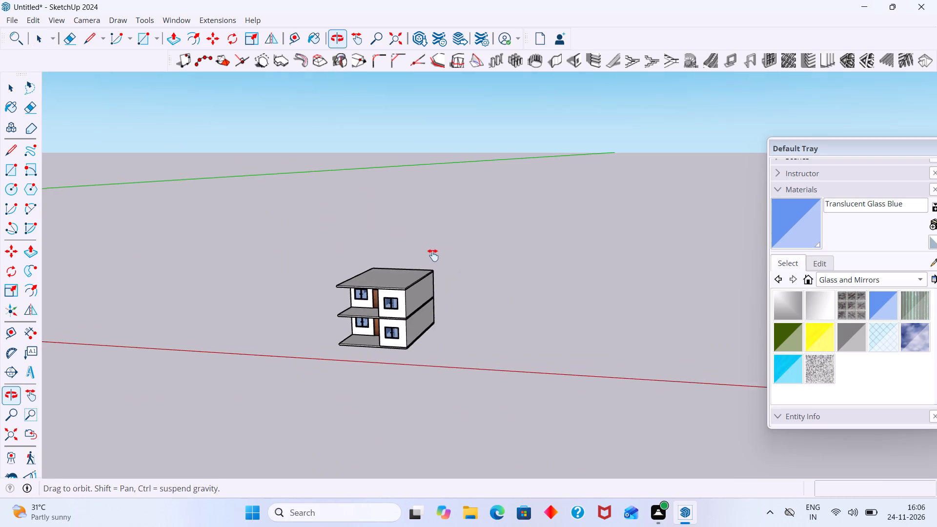
pyautogui.moveTo(433, 255); pyautogui.dragTo(428, 259, button='middle')
pyautogui.moveTo(356, 315); pyautogui.dragTo(428, 320, button='middle')
pyautogui.scroll(7, 428, 320)
pyautogui.moveTo(402, 324); pyautogui.dragTo(482, 336, button='middle')
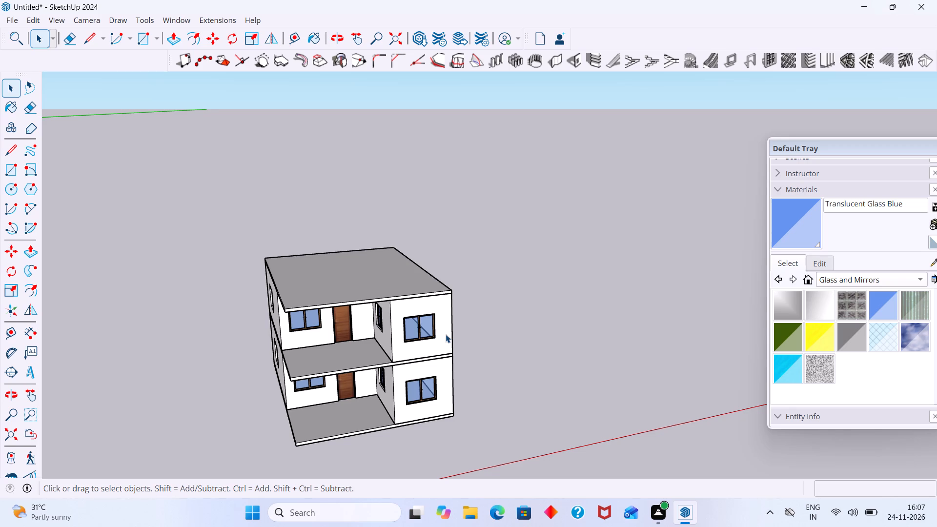
pyautogui.scroll(-2, 408, 319)
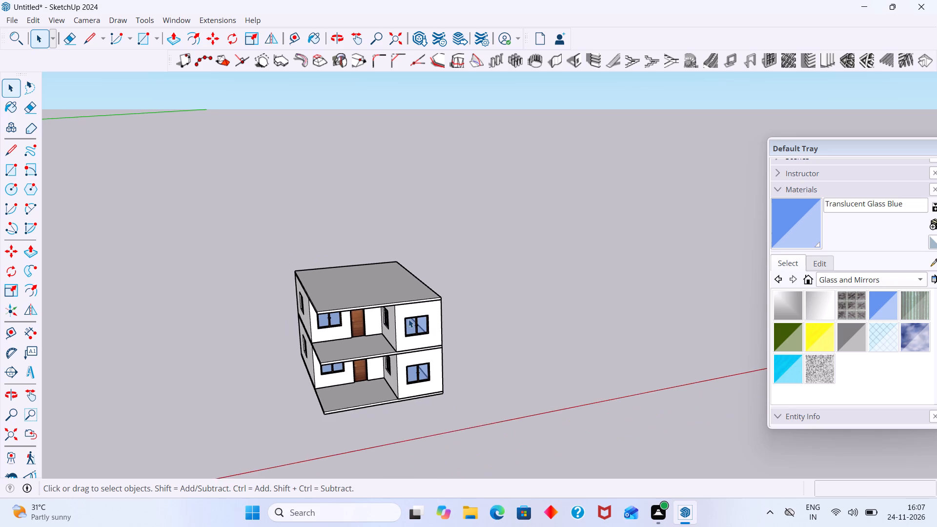
pyautogui.scroll(-3, 408, 319)
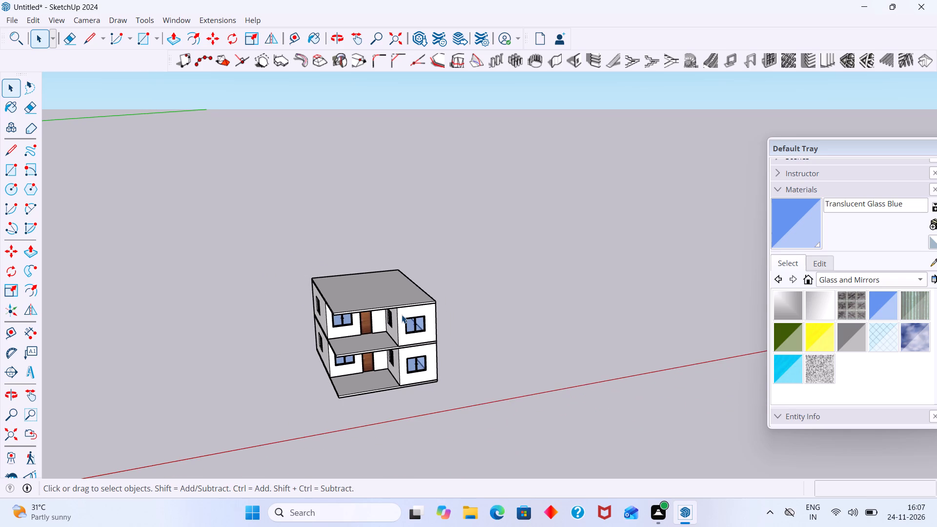
pyautogui.scroll(13, 387, 317)
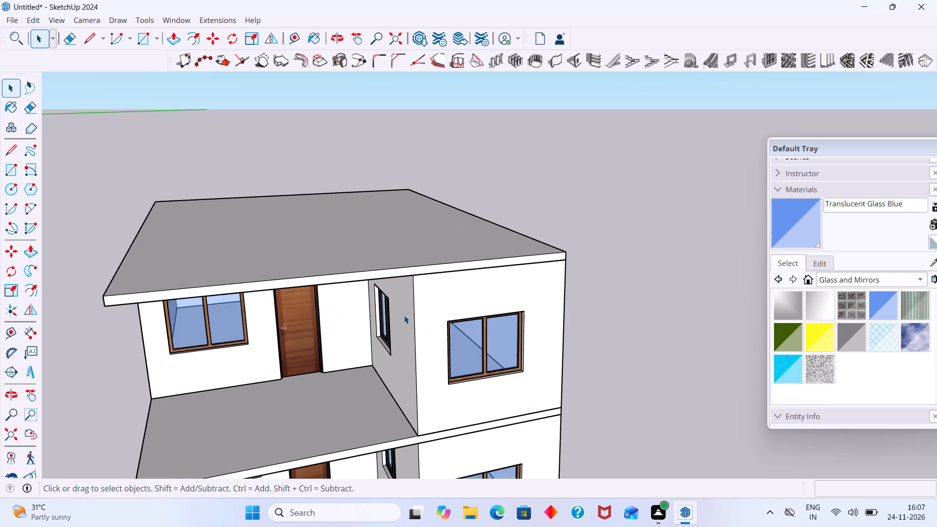
# Copy the second storey's wall group 10' 6" straight up onto the roof slab to form a new third storey.
pyautogui.moveTo(404, 315); pyautogui.dragTo(402, 257, button='middle')
pyautogui.click(433, 250)
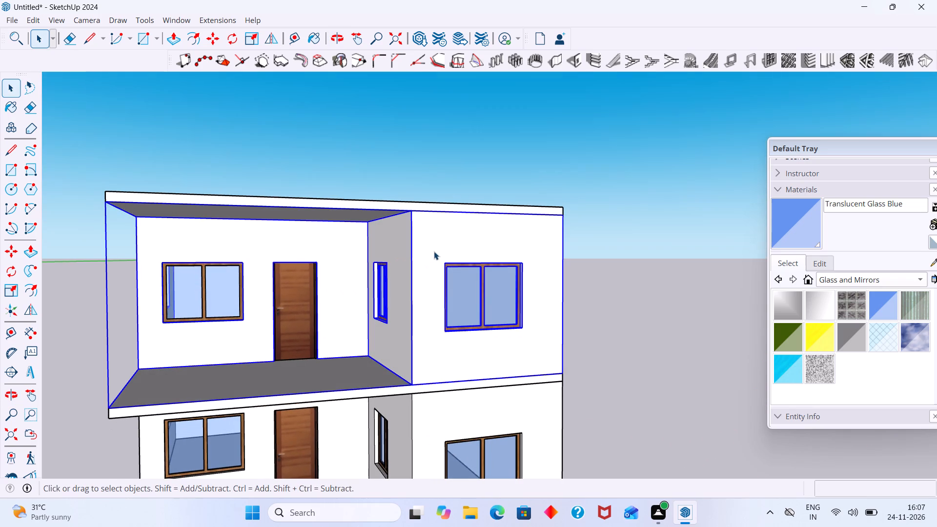
pyautogui.press('m')
pyautogui.scroll(2, 568, 379)
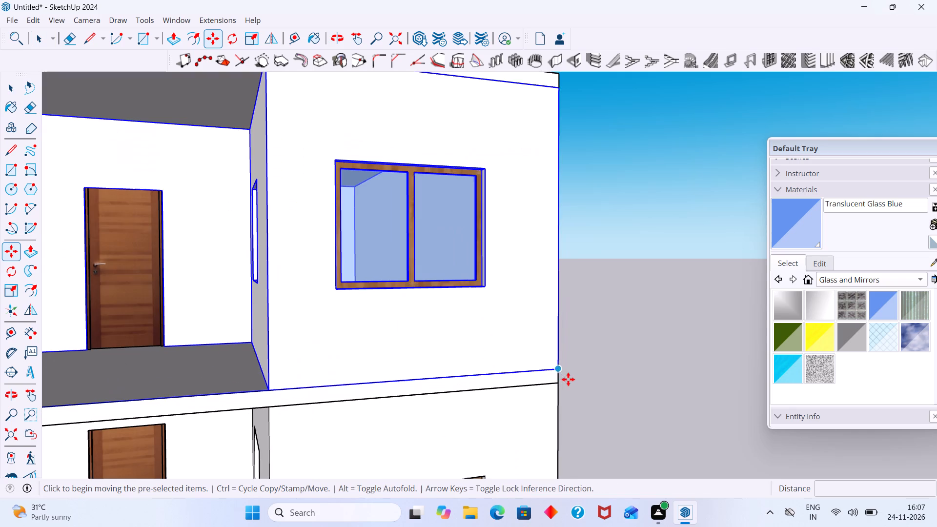
pyautogui.click(559, 370)
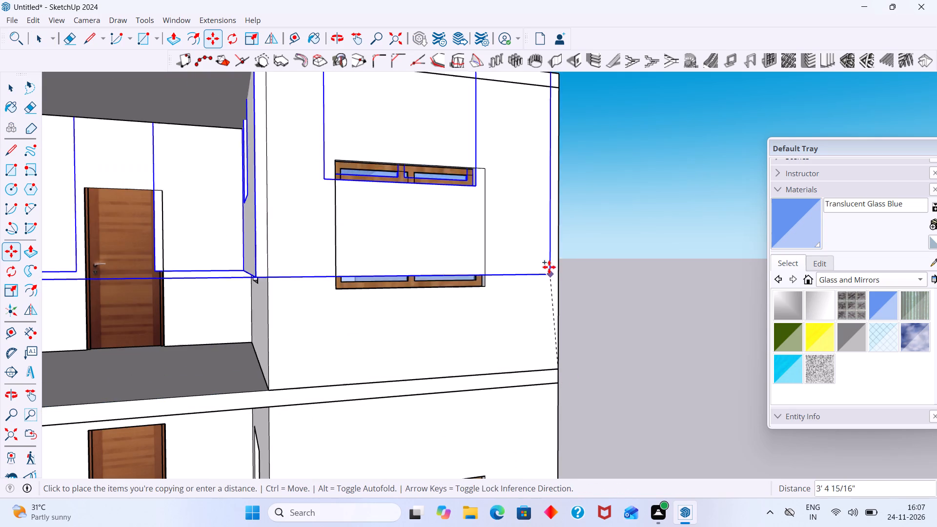
pyautogui.scroll(-8, 548, 253)
pyautogui.moveTo(546, 249); pyautogui.dragTo(535, 306, button='middle')
pyautogui.scroll(7, 576, 190)
pyautogui.scroll(-5, 529, 193)
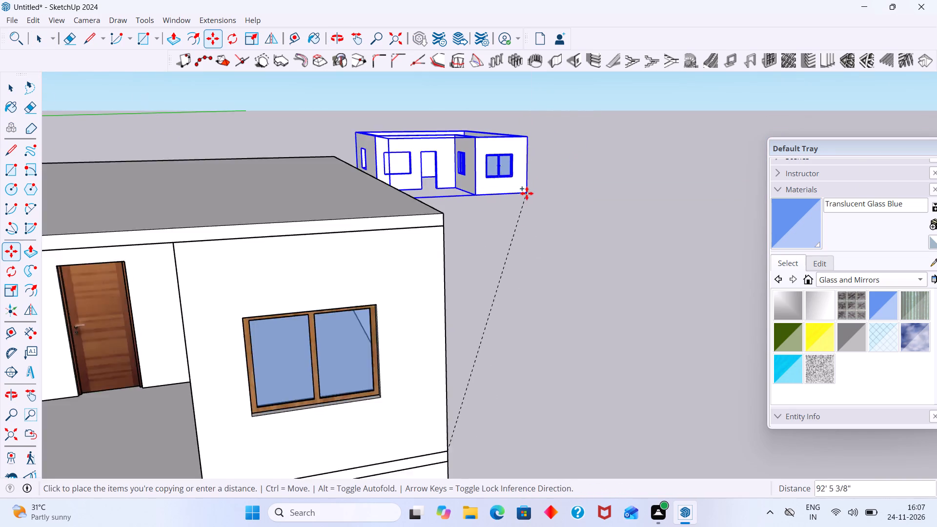
pyautogui.scroll(-5, 527, 193)
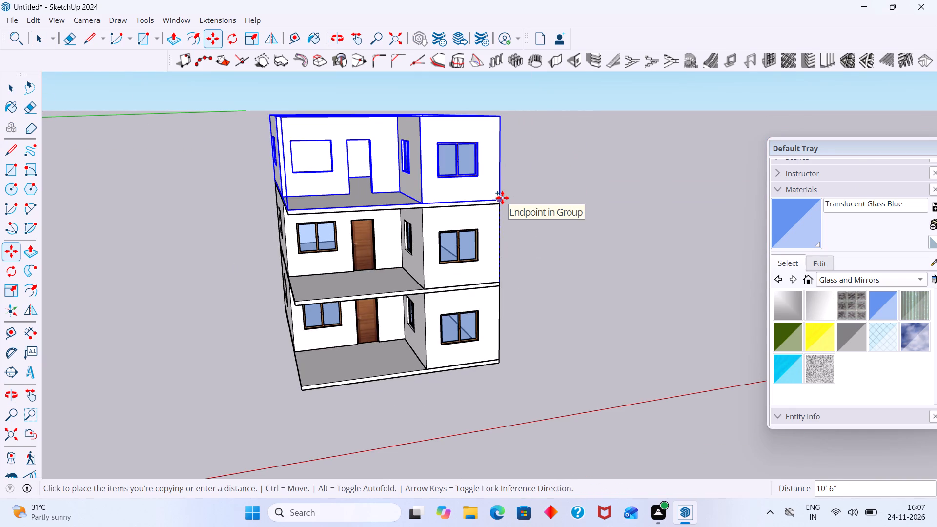
pyautogui.click(502, 198)
pyautogui.press('space')
pyautogui.click(577, 179)
# Examine the three-storey house and its open top level from the front, the side and above.
pyautogui.scroll(-1, 578, 179)
pyautogui.moveTo(569, 185); pyautogui.dragTo(524, 234, button='middle')
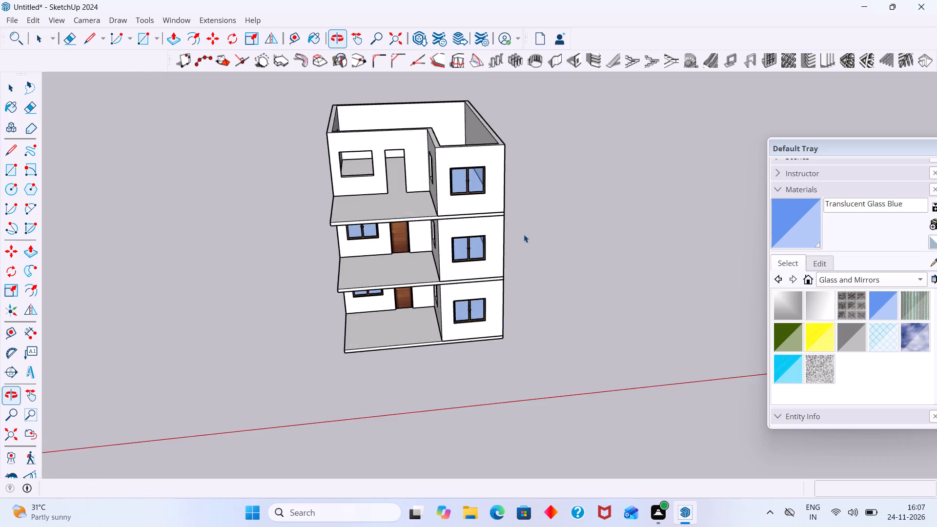
pyautogui.scroll(-6, 525, 234)
pyautogui.moveTo(530, 233); pyautogui.dragTo(284, 295, button='middle')
pyautogui.scroll(6, 407, 233)
pyautogui.moveTo(523, 186); pyautogui.dragTo(393, 220, button='middle')
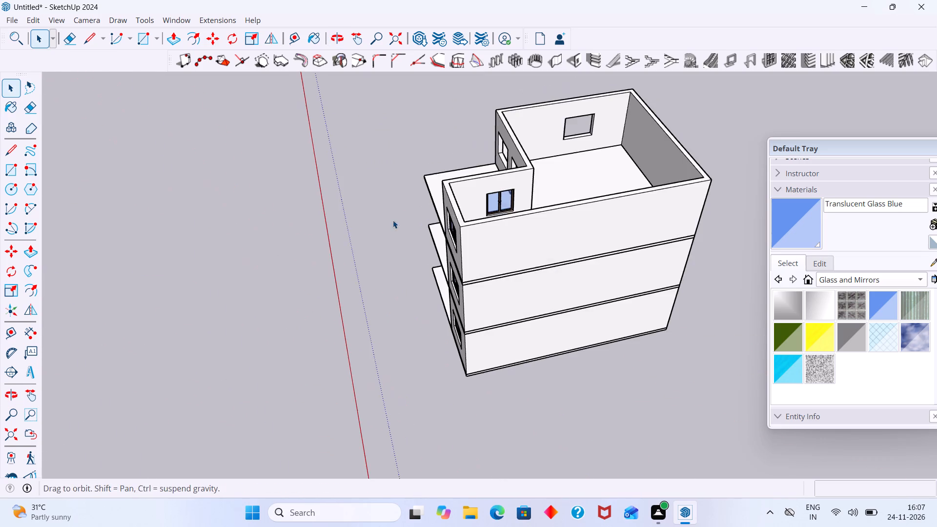
pyautogui.scroll(-2, 451, 209)
pyautogui.scroll(6, 476, 235)
pyautogui.moveTo(440, 240); pyautogui.dragTo(548, 167, button='middle')
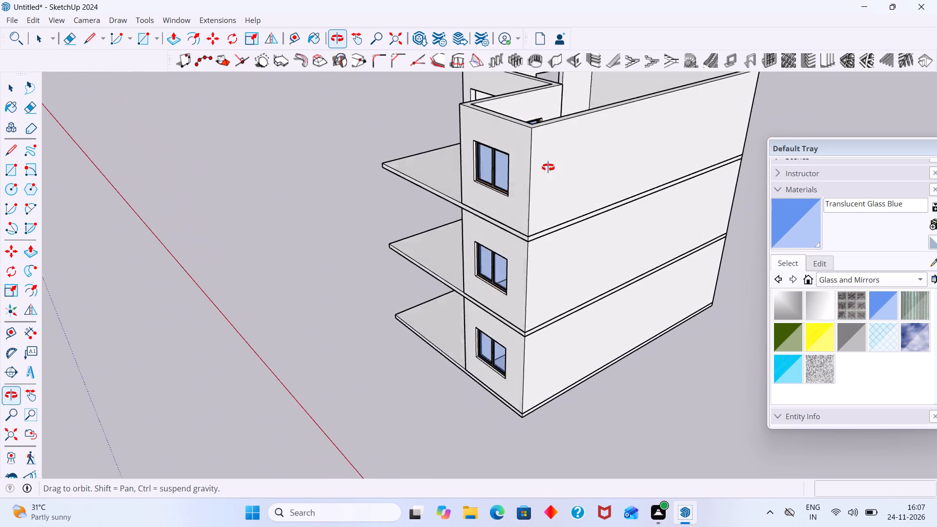
pyautogui.moveTo(548, 167); pyautogui.dragTo(385, 227, button='middle')
pyautogui.scroll(5, 522, 165)
pyautogui.scroll(-6, 522, 165)
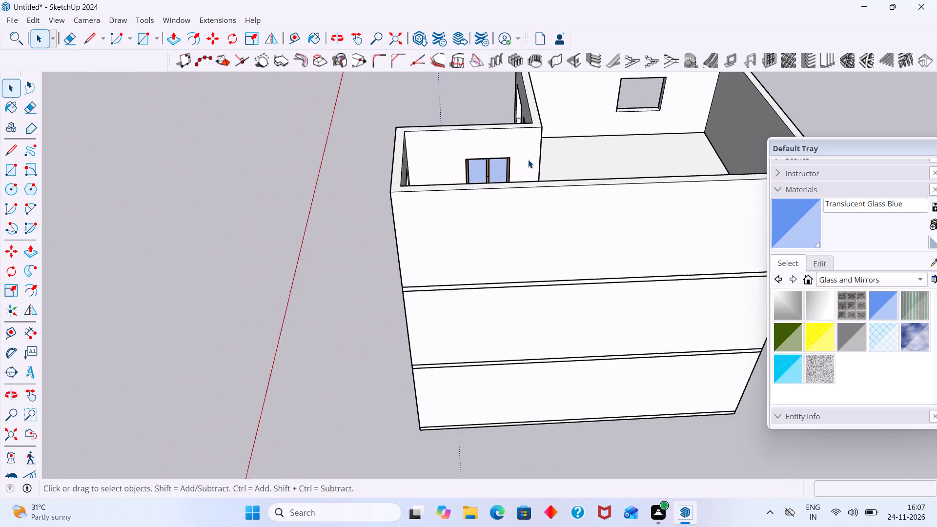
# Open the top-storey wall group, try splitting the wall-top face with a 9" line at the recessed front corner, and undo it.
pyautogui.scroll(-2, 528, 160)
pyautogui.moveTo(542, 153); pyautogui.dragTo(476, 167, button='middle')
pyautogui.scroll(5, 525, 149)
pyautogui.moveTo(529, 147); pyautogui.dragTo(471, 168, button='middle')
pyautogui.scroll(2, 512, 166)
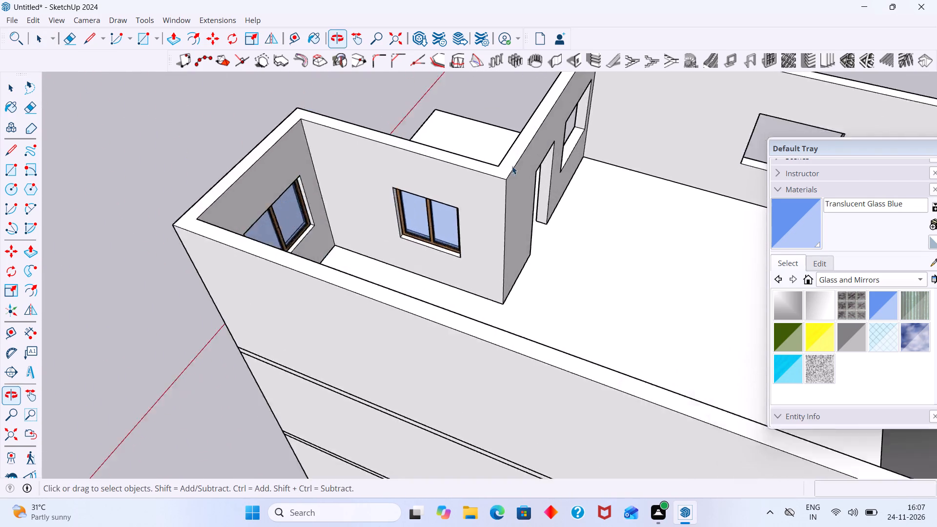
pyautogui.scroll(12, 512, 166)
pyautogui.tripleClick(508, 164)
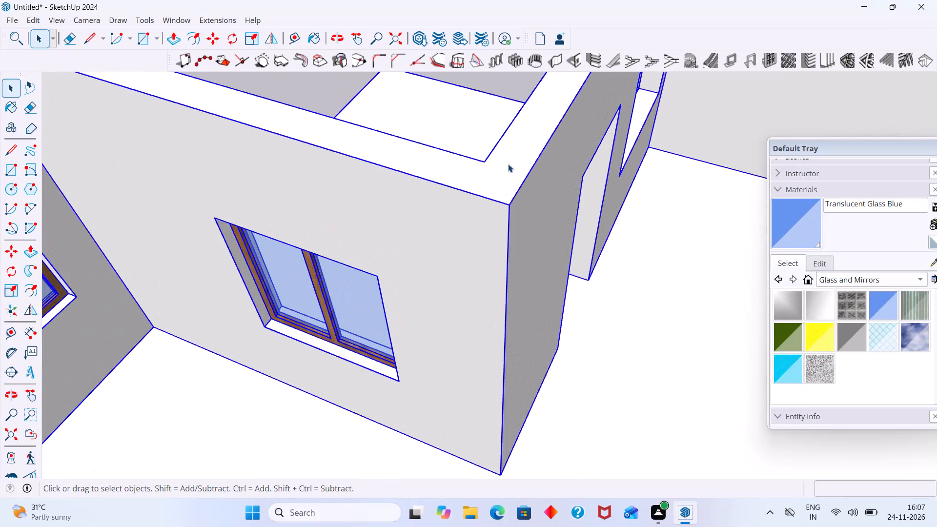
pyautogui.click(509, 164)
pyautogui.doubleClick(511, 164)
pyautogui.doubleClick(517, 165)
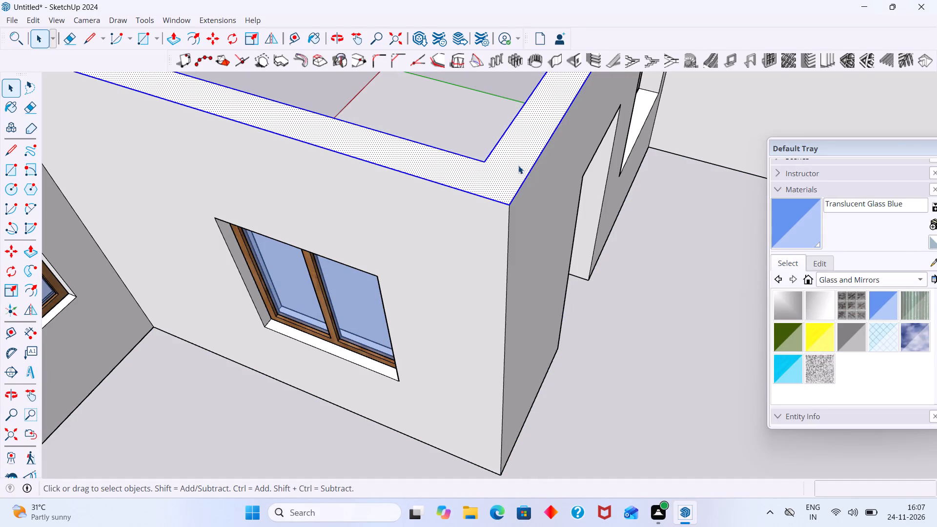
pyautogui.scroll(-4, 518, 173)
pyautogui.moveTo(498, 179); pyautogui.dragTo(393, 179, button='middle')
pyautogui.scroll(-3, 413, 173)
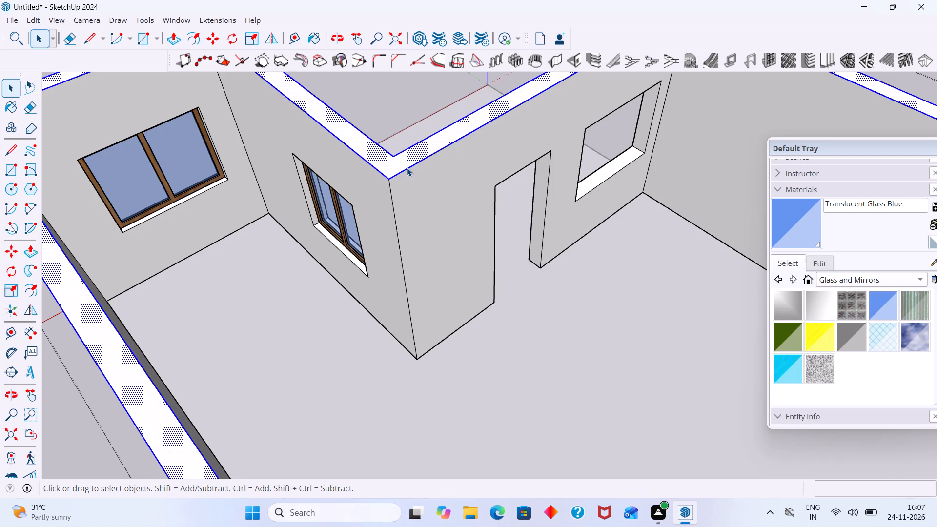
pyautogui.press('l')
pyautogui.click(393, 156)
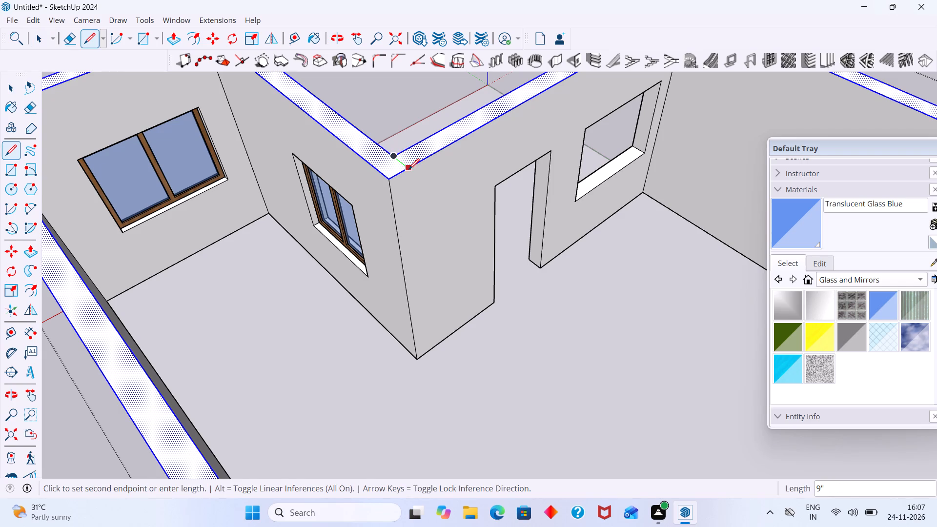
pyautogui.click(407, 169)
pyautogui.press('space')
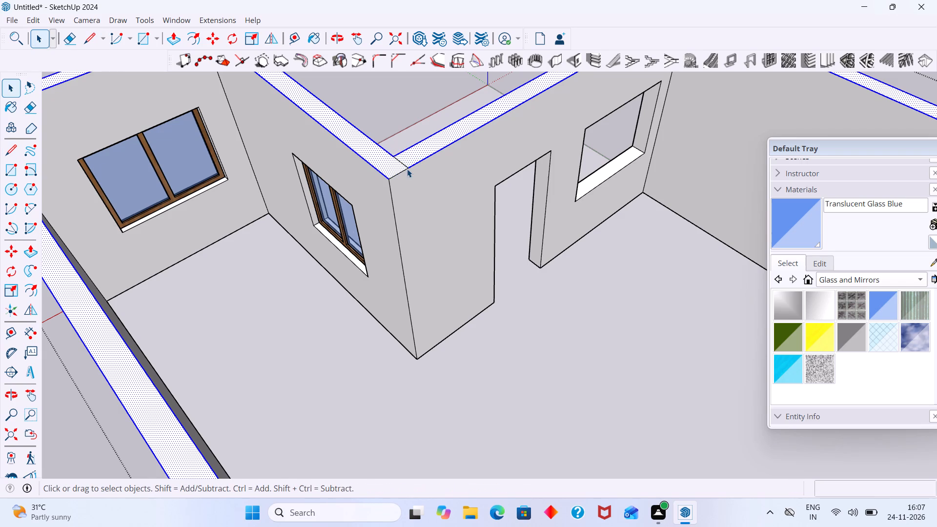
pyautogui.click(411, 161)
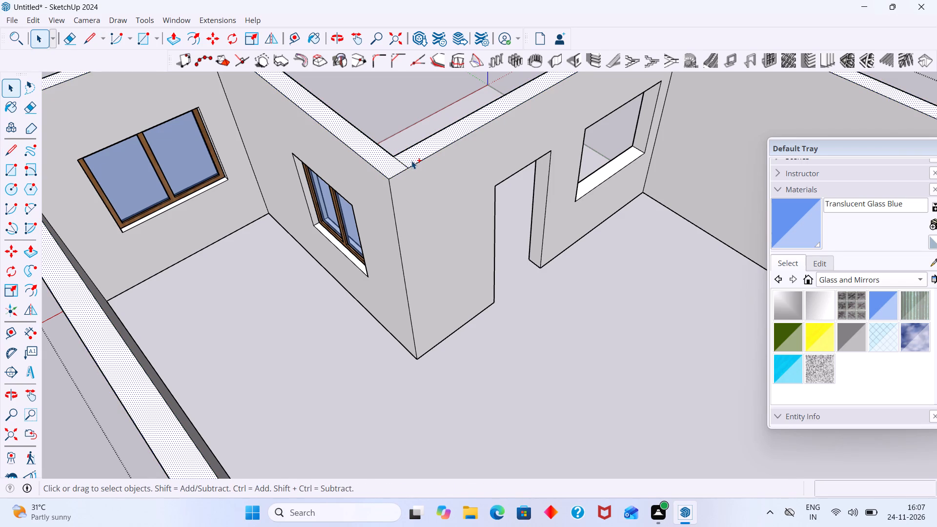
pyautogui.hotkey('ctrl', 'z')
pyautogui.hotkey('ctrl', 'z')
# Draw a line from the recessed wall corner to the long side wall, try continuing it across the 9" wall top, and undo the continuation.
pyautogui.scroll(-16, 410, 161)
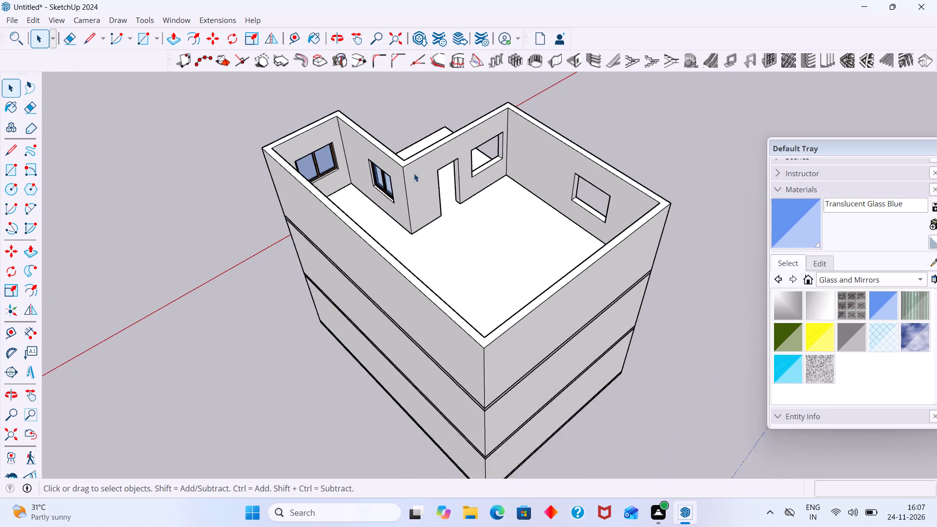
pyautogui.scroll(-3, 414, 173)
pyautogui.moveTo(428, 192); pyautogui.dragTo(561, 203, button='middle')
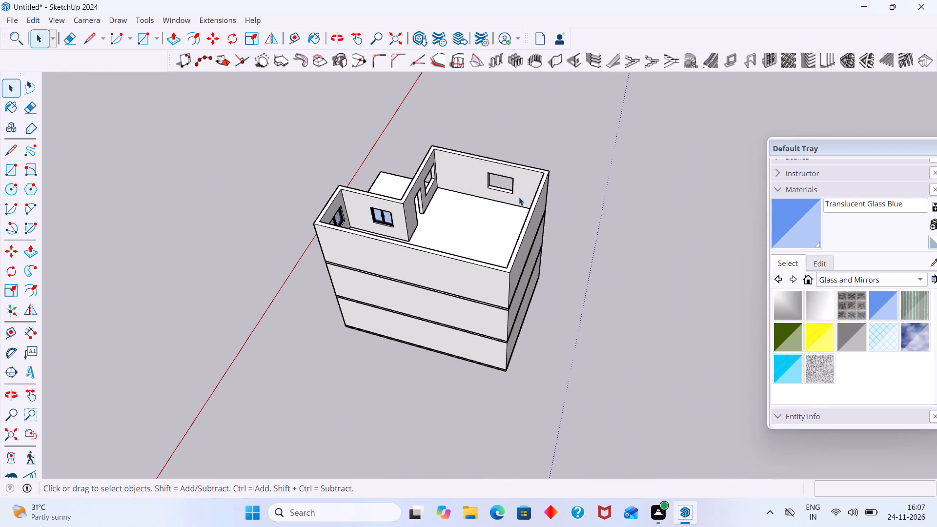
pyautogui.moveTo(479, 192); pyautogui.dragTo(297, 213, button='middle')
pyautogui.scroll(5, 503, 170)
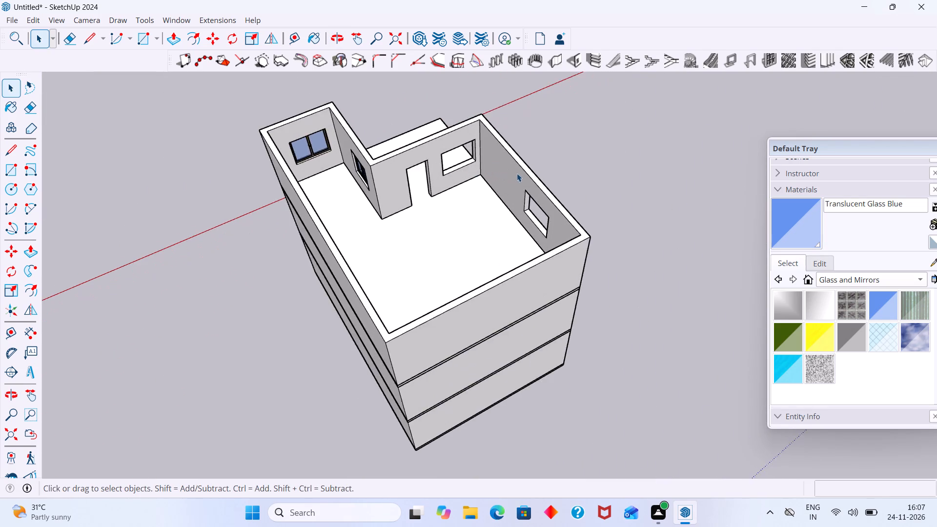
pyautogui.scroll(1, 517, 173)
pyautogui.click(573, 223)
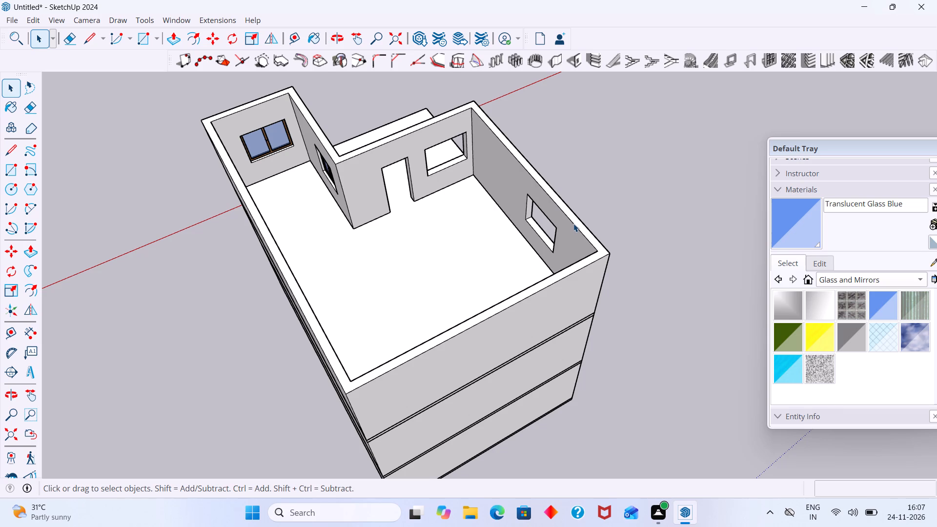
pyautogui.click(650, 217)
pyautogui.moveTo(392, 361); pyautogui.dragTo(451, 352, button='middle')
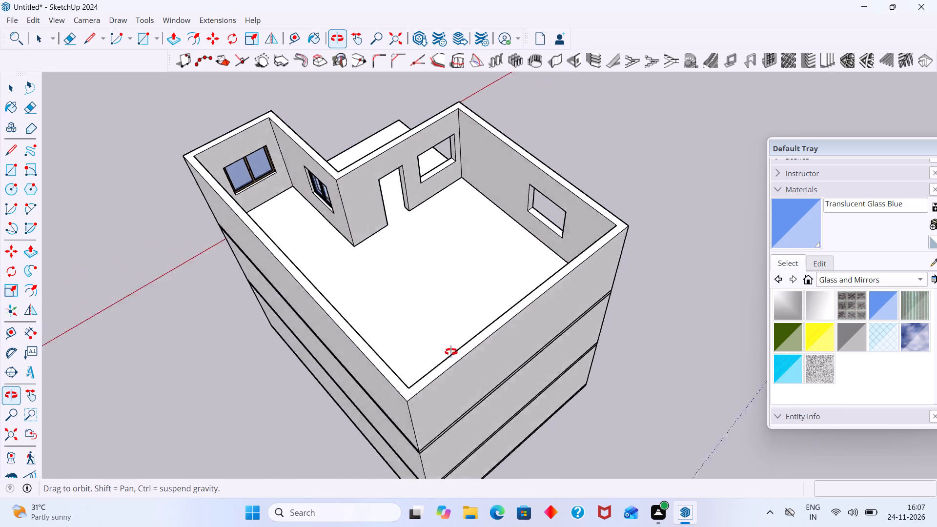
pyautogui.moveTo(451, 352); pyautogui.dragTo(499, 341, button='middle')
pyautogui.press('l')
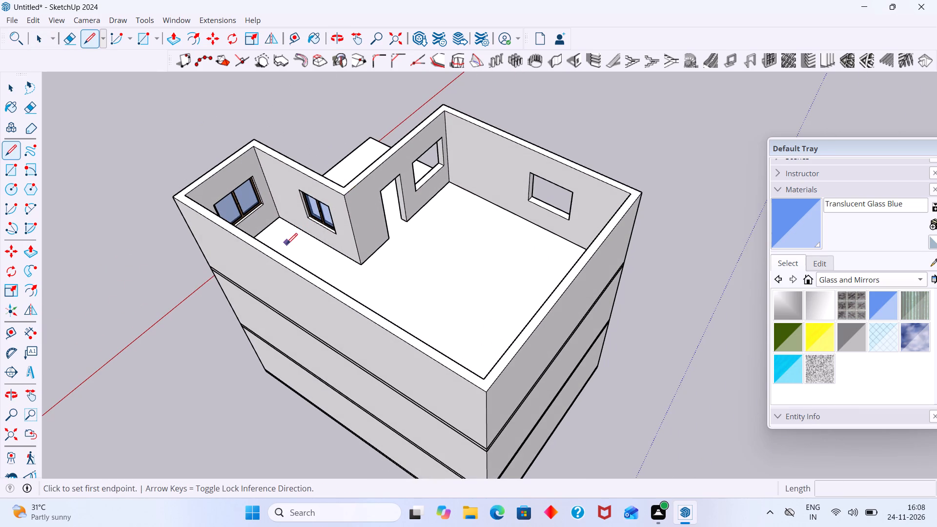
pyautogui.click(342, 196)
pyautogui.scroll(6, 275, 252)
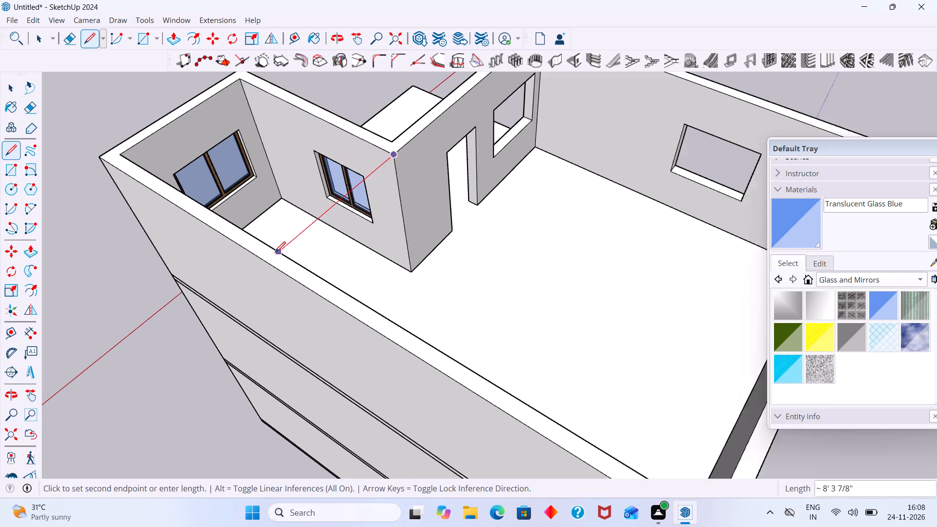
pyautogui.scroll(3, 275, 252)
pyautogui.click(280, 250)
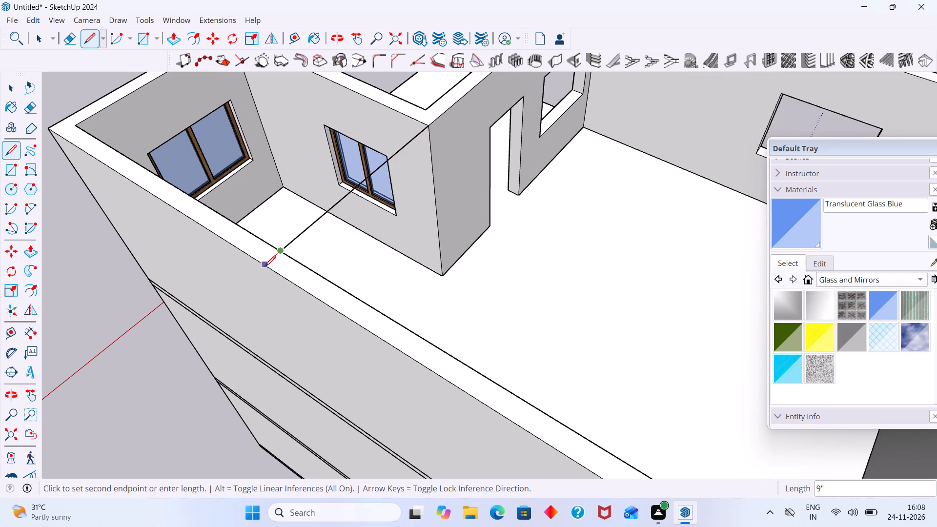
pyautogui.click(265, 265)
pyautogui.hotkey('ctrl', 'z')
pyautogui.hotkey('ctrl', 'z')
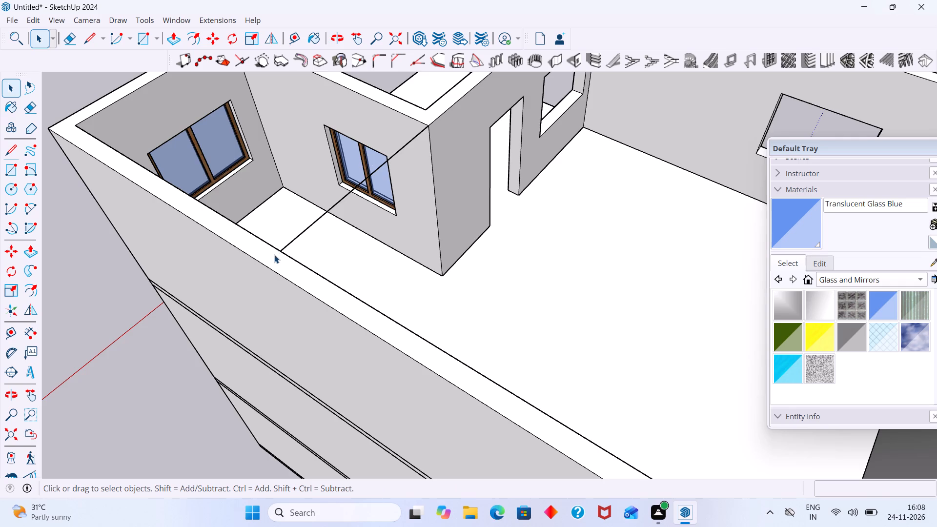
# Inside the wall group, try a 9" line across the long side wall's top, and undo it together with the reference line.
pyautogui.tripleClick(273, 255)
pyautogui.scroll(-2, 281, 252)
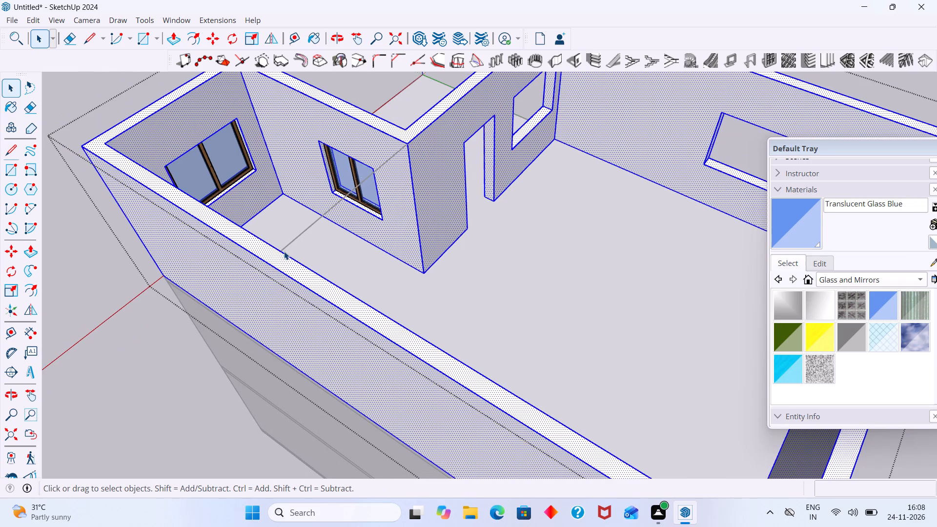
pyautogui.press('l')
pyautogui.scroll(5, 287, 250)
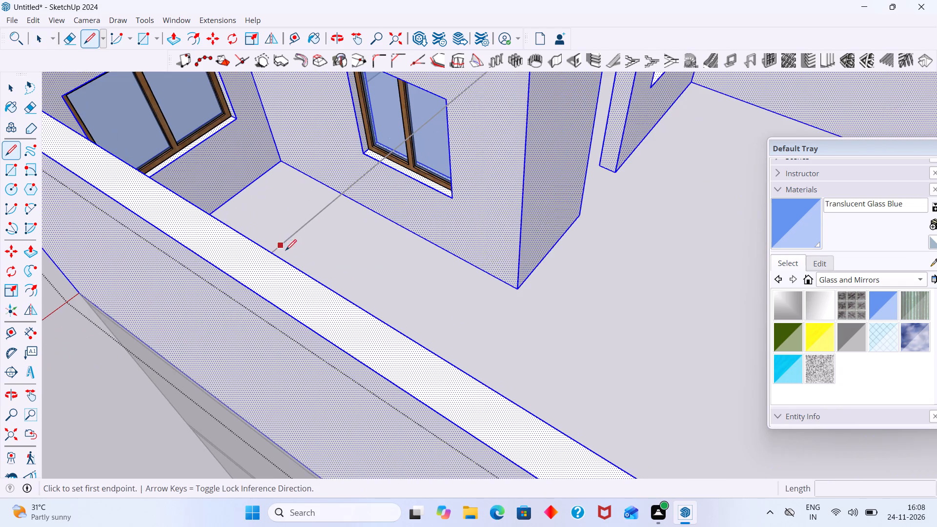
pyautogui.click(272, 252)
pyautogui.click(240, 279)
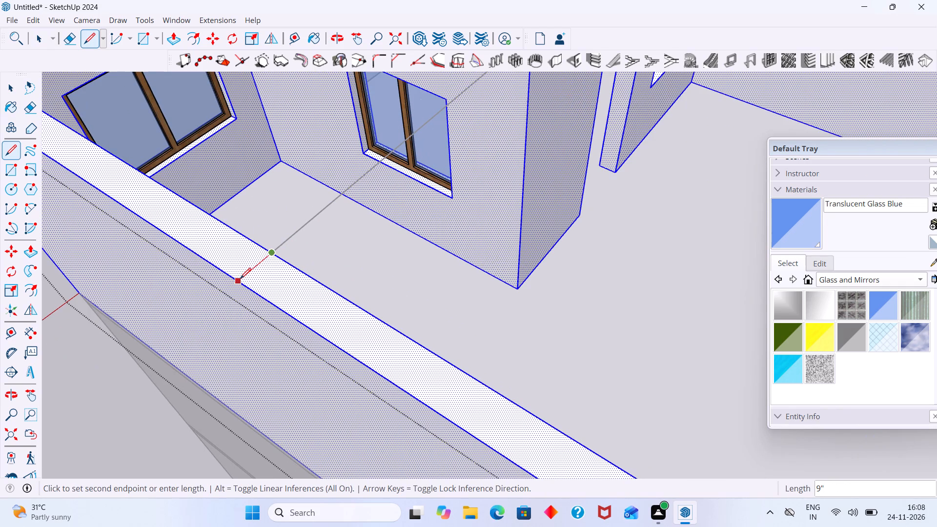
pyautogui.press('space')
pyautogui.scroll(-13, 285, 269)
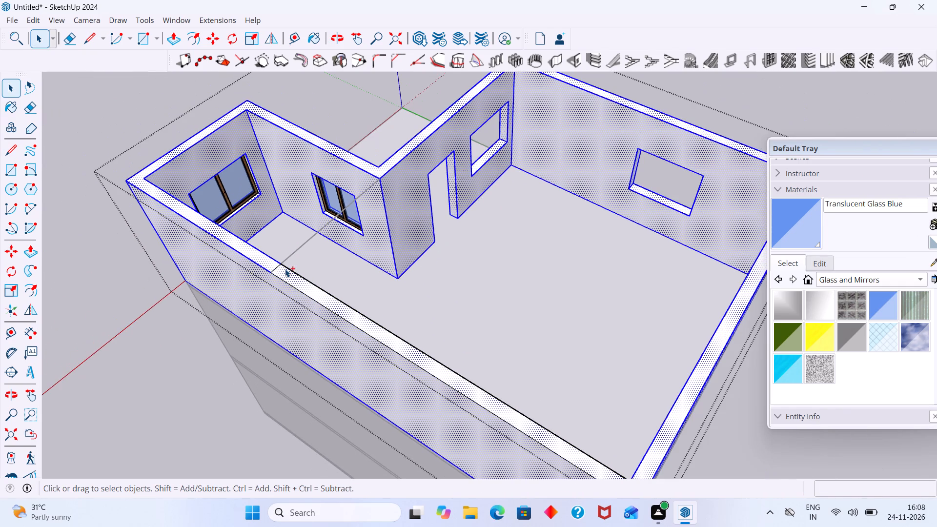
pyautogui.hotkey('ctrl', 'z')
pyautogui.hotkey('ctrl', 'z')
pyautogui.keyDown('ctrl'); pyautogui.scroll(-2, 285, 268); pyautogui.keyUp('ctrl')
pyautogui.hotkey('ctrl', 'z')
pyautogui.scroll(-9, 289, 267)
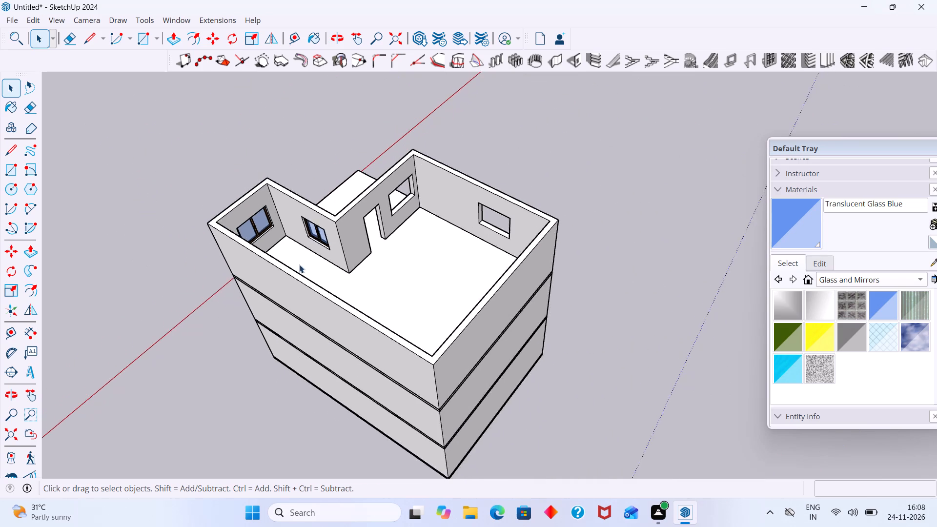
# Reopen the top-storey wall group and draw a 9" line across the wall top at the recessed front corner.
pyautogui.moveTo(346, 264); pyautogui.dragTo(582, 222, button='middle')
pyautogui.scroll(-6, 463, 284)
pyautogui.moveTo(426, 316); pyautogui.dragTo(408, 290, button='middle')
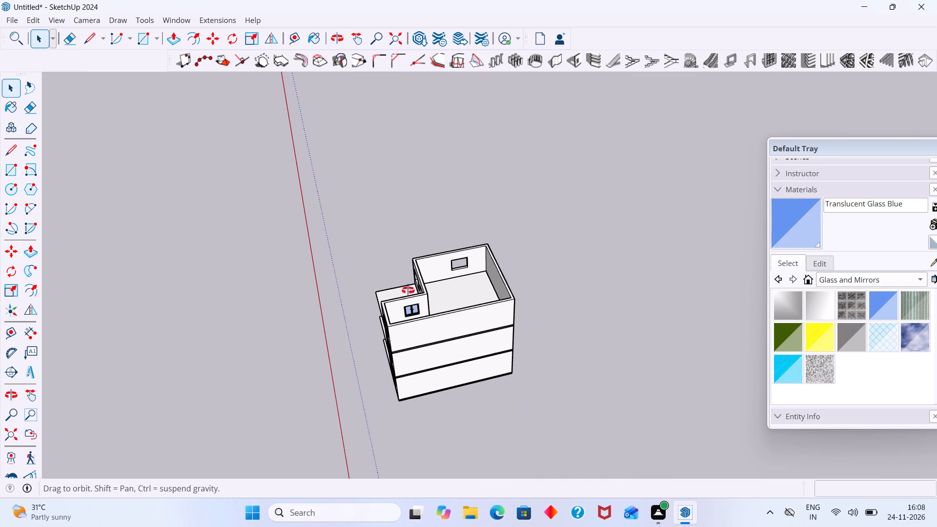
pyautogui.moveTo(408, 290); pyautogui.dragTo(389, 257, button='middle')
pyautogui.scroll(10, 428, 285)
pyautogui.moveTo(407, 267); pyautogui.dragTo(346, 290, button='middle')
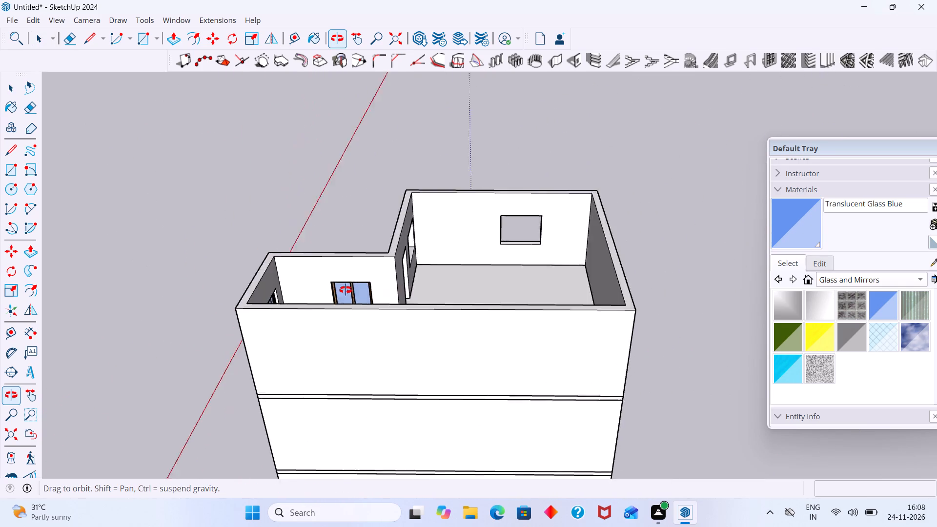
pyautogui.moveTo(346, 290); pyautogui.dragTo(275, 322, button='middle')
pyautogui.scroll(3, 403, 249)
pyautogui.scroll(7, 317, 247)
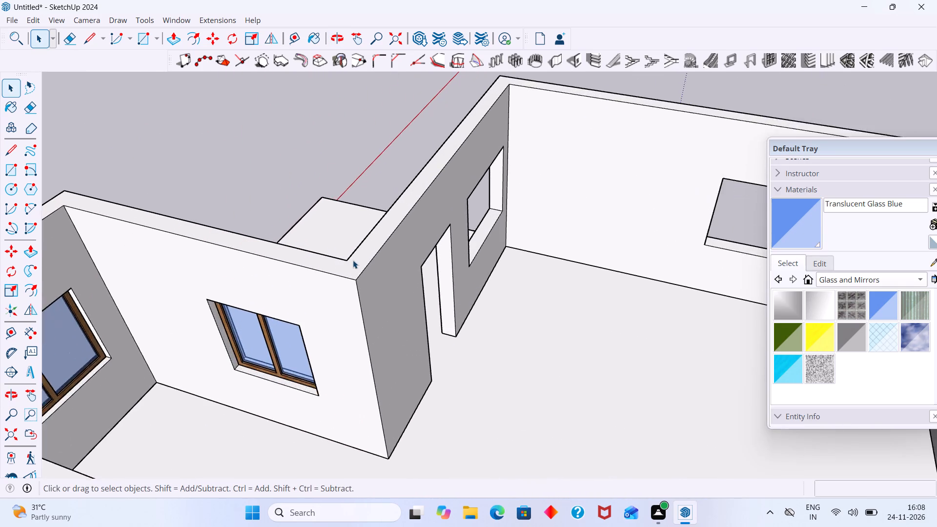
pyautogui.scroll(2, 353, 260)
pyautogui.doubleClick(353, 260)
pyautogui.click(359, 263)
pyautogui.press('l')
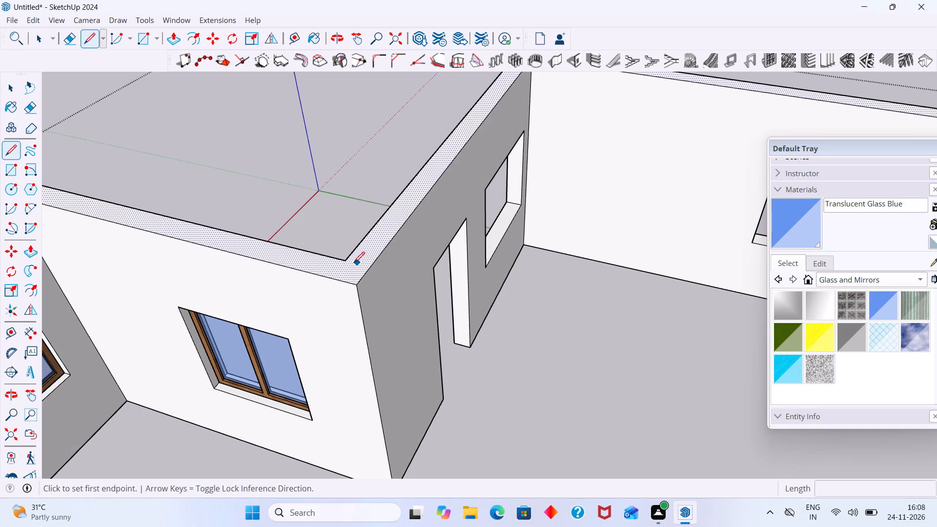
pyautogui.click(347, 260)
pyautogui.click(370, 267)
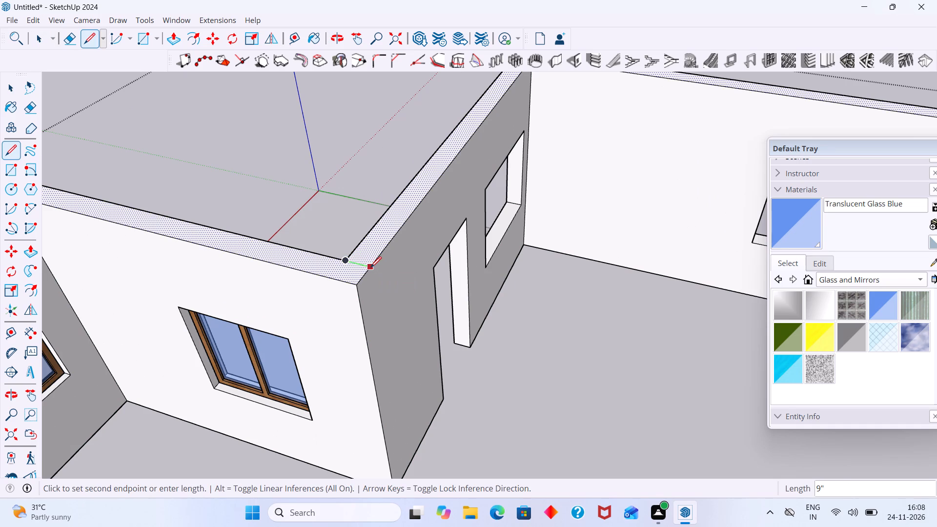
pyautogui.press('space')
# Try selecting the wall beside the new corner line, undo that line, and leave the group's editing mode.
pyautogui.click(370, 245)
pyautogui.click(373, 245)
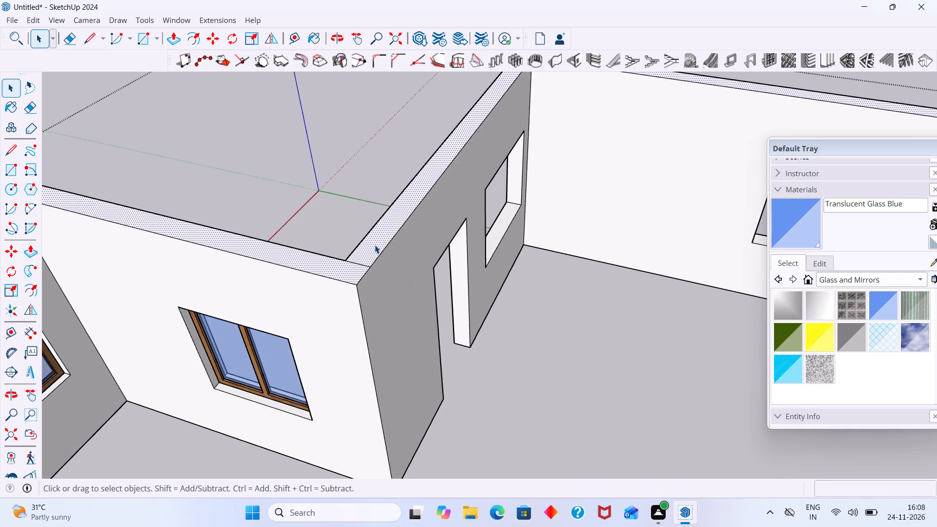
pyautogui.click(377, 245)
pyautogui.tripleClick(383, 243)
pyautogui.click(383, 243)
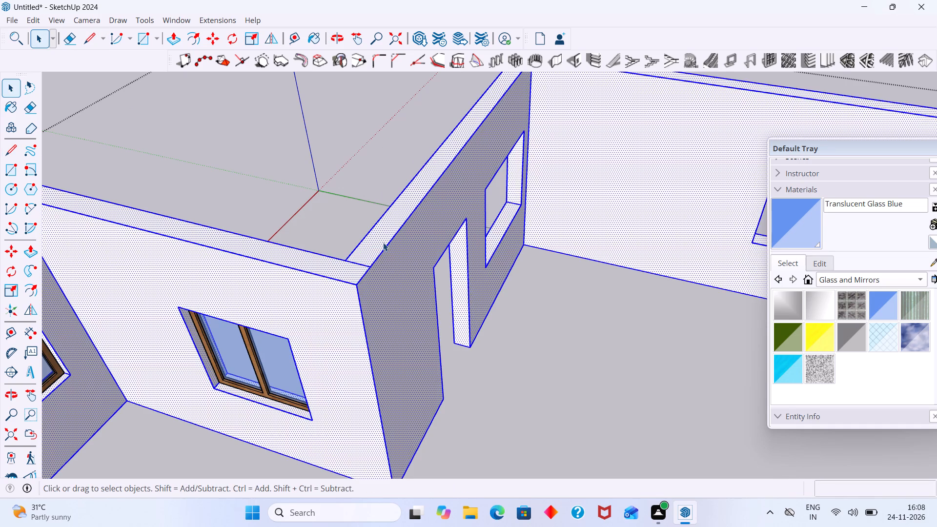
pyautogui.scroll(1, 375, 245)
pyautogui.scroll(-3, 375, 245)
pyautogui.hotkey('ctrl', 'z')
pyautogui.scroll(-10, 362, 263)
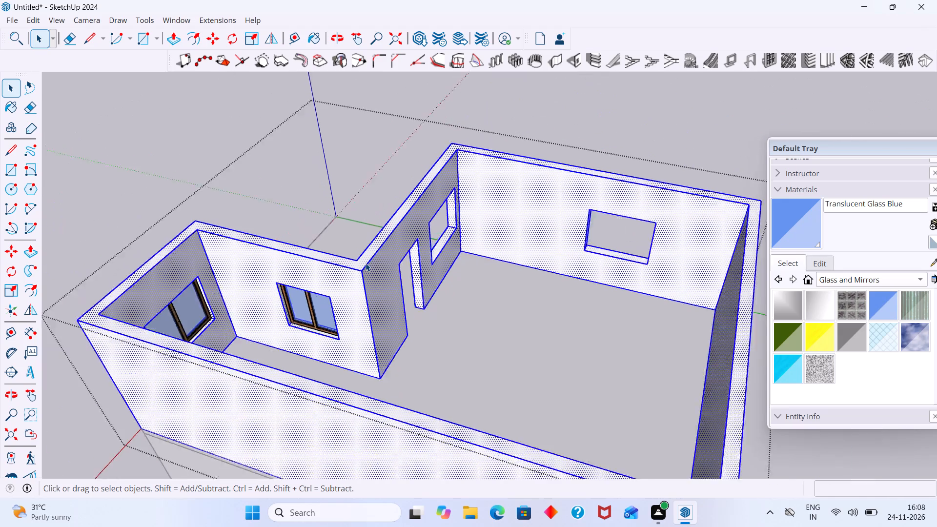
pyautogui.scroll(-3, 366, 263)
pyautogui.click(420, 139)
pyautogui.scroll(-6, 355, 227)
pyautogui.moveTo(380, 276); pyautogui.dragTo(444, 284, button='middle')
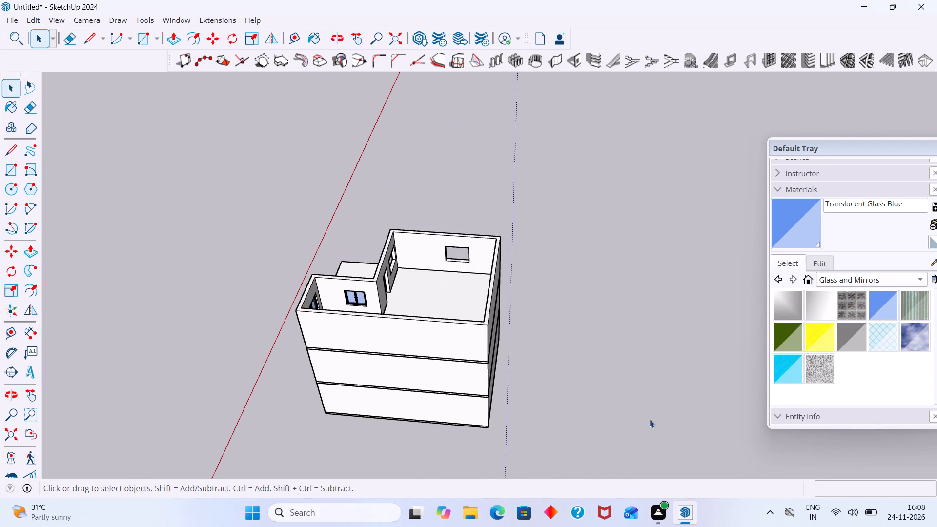